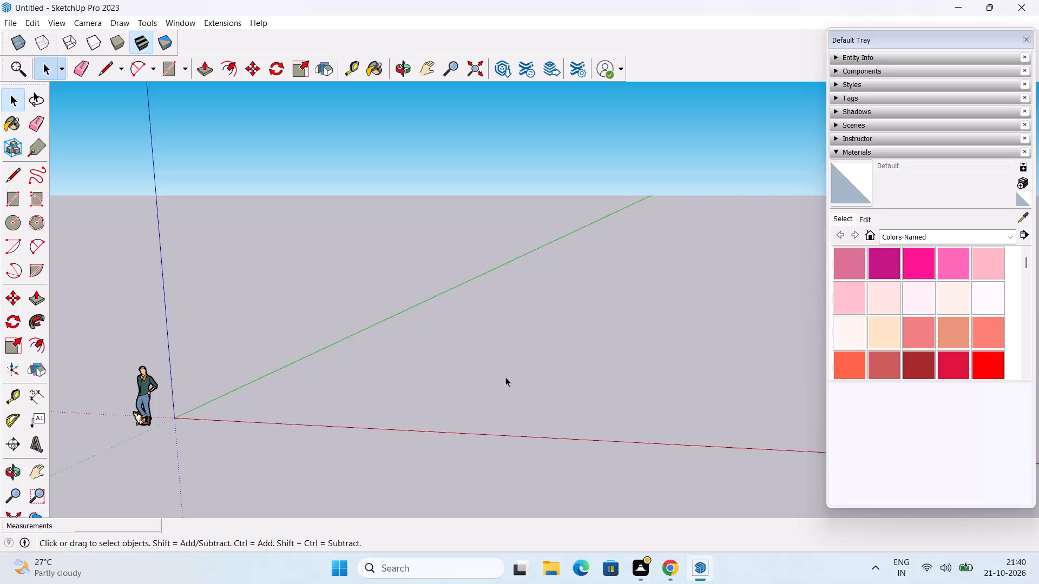
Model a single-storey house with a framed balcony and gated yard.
Draw a 35' by 30' rectangle on the ground plane beyond the origin.
middle_drag(510, 362, 510, 402)
click(16, 196)
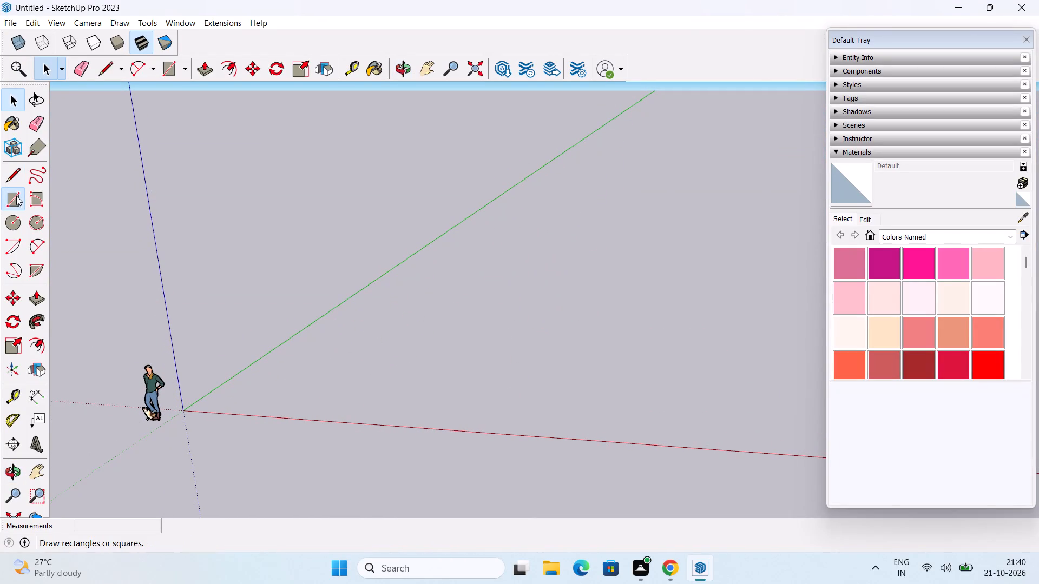
shift+middle_drag(449, 352, 373, 350)
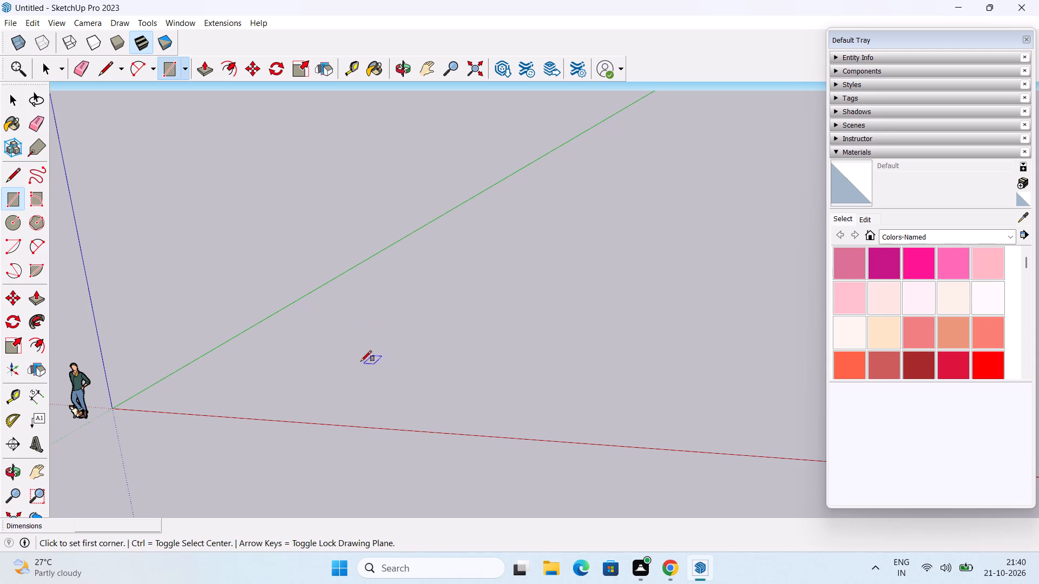
click(363, 344)
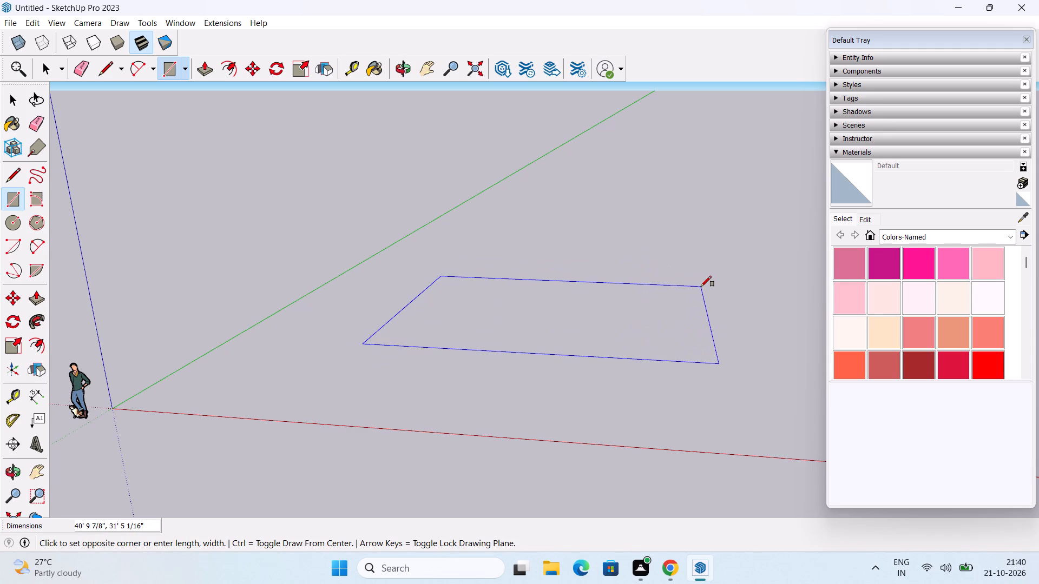
text(35)
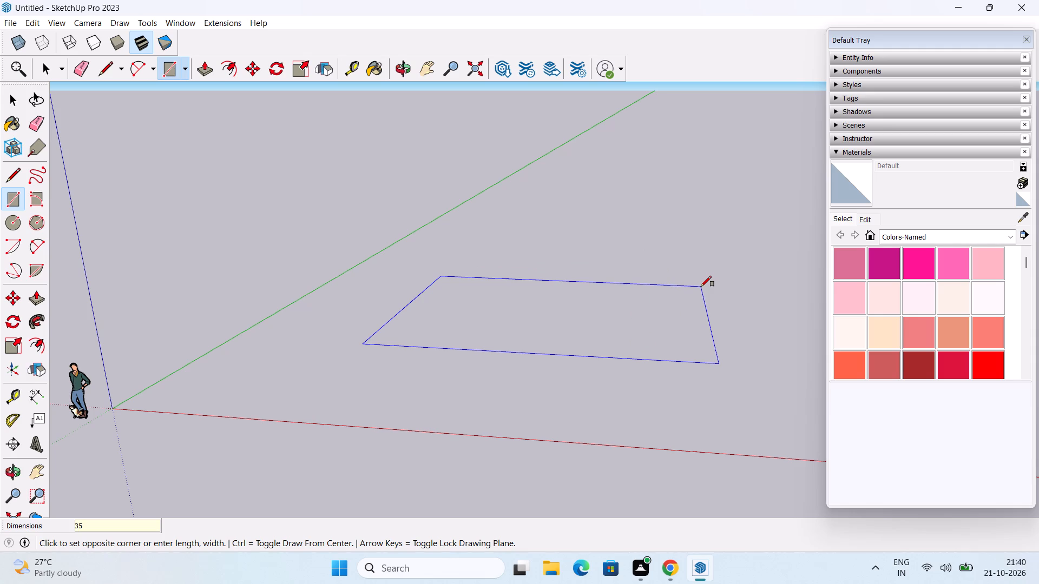
text(',30')
key(Return)
key(space)
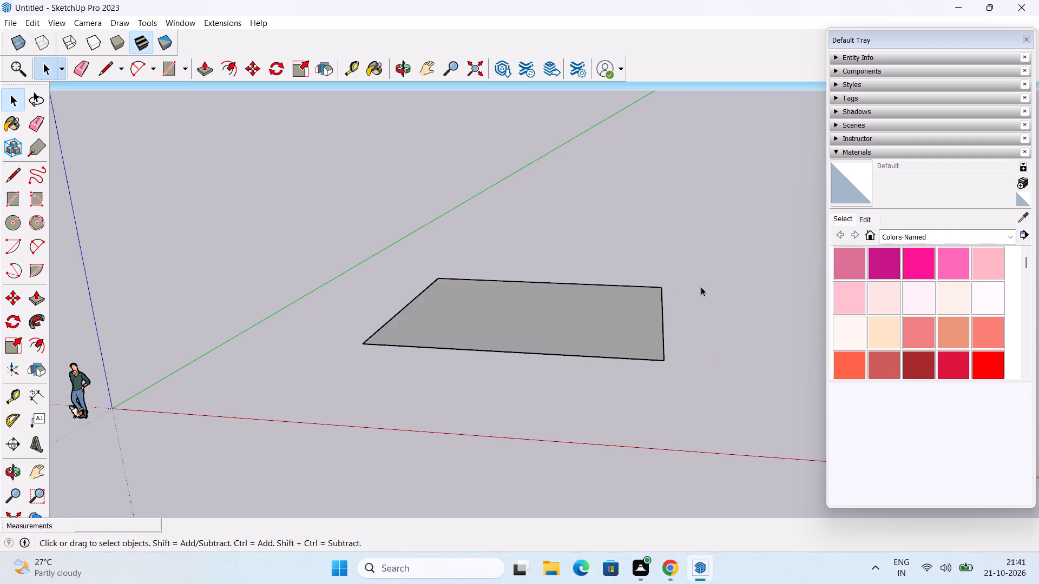
Push/Pull the rectangle up into a box 20' high.
middle_drag(623, 310, 626, 391)
key(p)
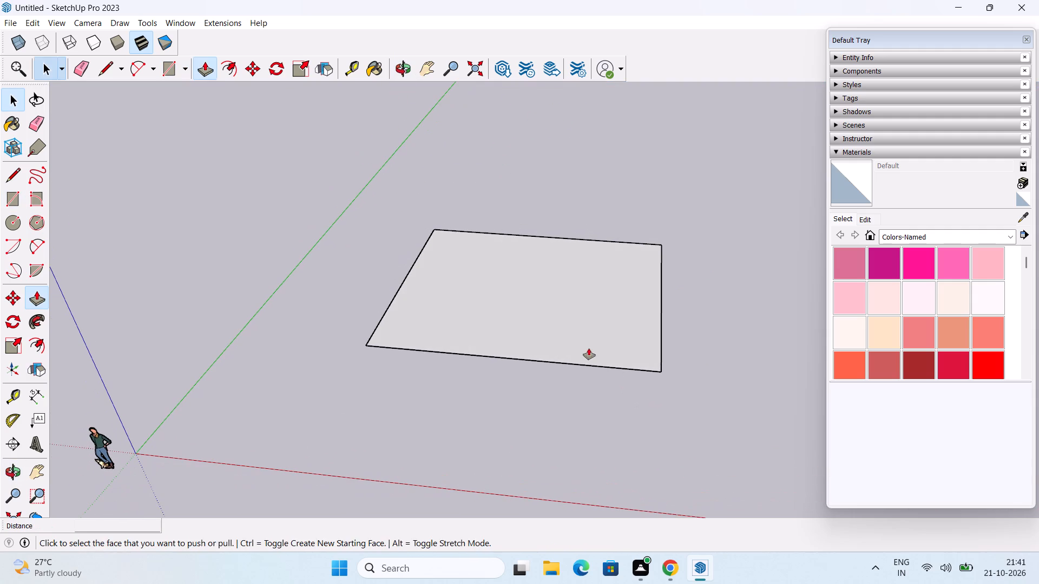
click(580, 334)
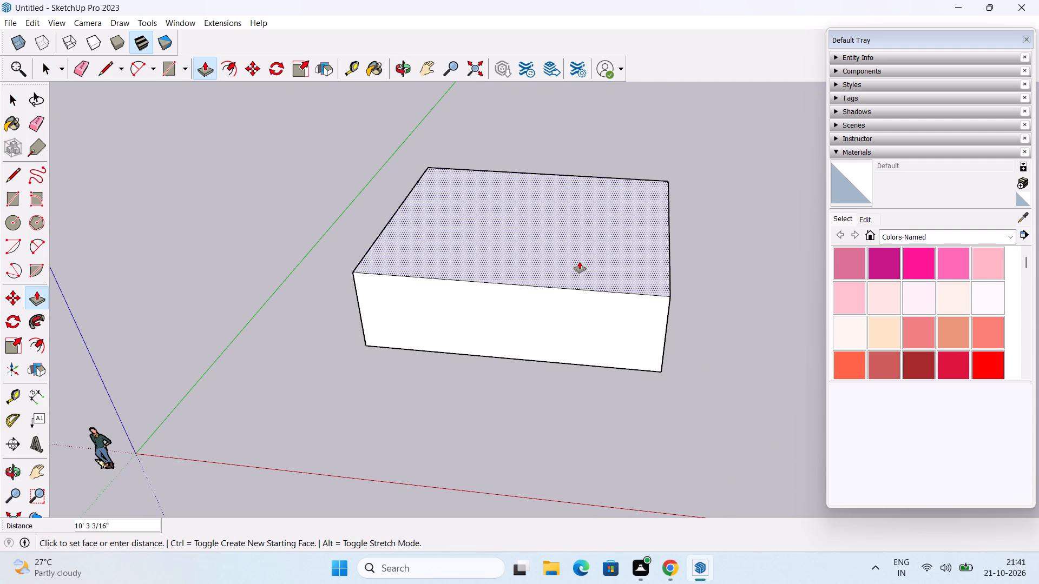
text(25')
key(Return)
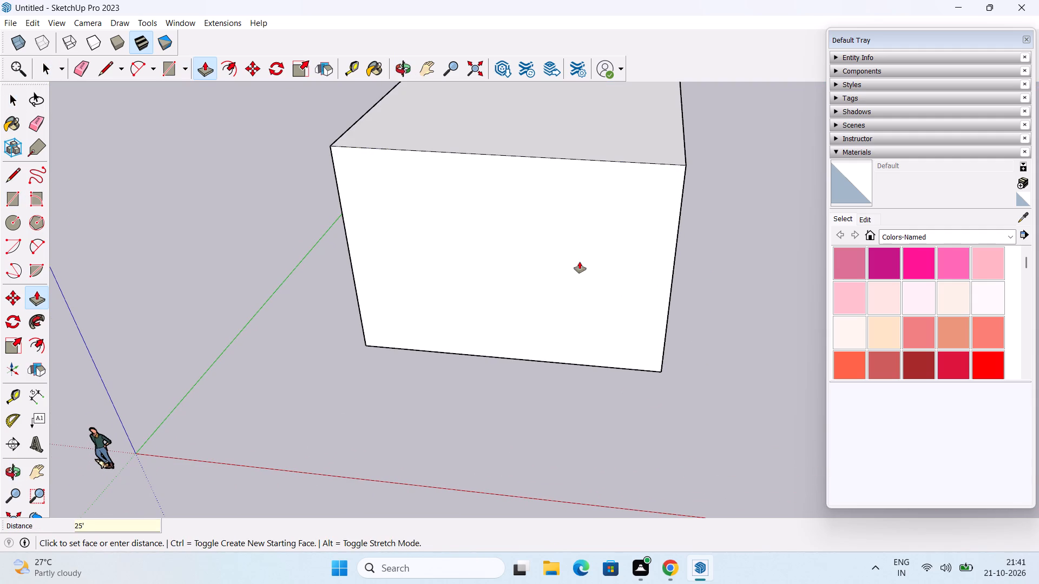
text(20')
key(Return)
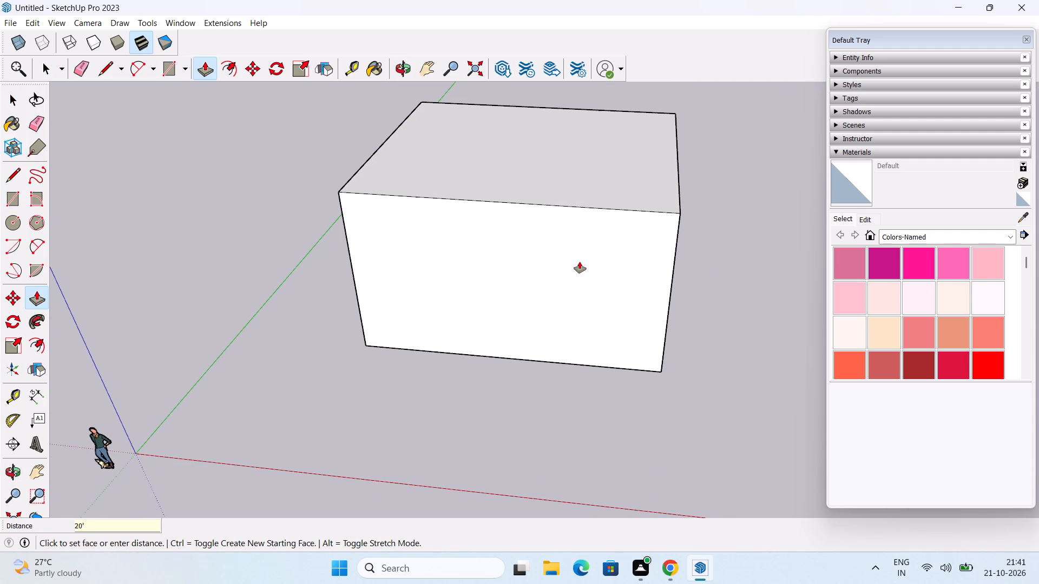
Draw a vertical line down the box's front face from the top edge's midpoint to the bottom edge, halving the face.
middle_drag(560, 272, 599, 136)
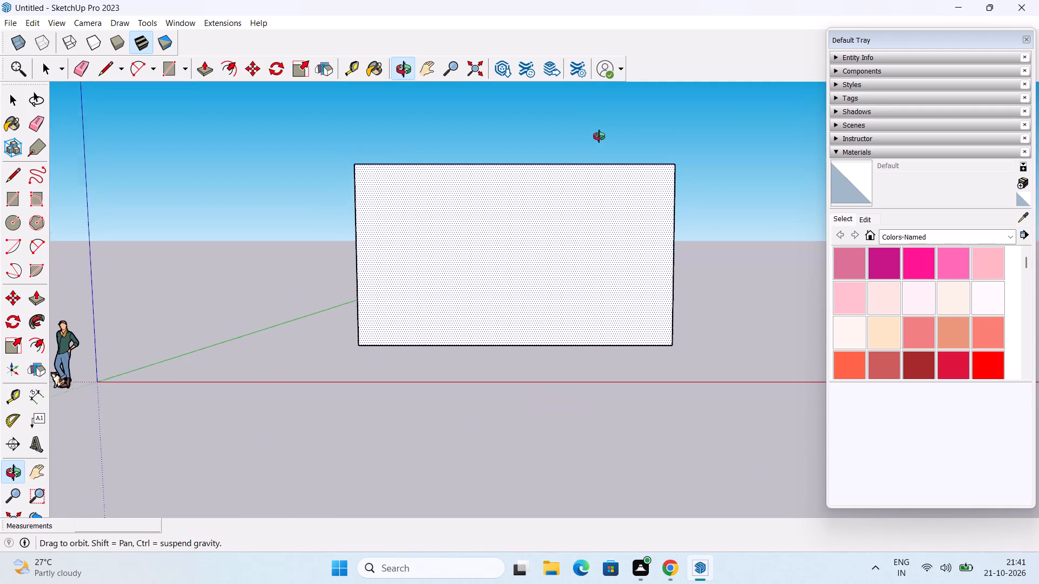
middle_drag(599, 136, 602, 172)
scroll(582, 236, up, 1)
middle_drag(596, 240, 479, 265)
scroll(514, 261, down, 2)
middle_drag(515, 266, 523, 260)
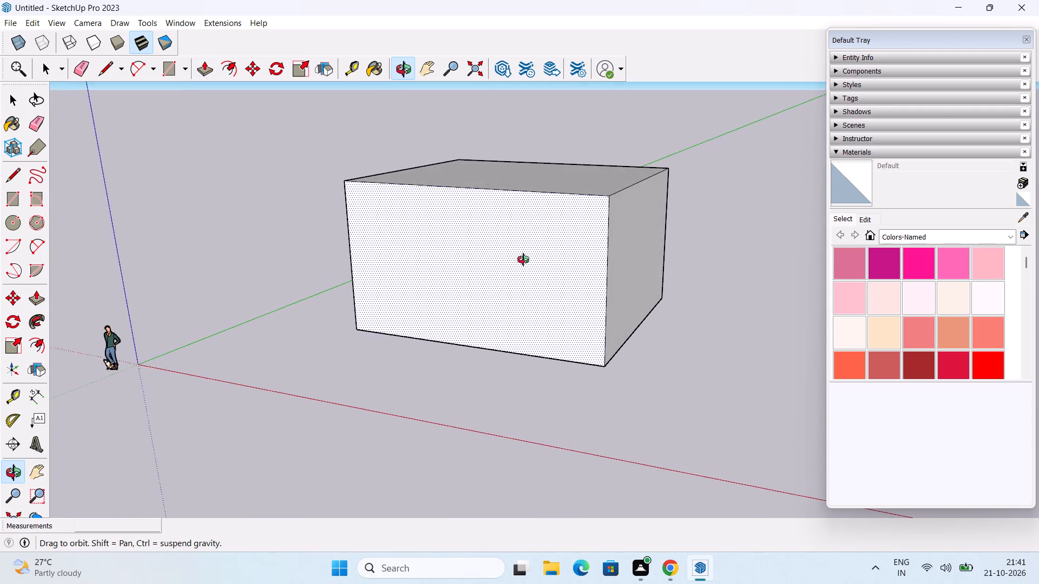
middle_drag(523, 260, 532, 270)
key(space)
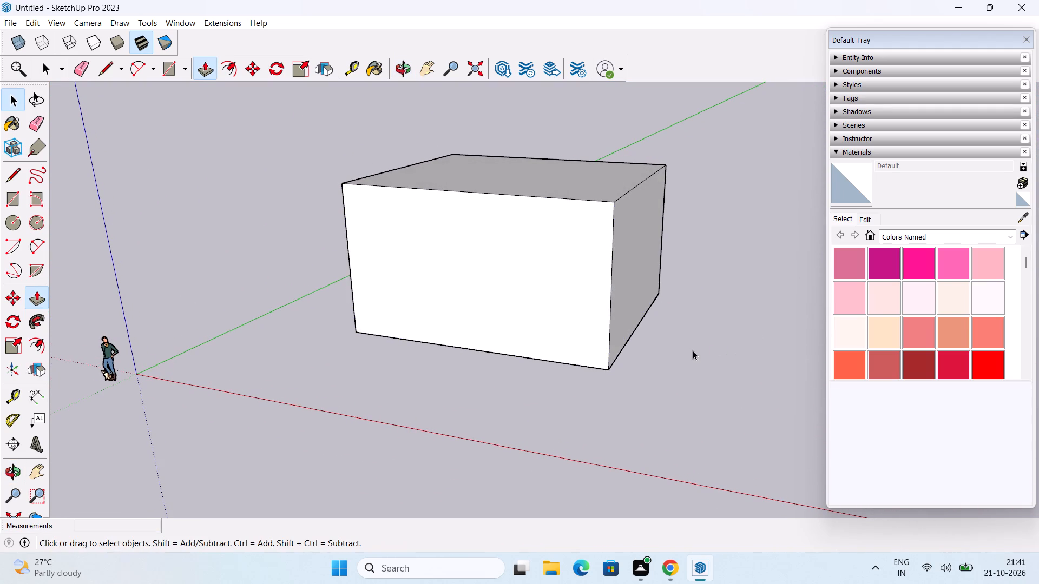
click(693, 350)
middle_drag(586, 327, 627, 313)
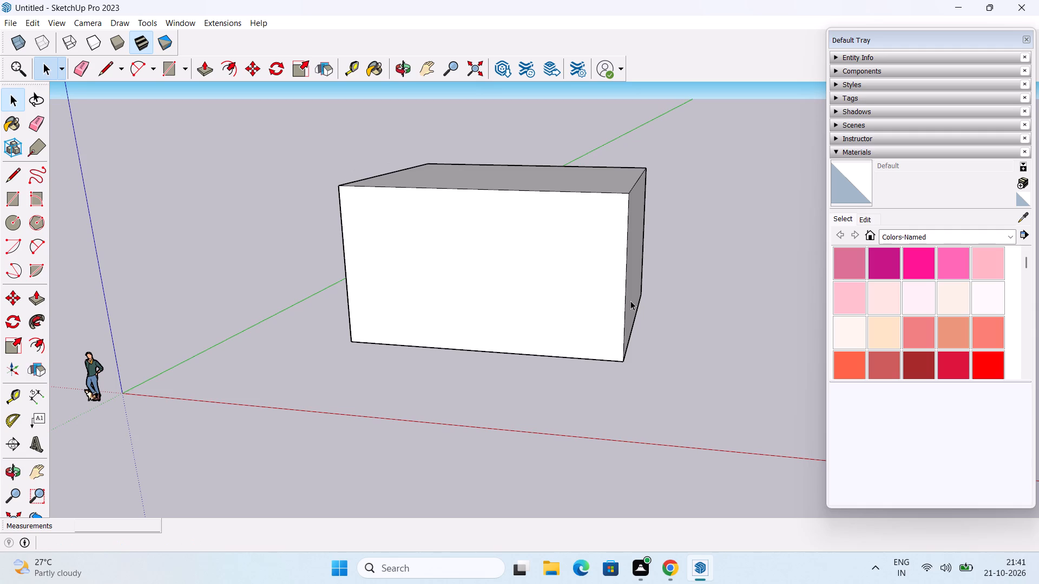
middle_drag(621, 313, 639, 329)
middle_drag(542, 323, 554, 303)
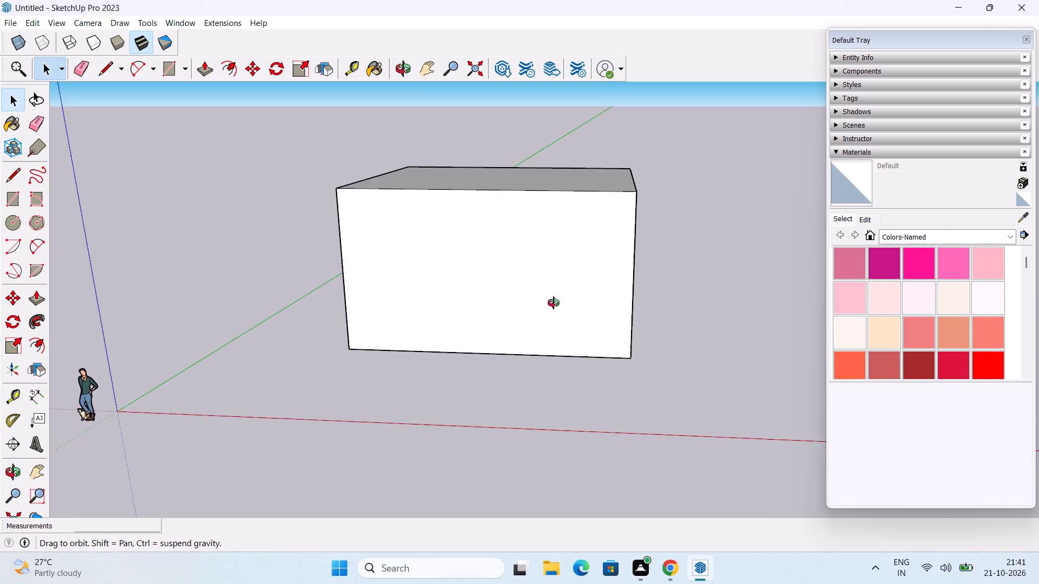
middle_drag(554, 303, 557, 336)
scroll(512, 330, up, 1)
middle_drag(516, 328, 530, 294)
key(l)
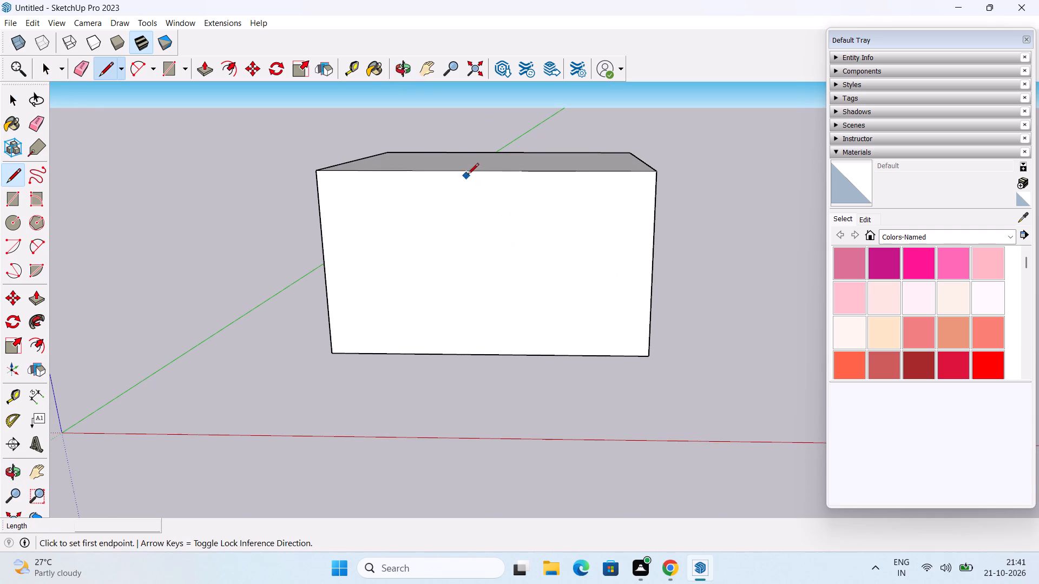
click(485, 172)
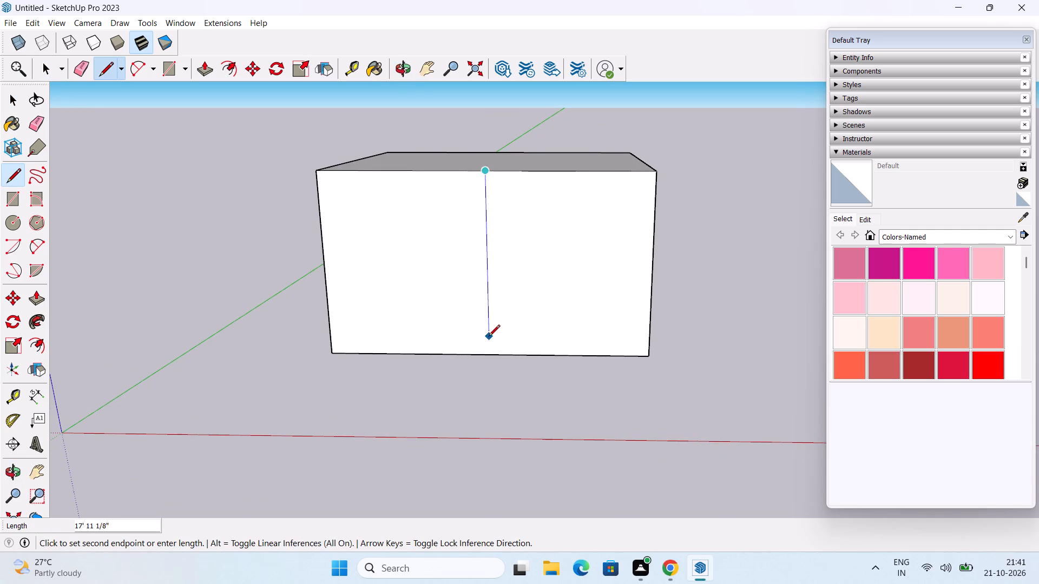
click(489, 356)
key(space)
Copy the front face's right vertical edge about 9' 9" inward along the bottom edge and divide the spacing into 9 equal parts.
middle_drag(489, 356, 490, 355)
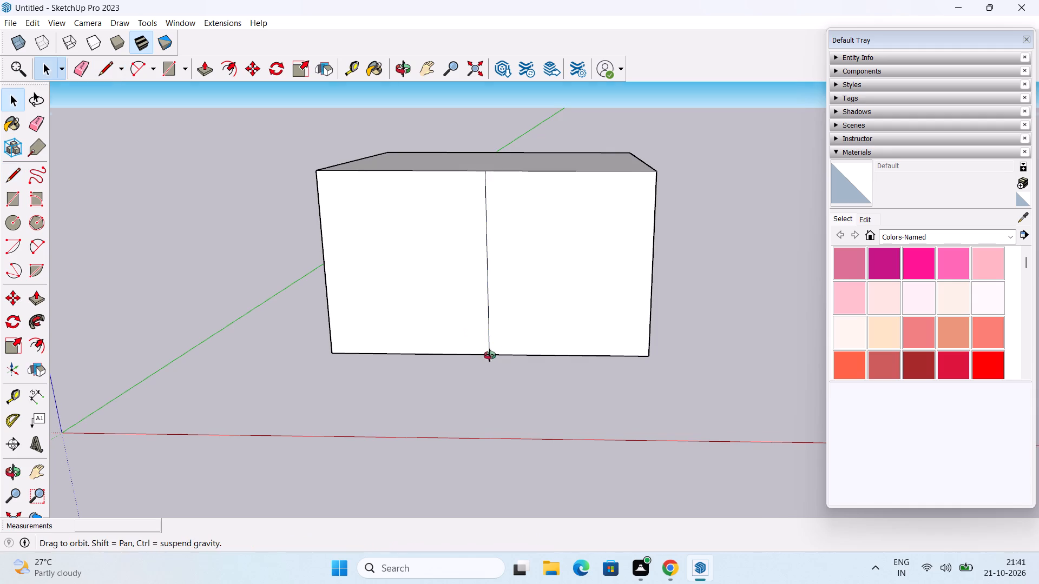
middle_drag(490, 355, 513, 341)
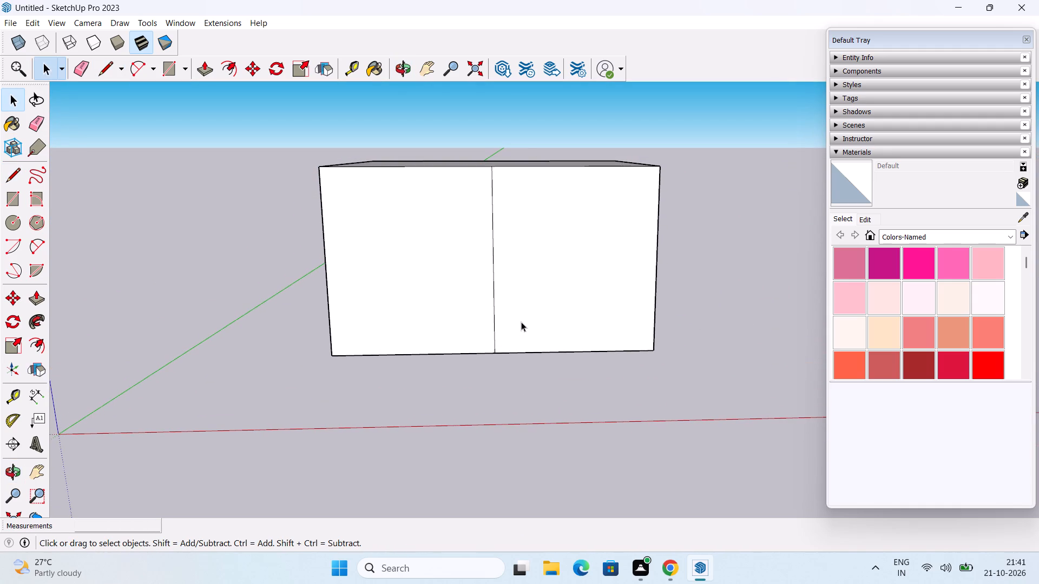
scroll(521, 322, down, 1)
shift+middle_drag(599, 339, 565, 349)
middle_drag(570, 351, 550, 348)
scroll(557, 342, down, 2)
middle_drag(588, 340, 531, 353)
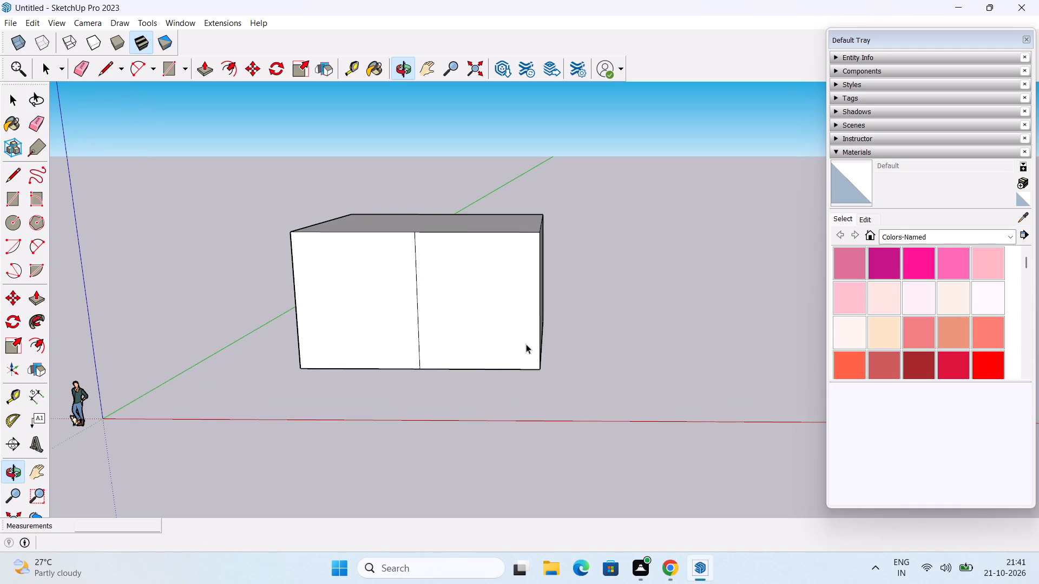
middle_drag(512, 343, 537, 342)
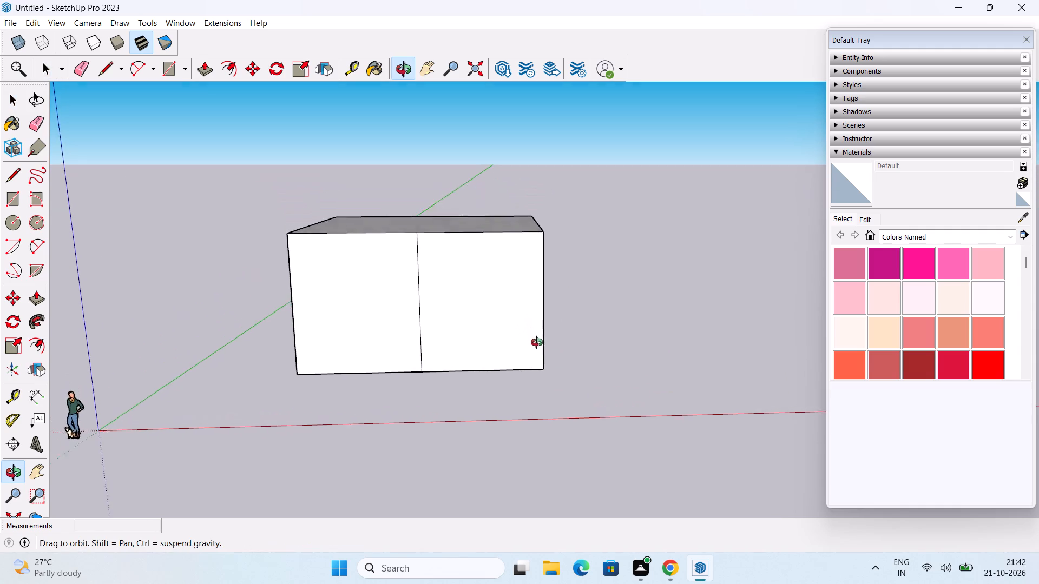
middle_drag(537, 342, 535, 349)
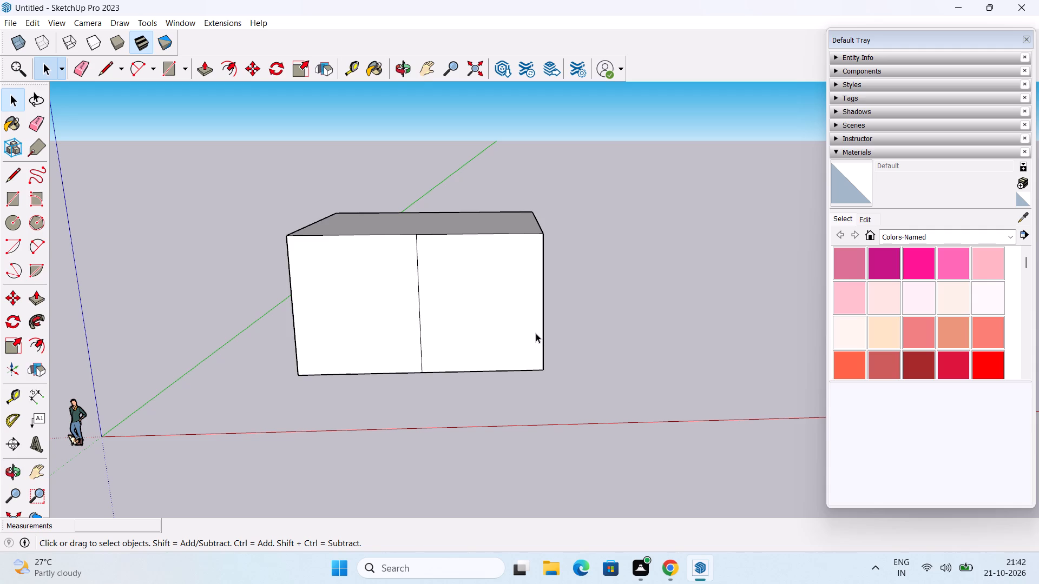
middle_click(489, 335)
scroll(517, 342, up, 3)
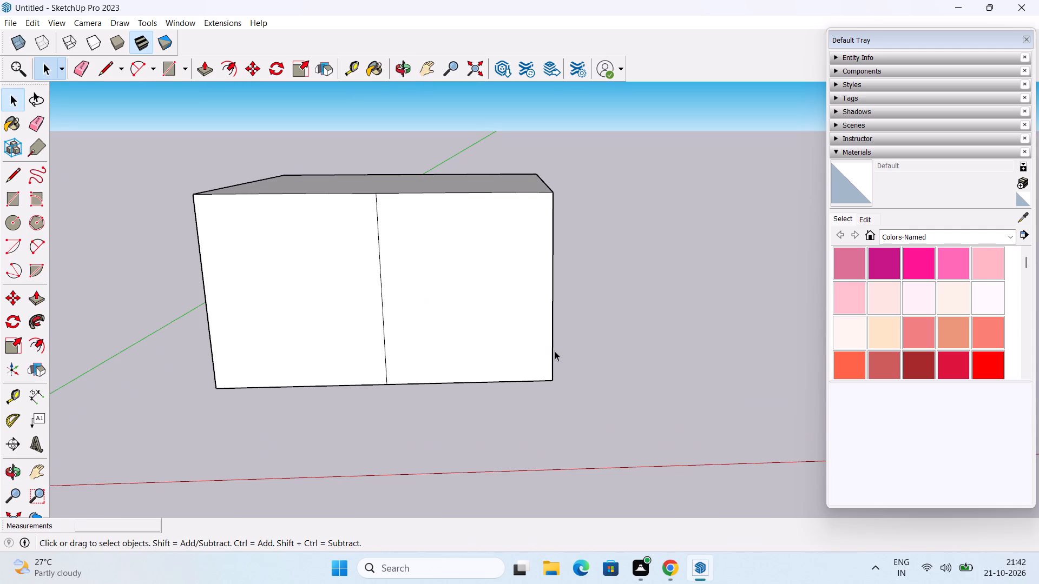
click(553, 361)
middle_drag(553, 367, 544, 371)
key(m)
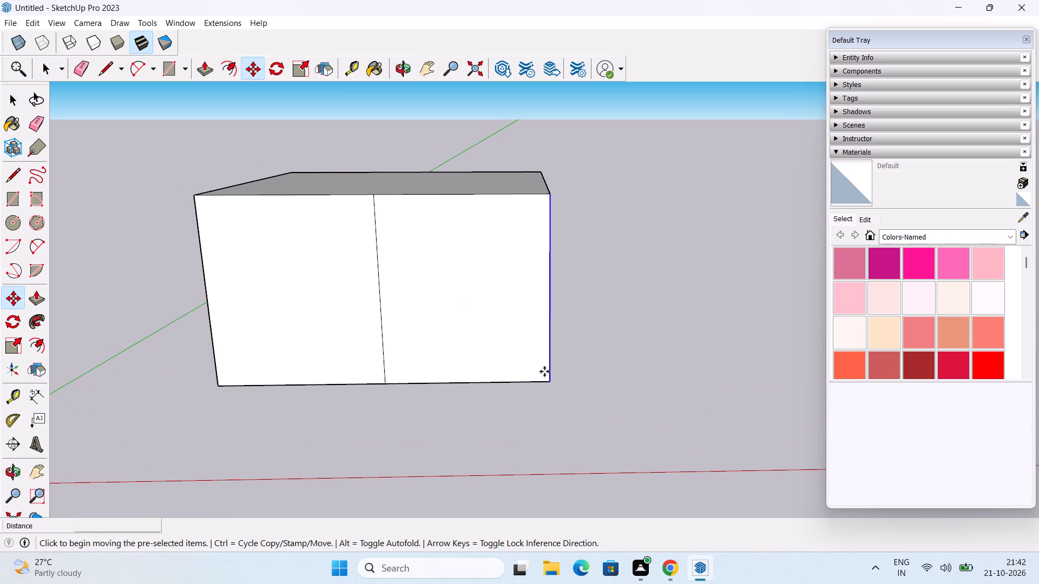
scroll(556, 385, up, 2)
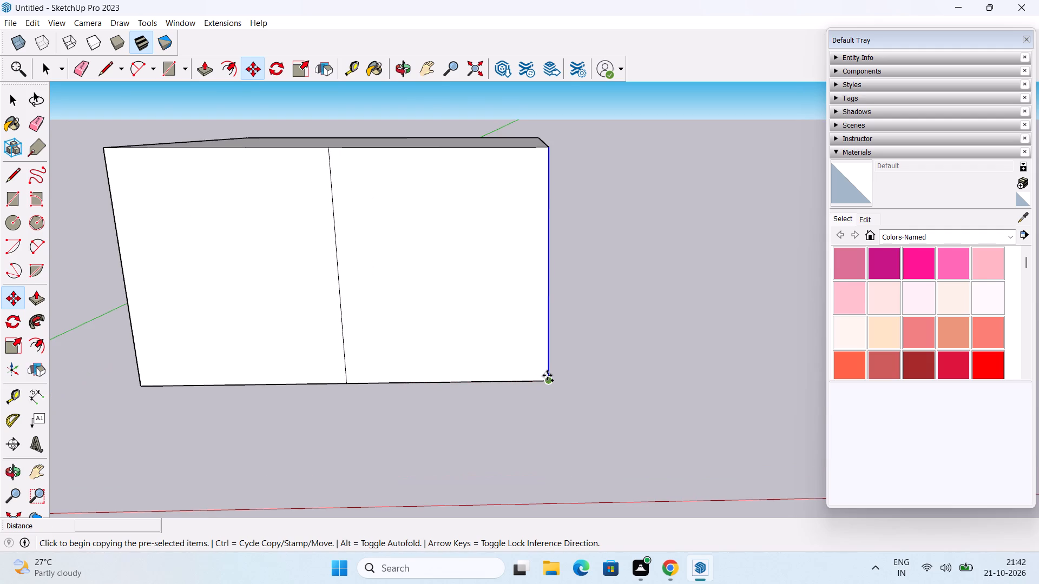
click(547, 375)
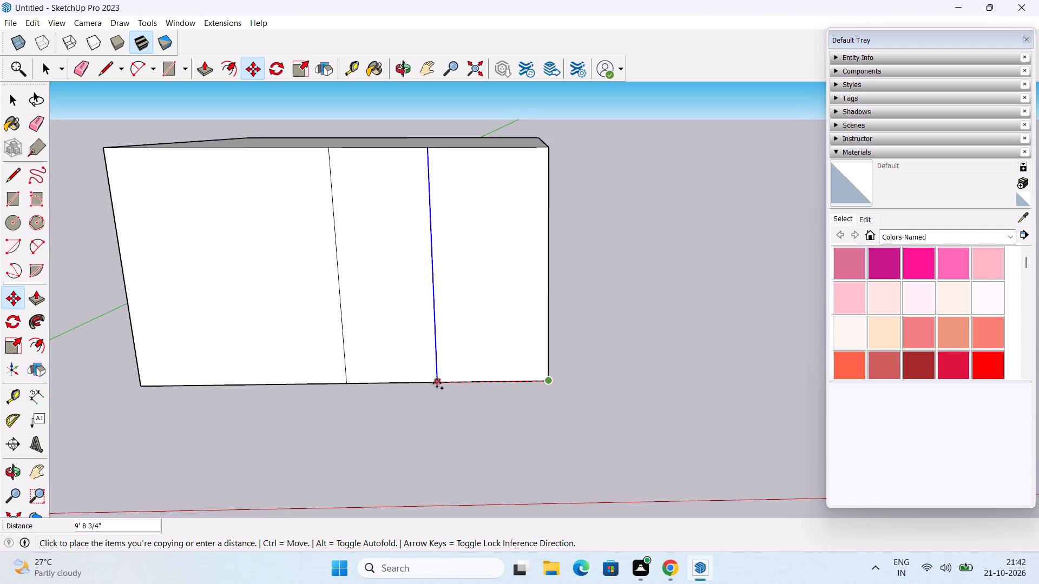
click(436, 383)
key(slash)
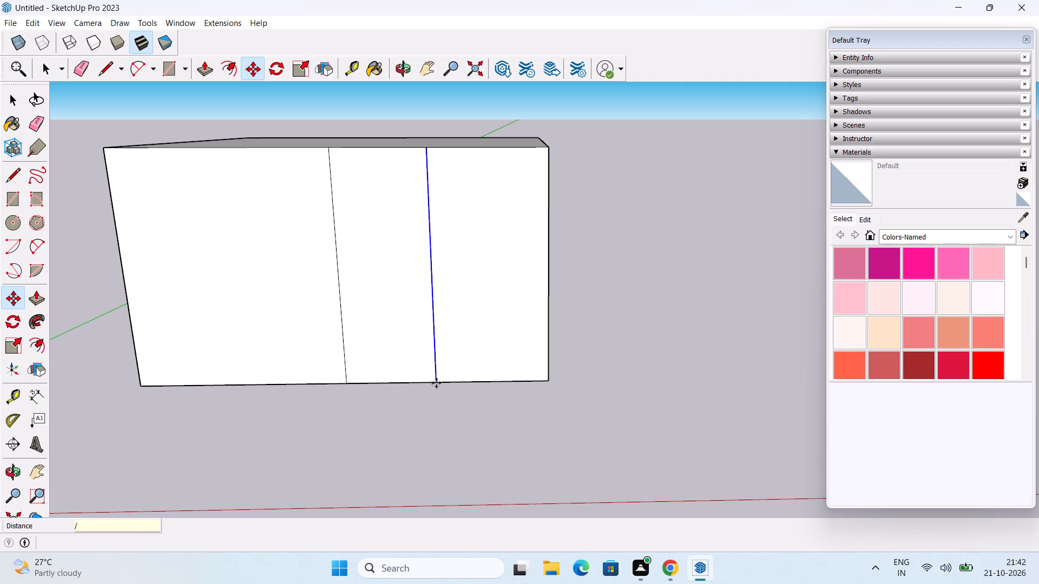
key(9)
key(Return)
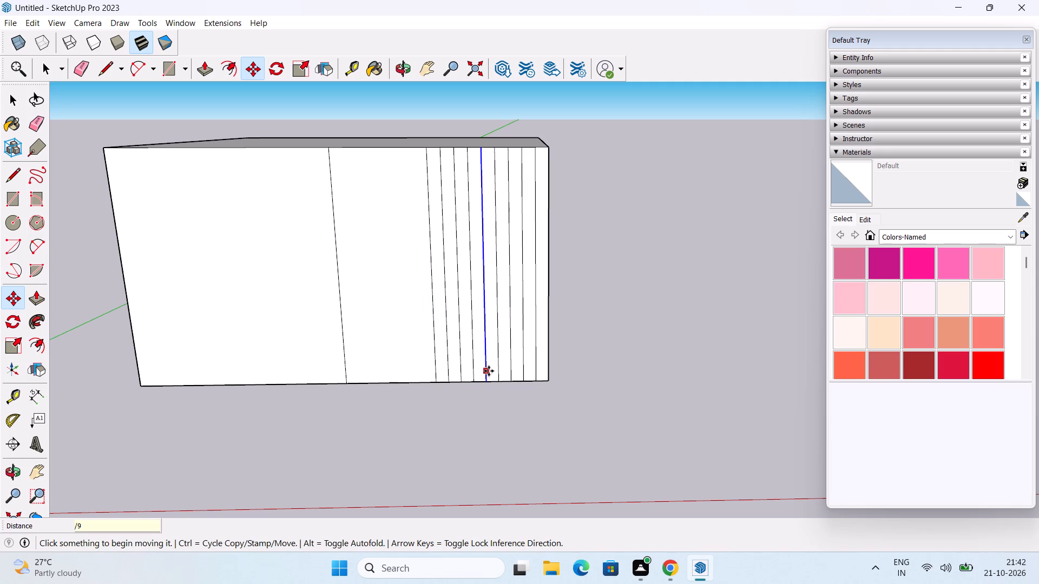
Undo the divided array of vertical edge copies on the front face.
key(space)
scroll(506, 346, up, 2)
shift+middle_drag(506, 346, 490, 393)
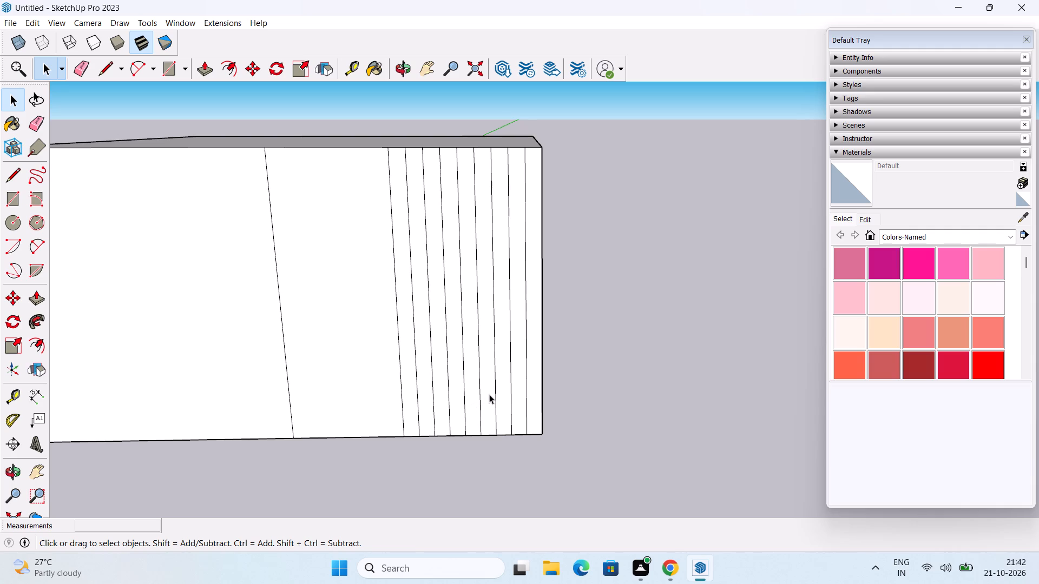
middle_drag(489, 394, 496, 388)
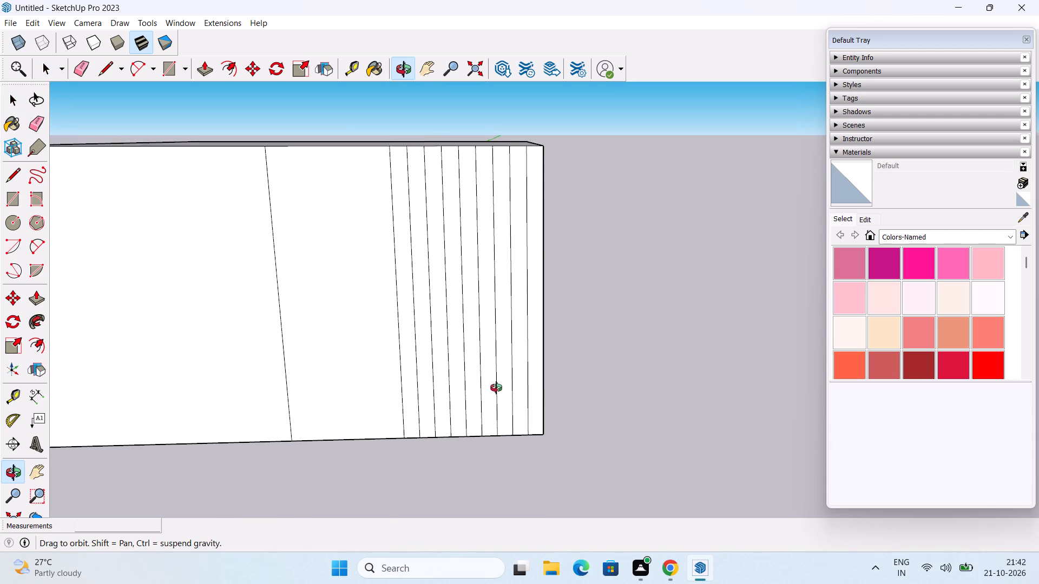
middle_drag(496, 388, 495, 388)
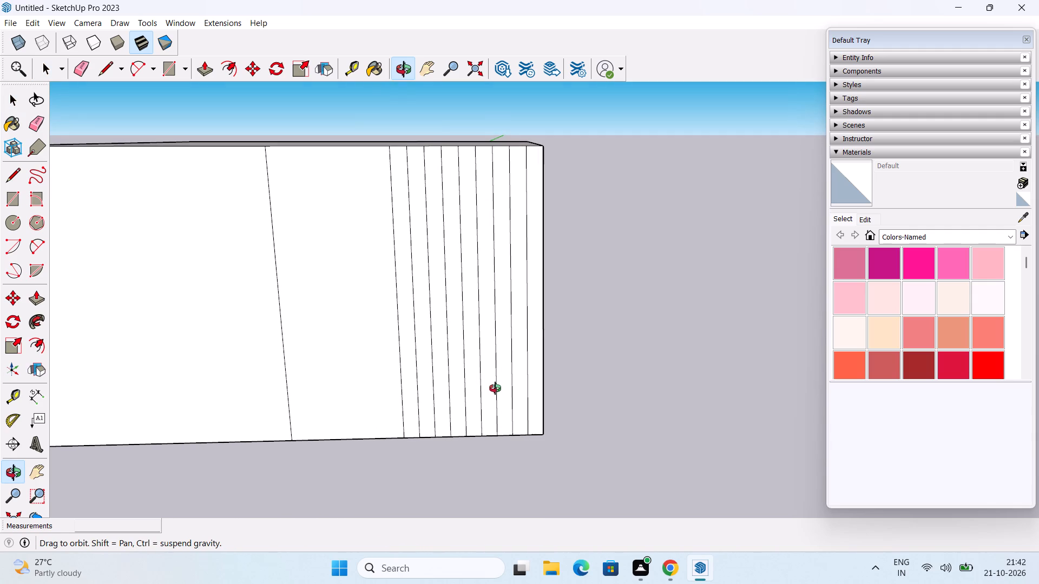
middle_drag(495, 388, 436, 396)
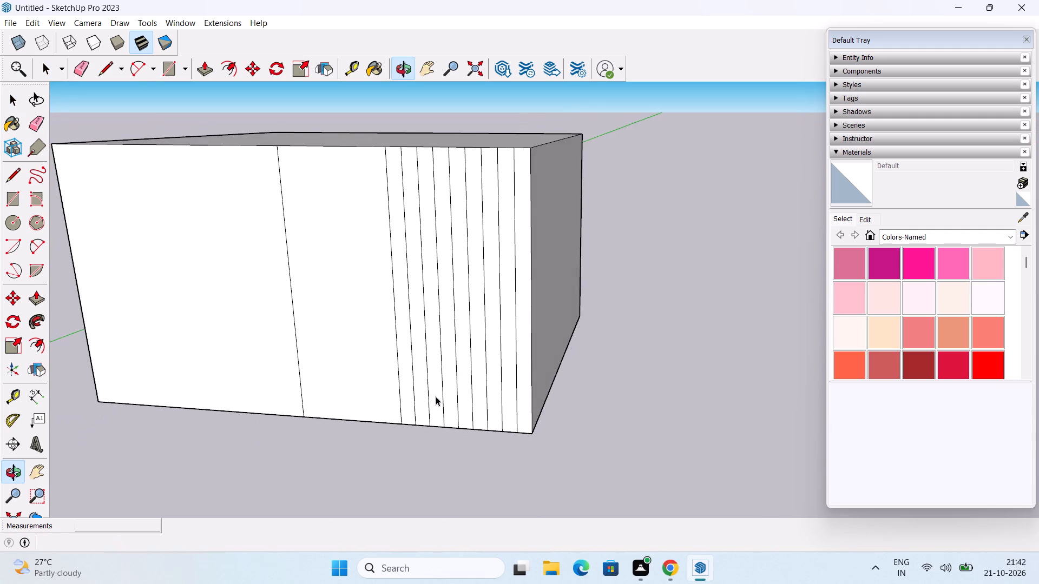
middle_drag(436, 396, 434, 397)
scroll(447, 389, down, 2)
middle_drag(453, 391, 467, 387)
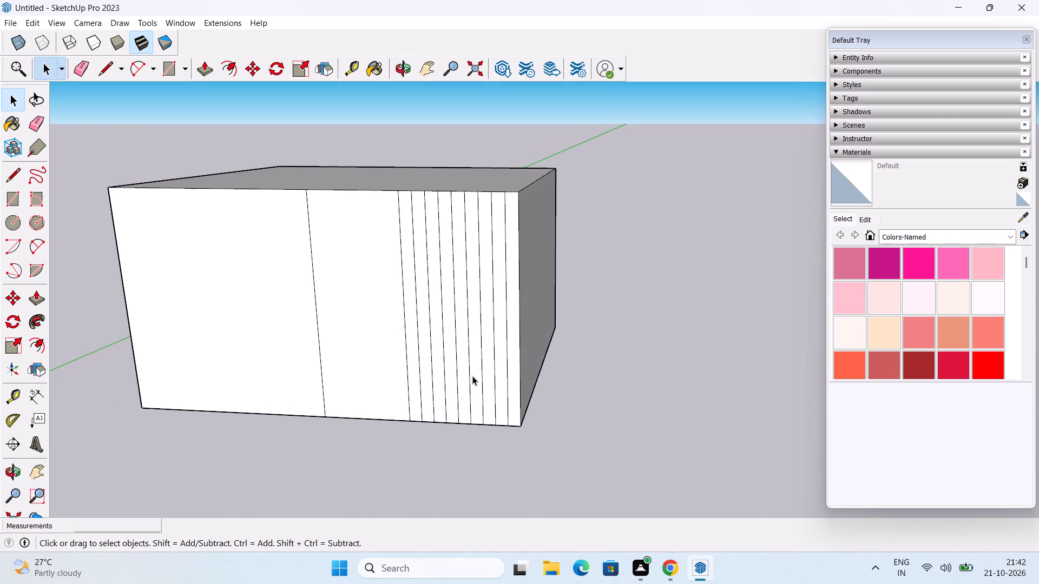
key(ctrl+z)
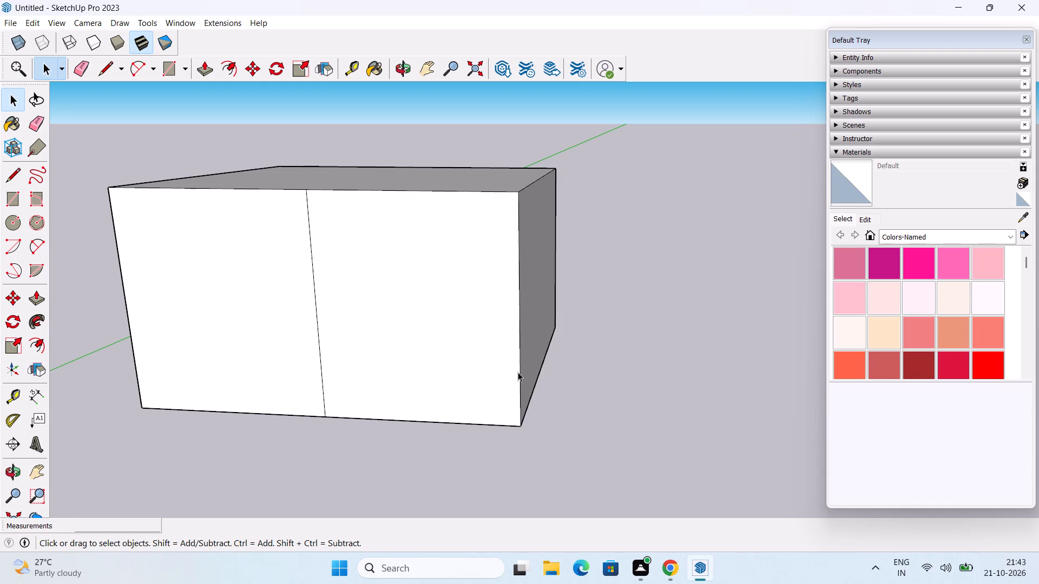
Copy the front face's right vertical edge about 10' 9" inward along the bottom edge and divide the spacing into 9 equal parts.
click(519, 383)
key(m)
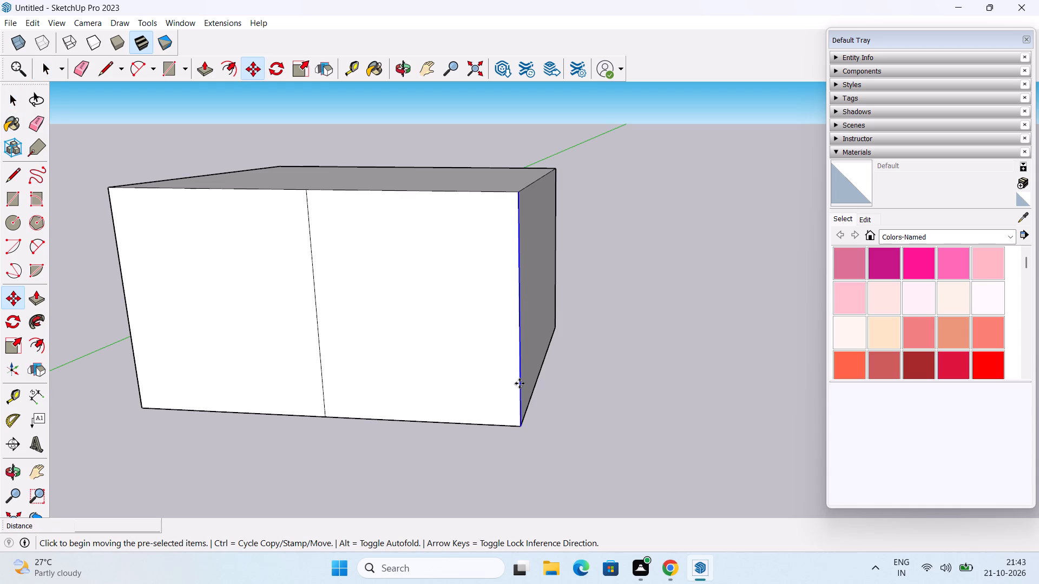
click(522, 429)
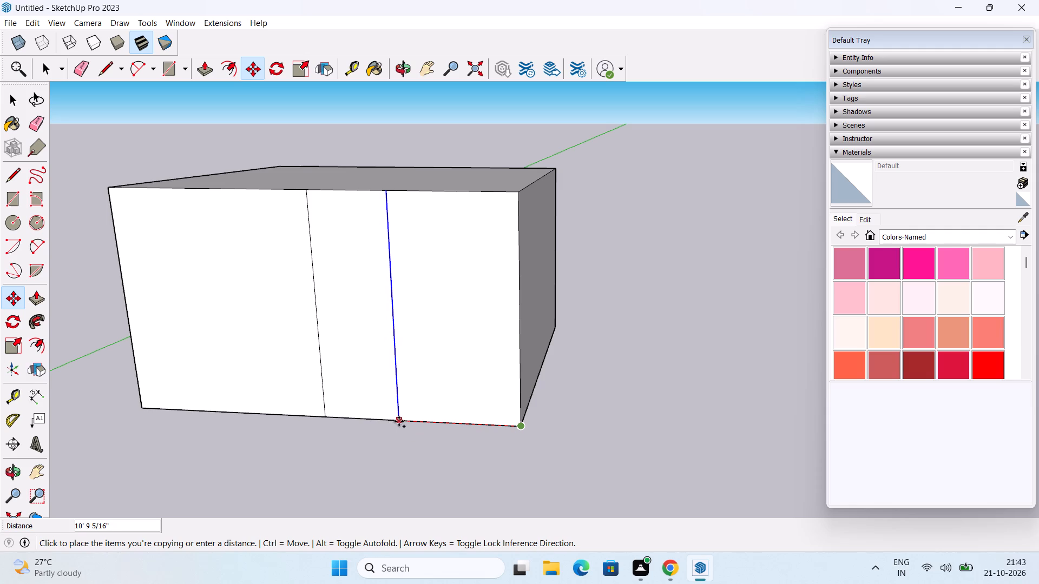
click(399, 421)
key(slash)
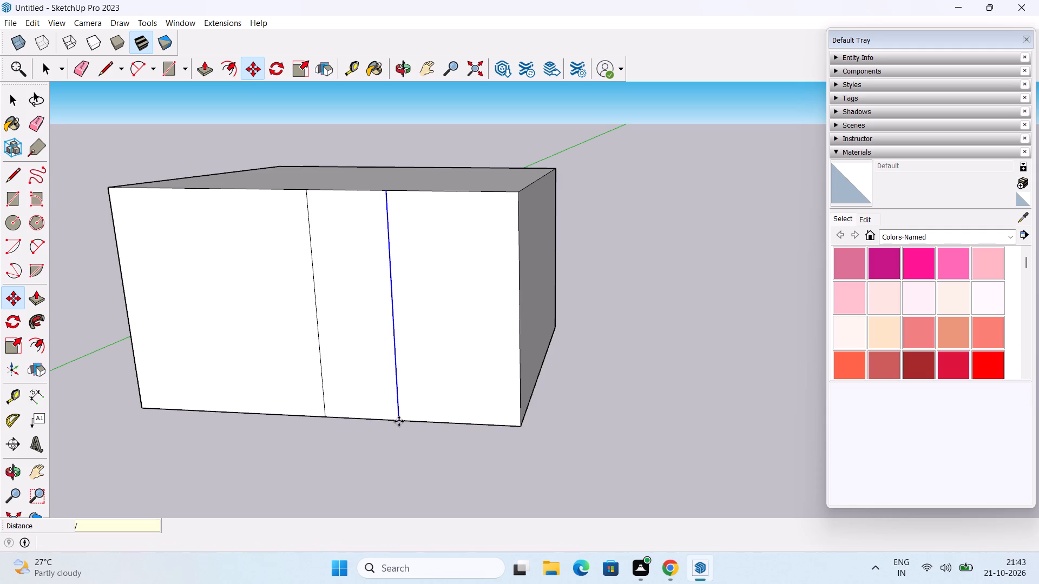
key(9)
key(Return)
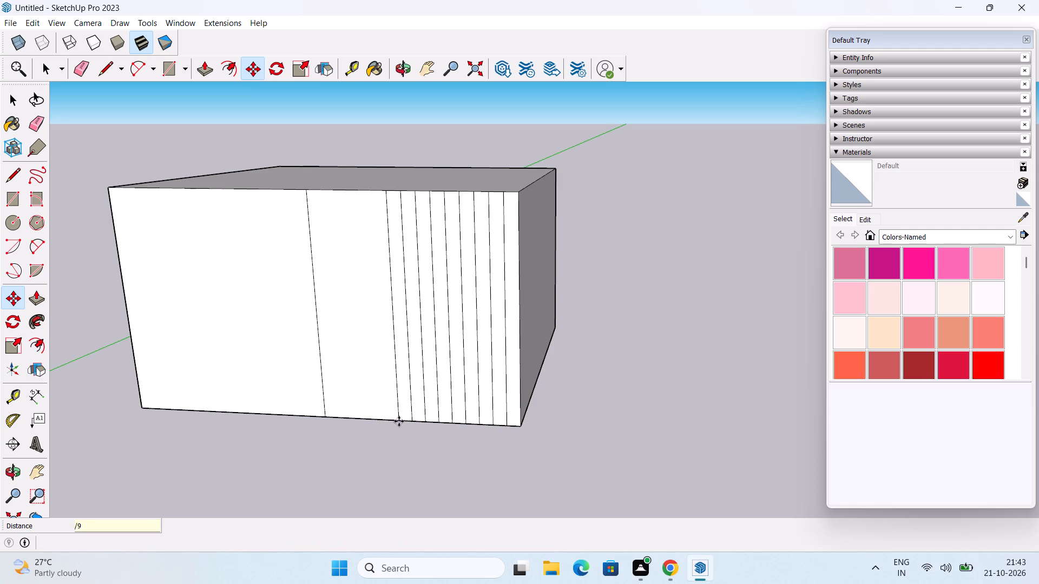
Change the array of edge copies to divide the spacing into 11 equal parts.
key(slash)
text(11)
key(Return)
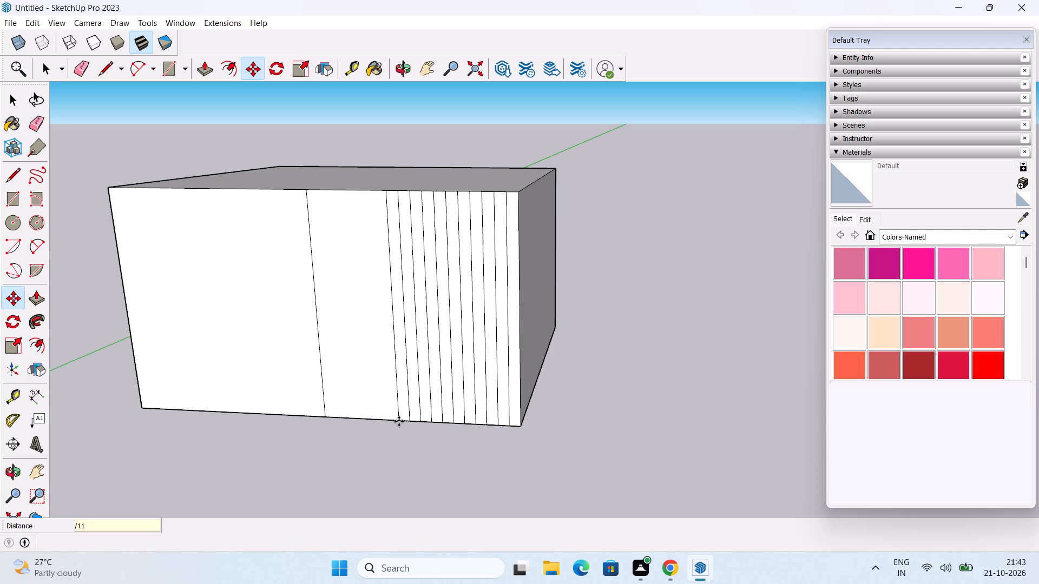
key(space)
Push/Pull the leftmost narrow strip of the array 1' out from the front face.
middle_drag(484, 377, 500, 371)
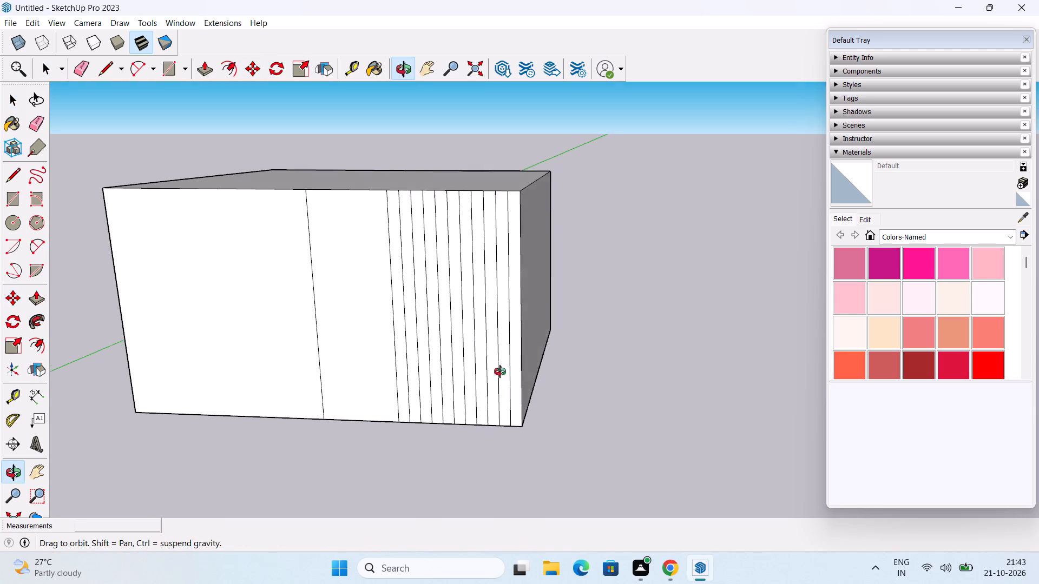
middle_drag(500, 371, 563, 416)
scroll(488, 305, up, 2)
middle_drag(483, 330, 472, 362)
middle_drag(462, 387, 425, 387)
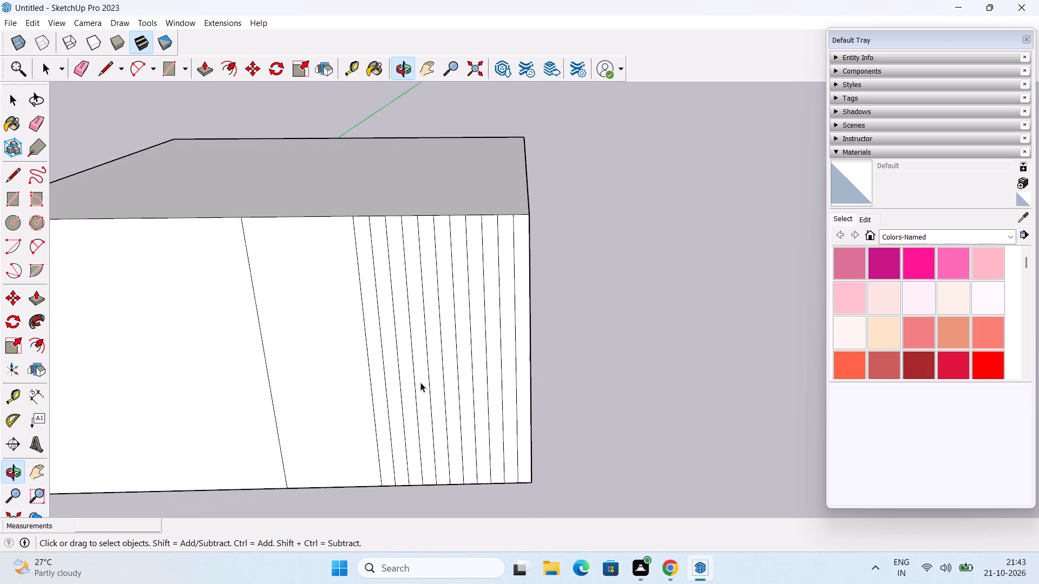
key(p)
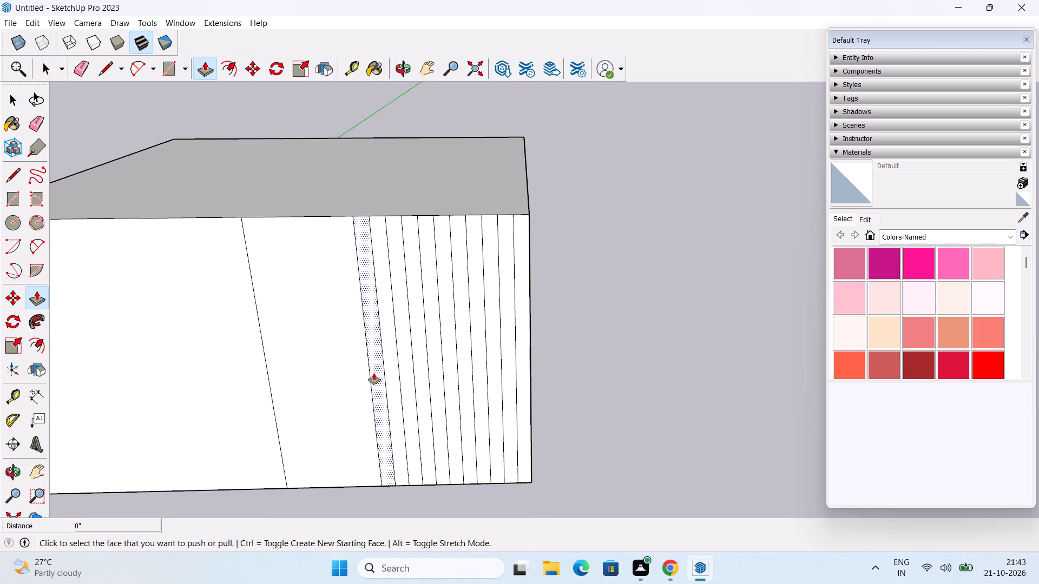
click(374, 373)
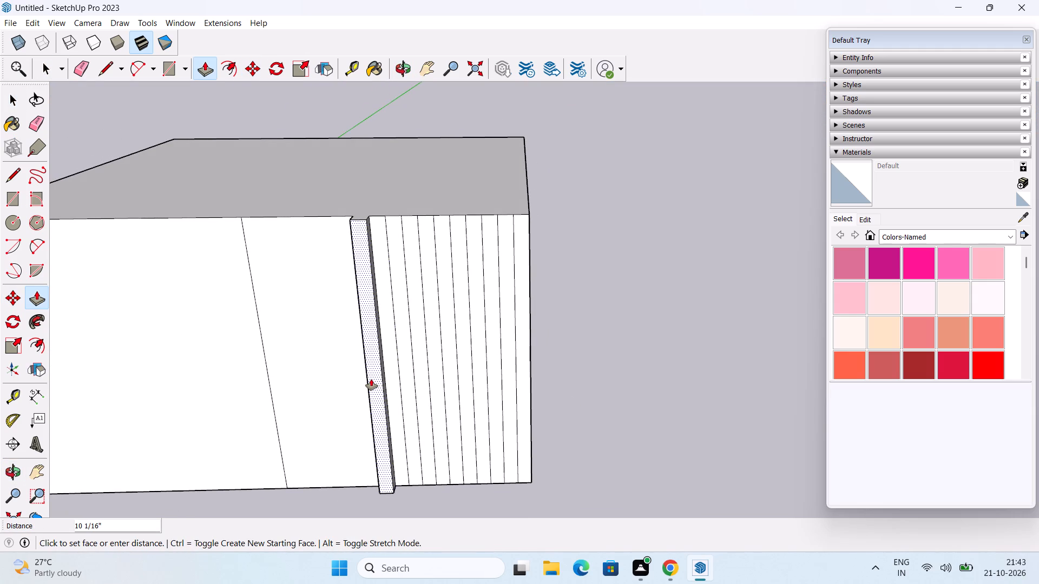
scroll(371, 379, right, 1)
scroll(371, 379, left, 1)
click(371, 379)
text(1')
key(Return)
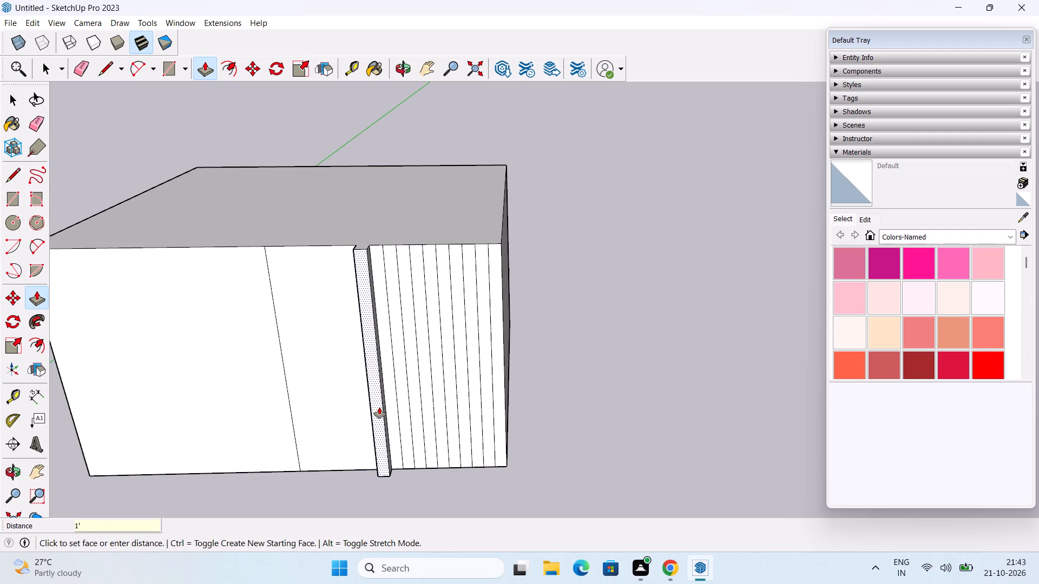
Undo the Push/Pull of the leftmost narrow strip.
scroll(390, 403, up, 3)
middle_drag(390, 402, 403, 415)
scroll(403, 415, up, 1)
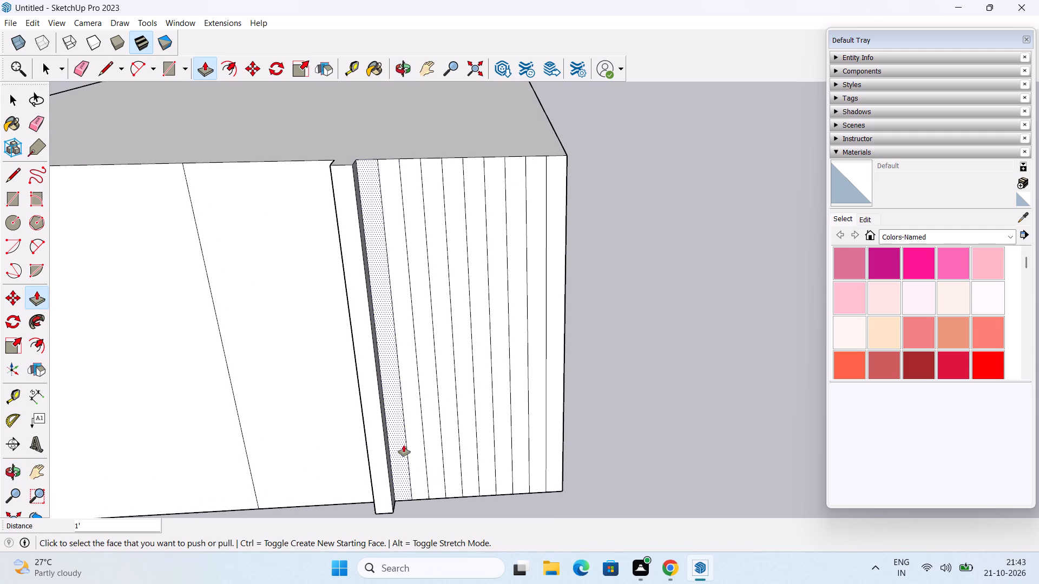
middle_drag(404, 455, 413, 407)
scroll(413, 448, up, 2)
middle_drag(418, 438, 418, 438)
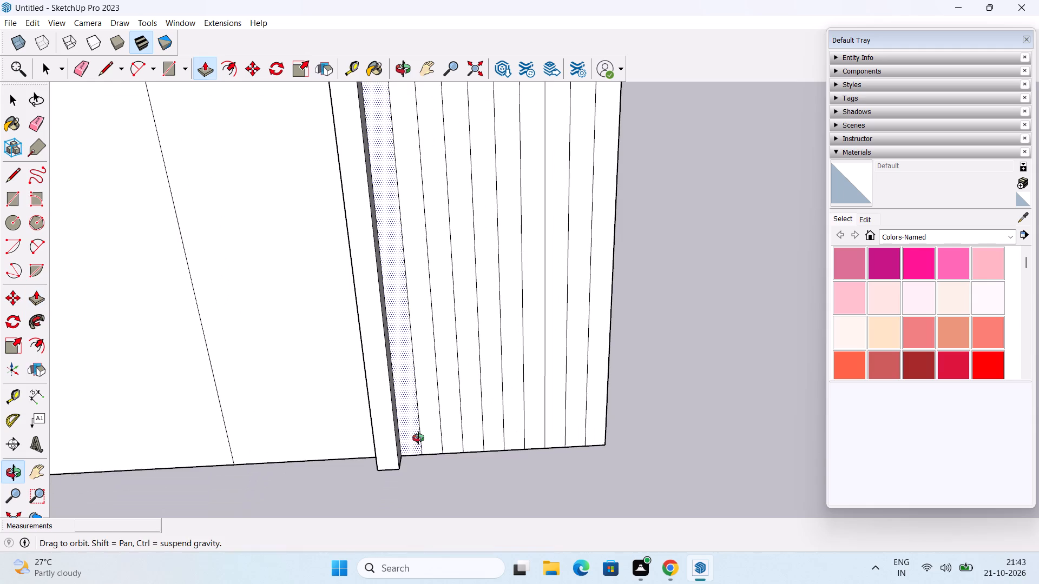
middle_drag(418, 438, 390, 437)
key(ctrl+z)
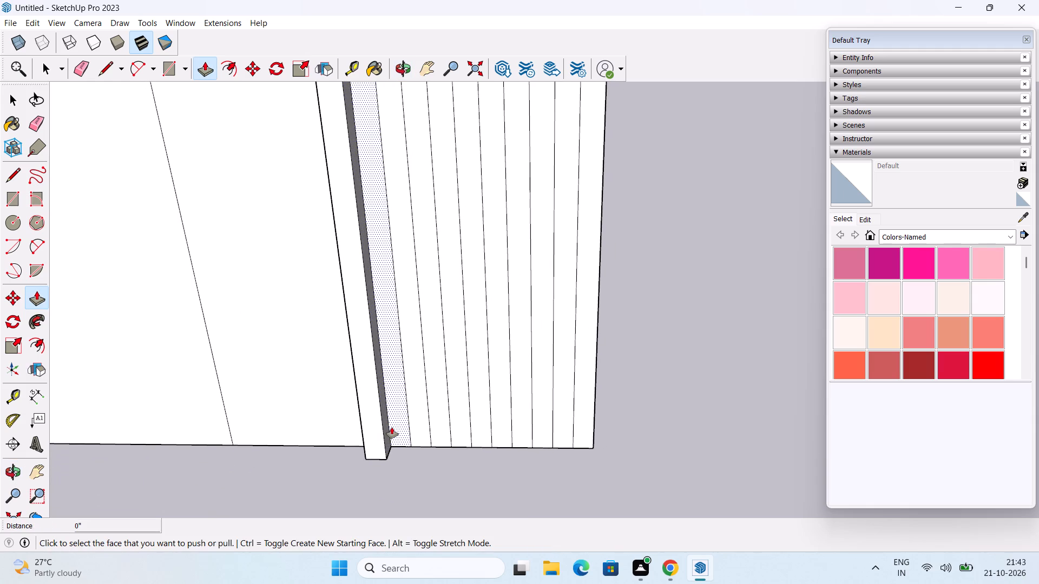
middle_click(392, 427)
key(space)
Copy the array's second vertical line from the left 2" to the right along the bottom edge.
scroll(393, 404, down, 2)
shift+middle_drag(393, 404, 407, 456)
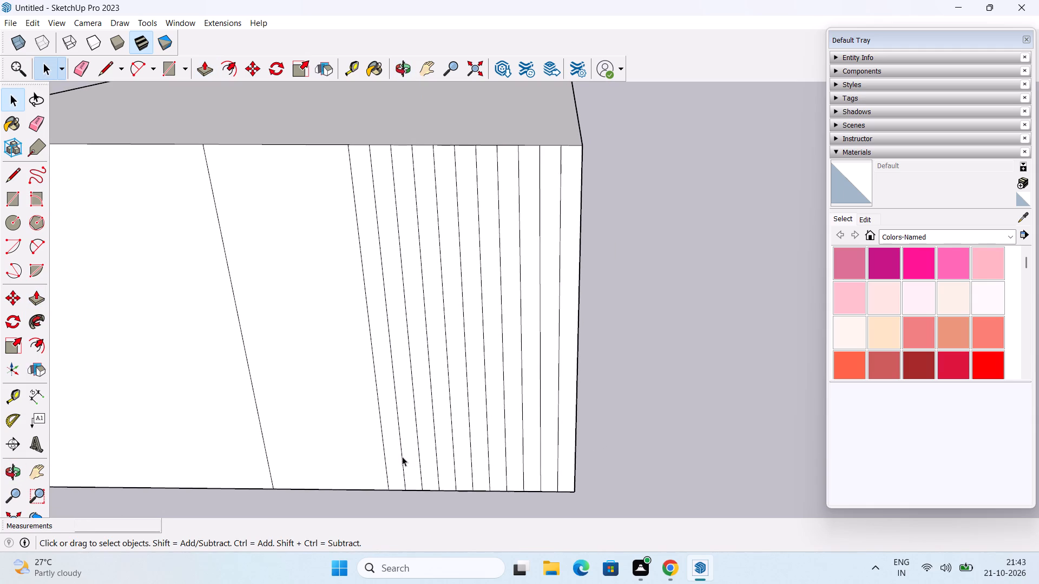
click(402, 462)
shift+middle_drag(414, 476, 424, 435)
scroll(407, 448, up, 2)
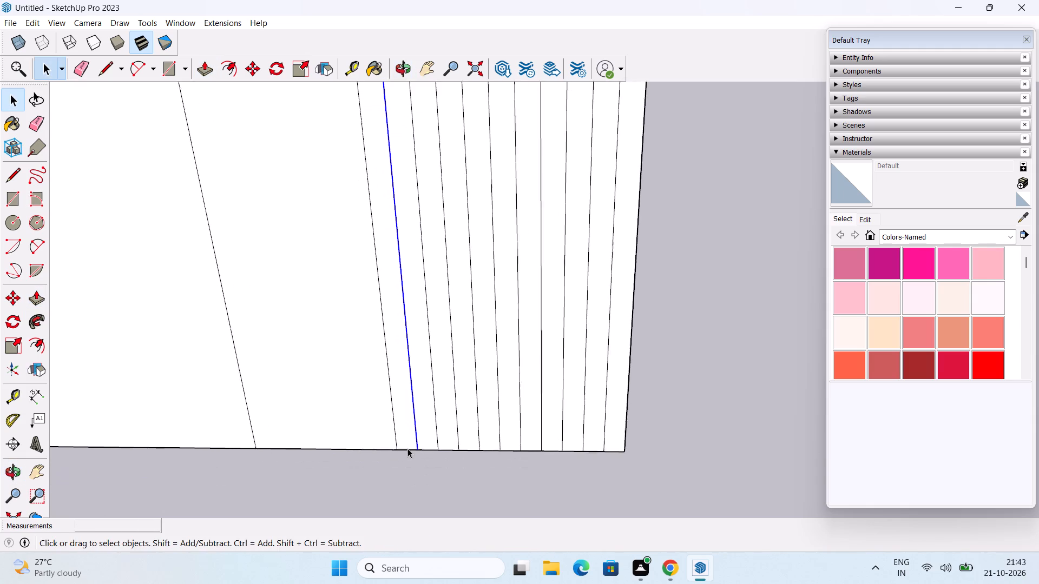
middle_click(409, 453)
key(m)
scroll(411, 452, up, 3)
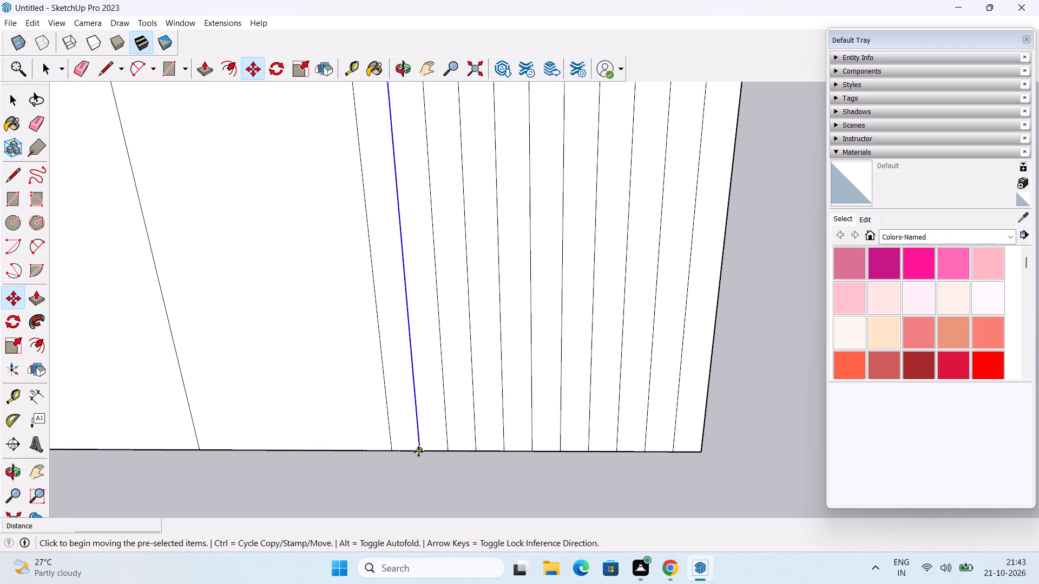
click(420, 450)
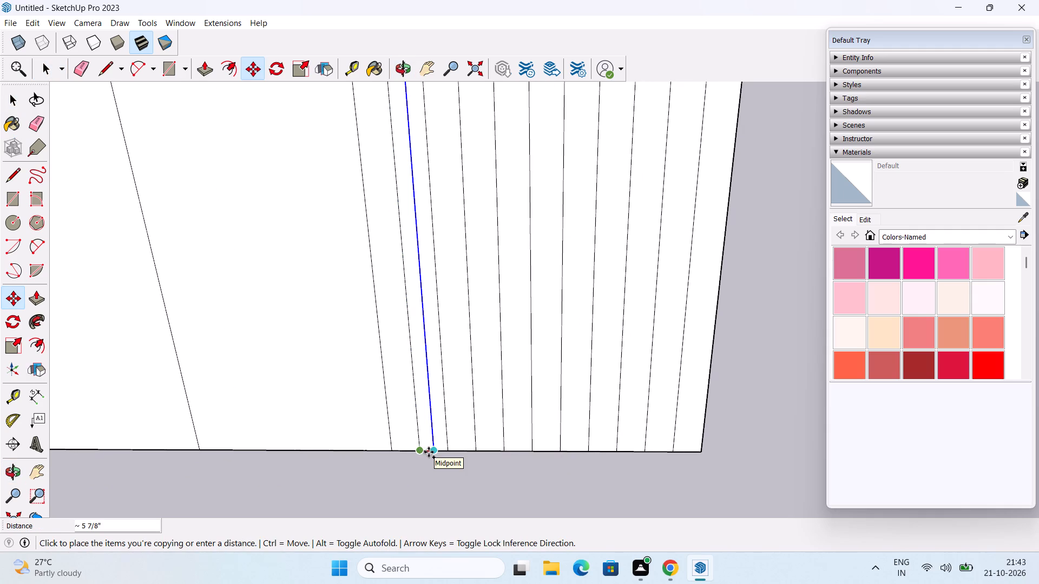
text(2")
key(Return)
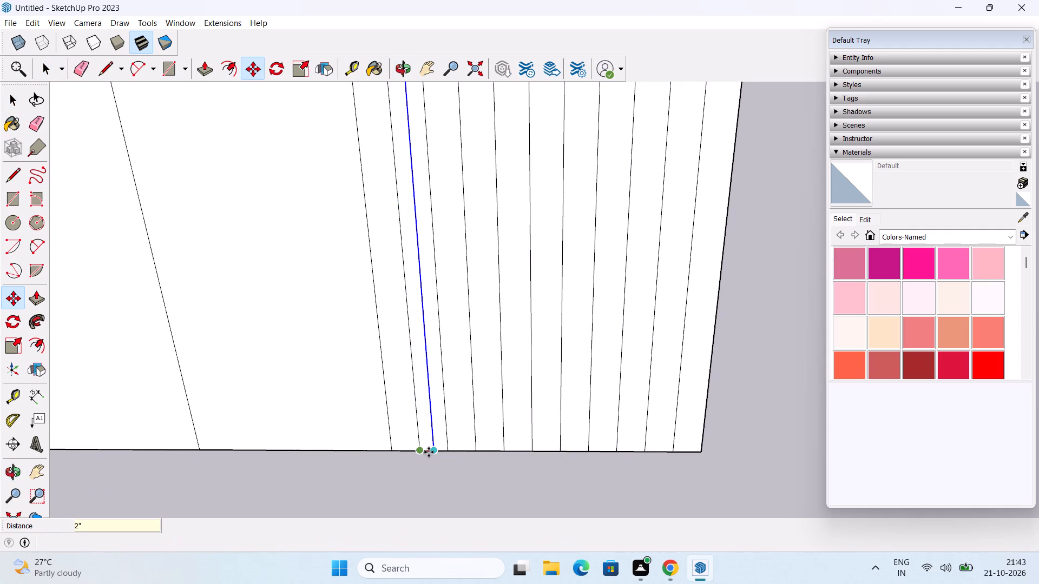
key(space)
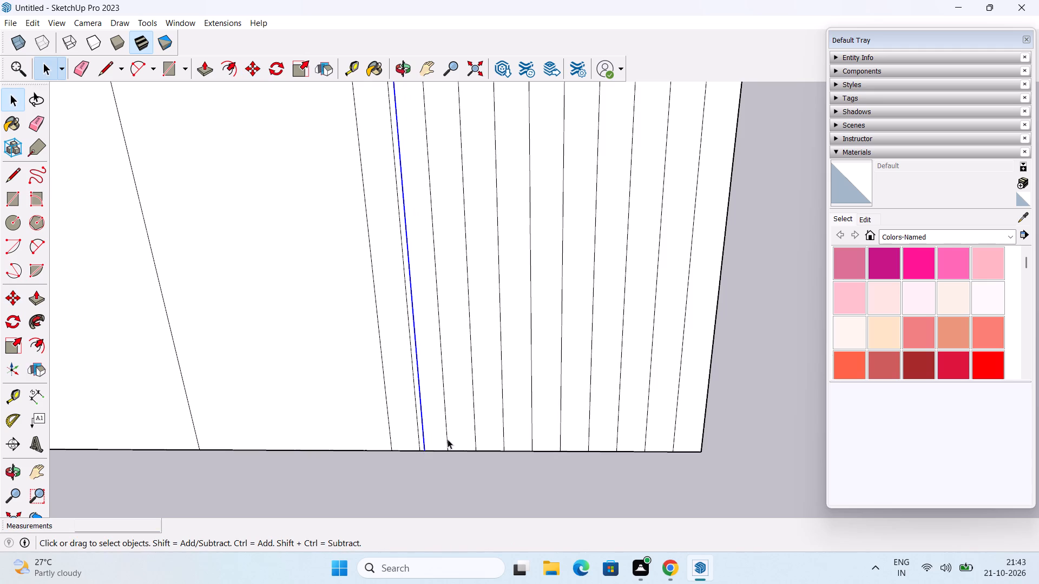
Copy the array's third original vertical line from the left 2" to the right along the bottom edge.
click(448, 439)
key(m)
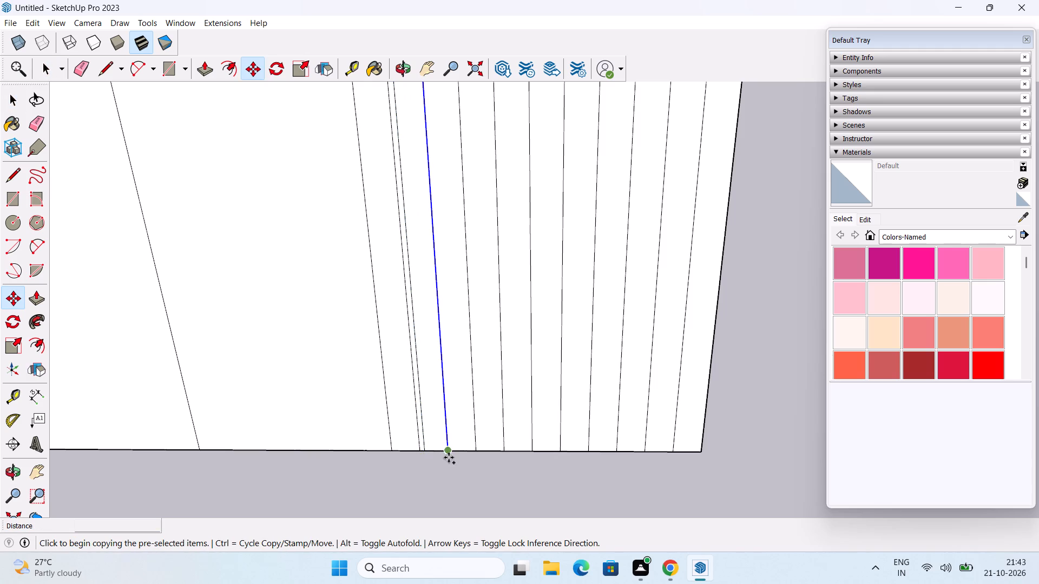
click(449, 453)
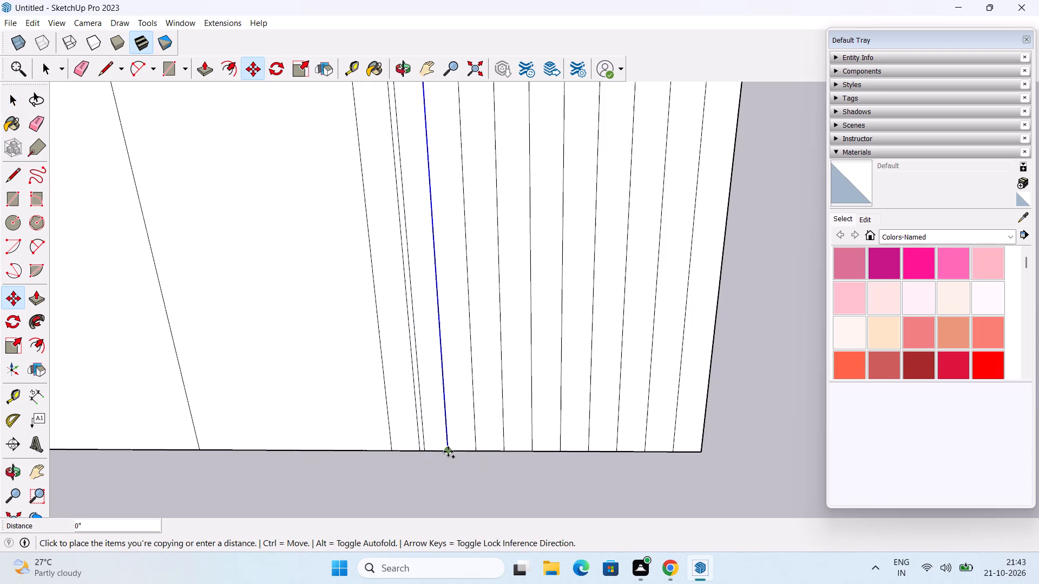
text(2")
key(Return)
key(space)
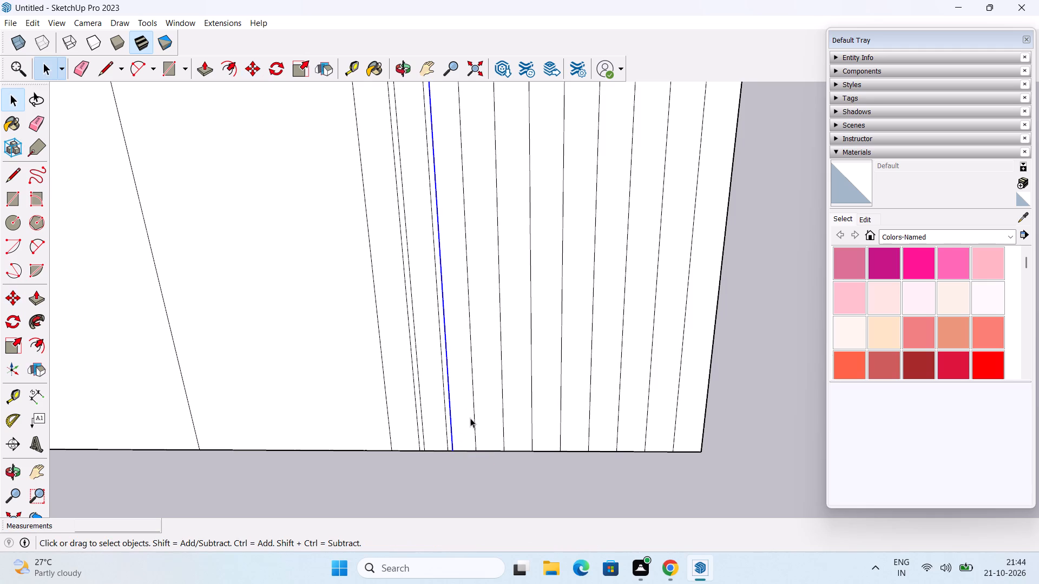
Copy the array's fourth original vertical line from the left 2" to the right along the bottom edge.
click(475, 420)
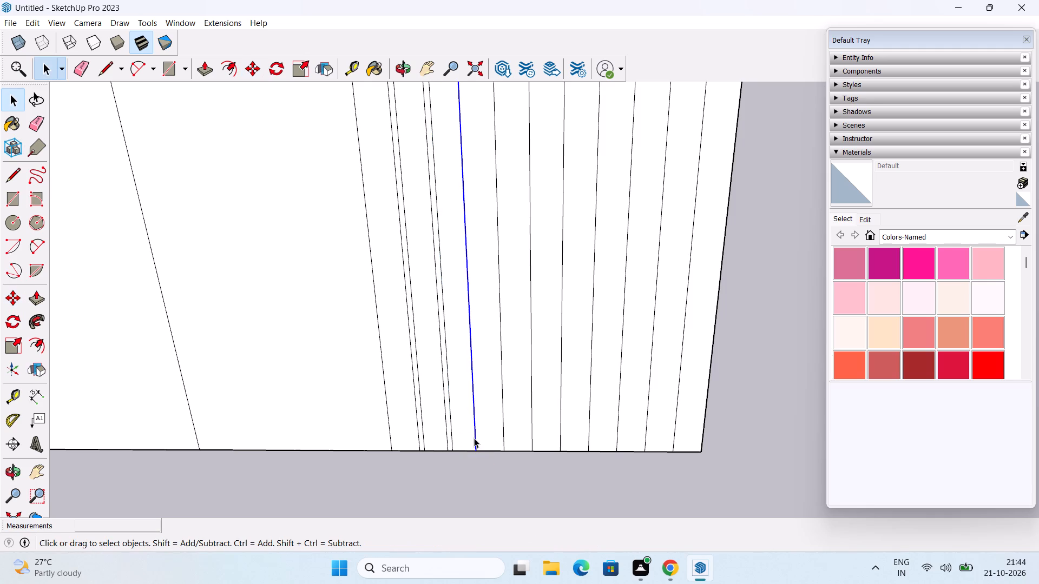
key(m)
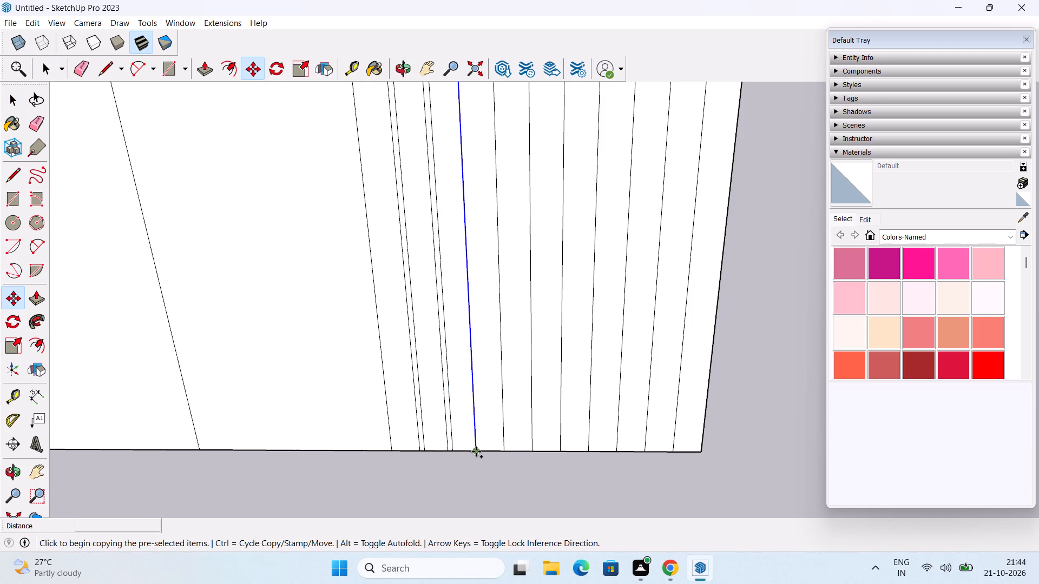
click(476, 452)
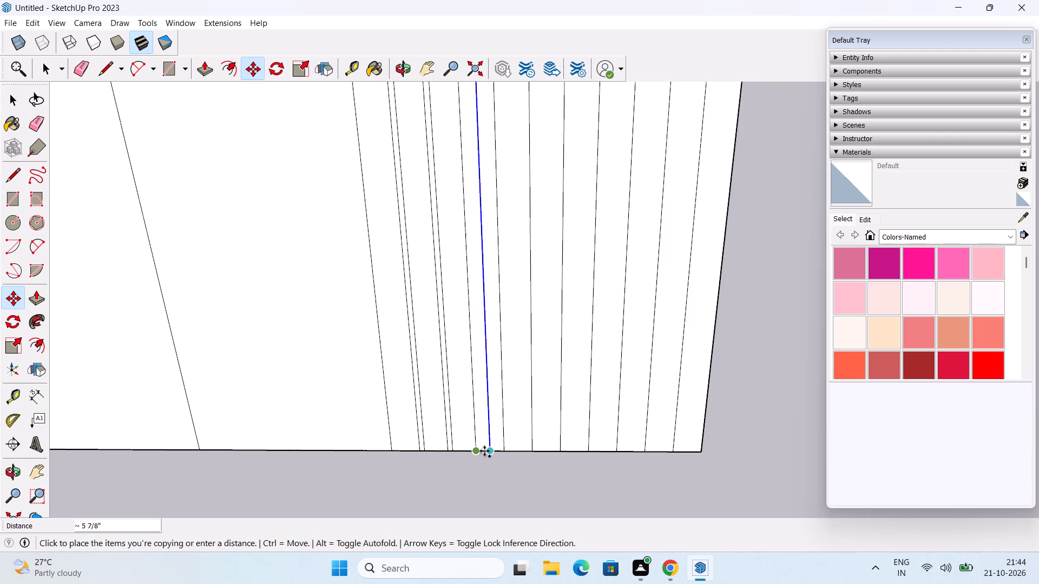
text(2")
key(Return)
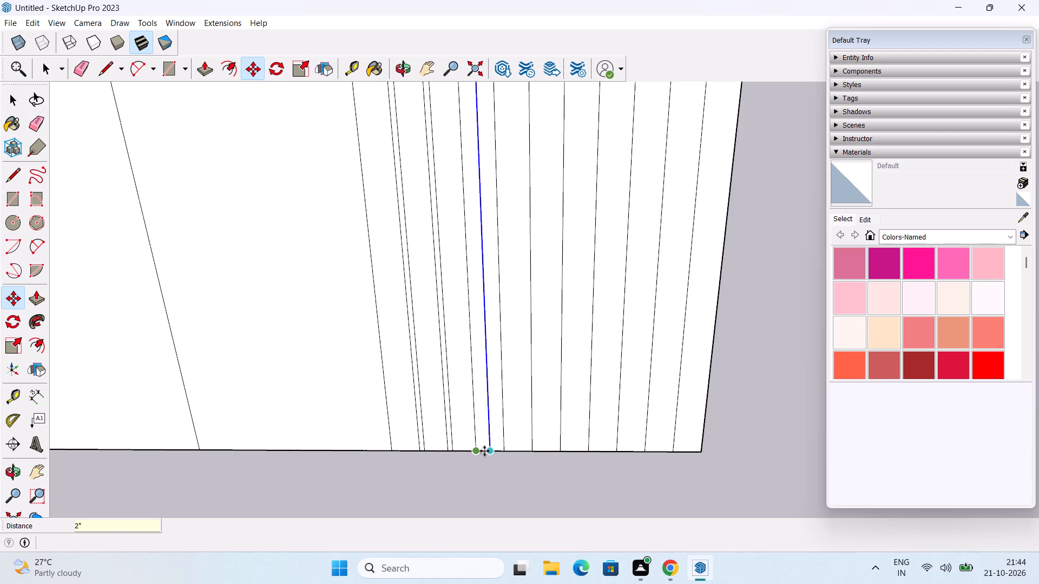
key(space)
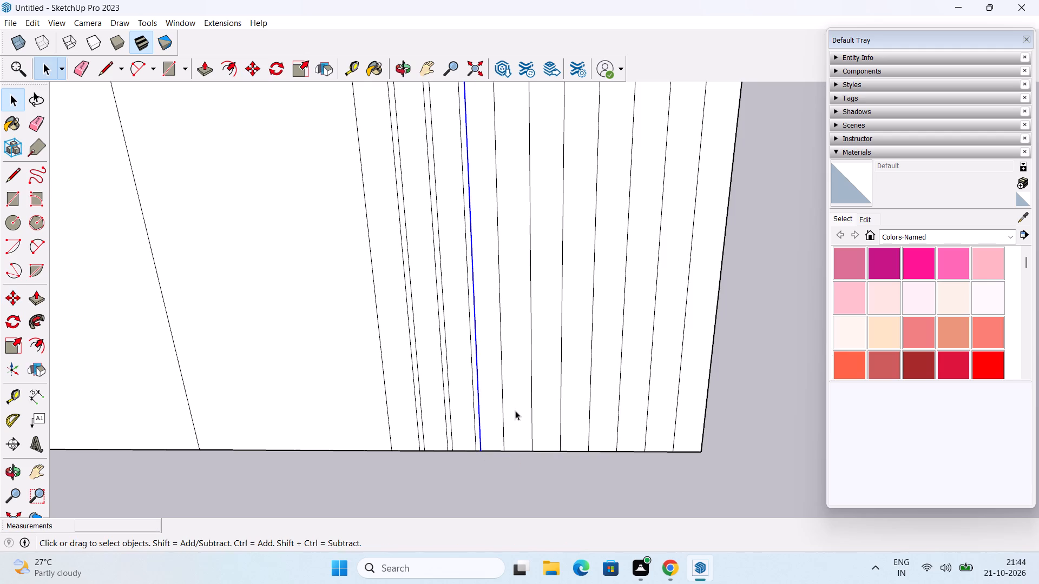
Copy the array's fifth original vertical line from the left 2" to the right along the bottom edge.
shift+middle_drag(515, 410, 498, 432)
click(486, 442)
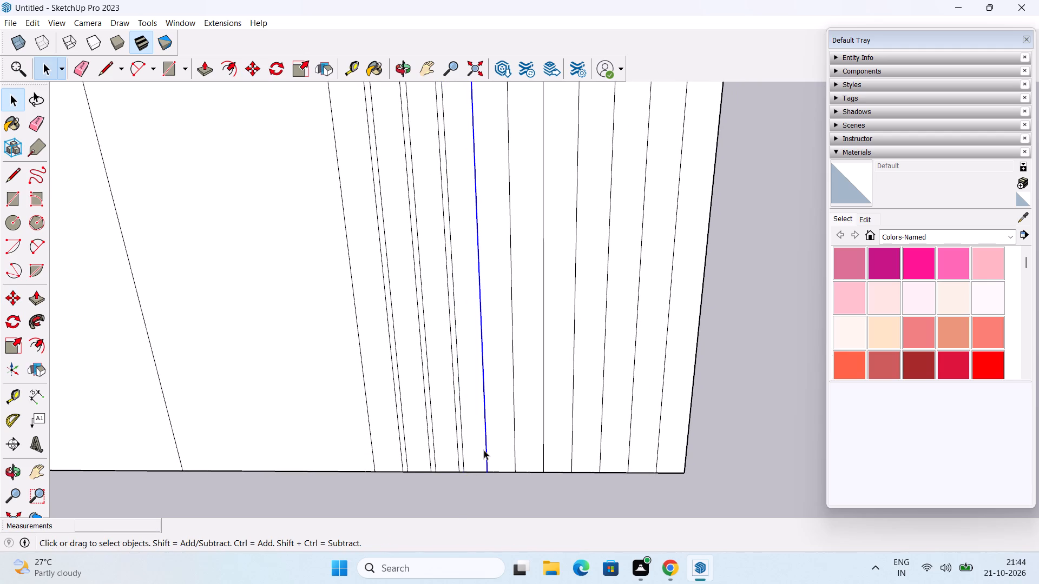
key(m)
scroll(490, 483, up, 2)
click(486, 469)
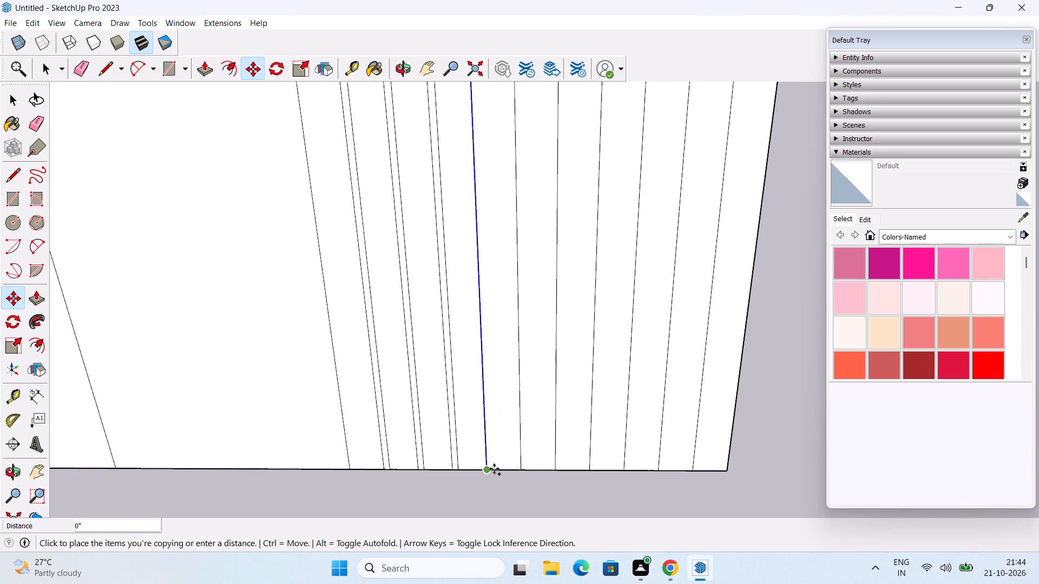
text(2")
key(Return)
key(space)
scroll(497, 494, down, 2)
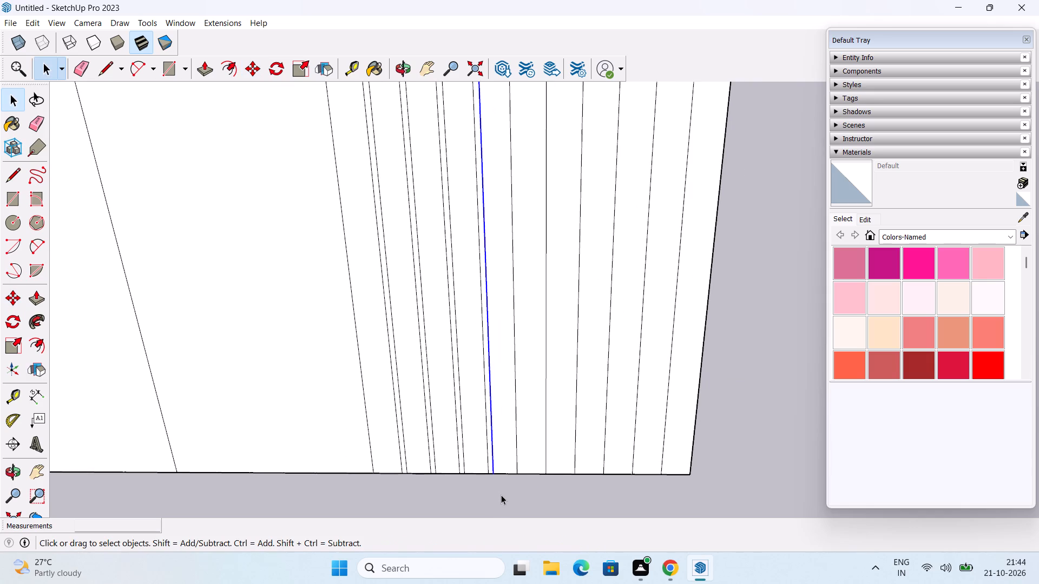
click(504, 494)
Extrude the leftmost narrow strip of the front face 1' outward over its full height.
scroll(511, 480, down, 2)
shift+middle_drag(517, 469, 508, 522)
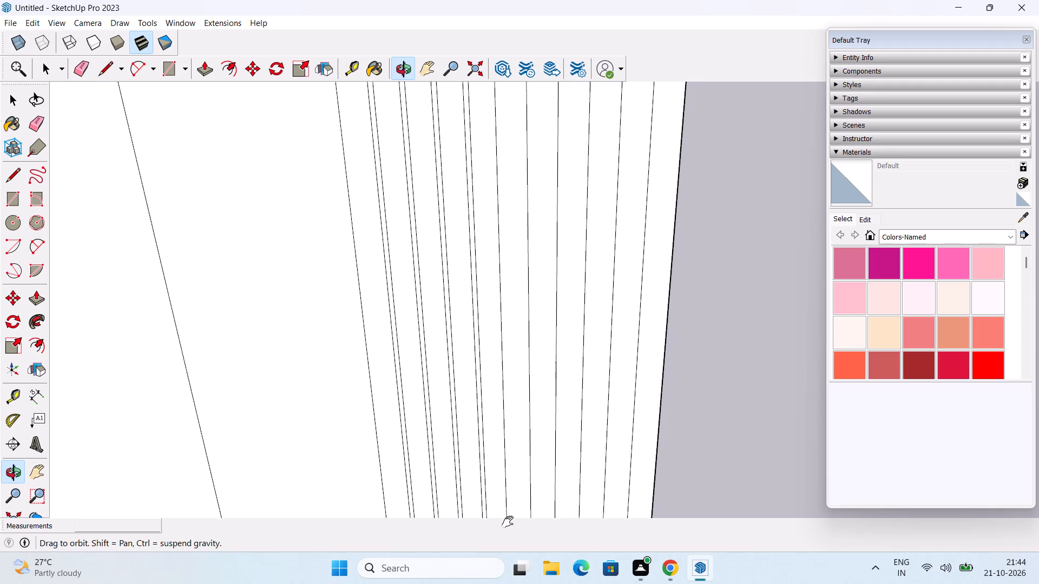
shift+middle_drag(508, 522, 512, 519)
scroll(520, 479, down, 2)
middle_drag(524, 466, 528, 482)
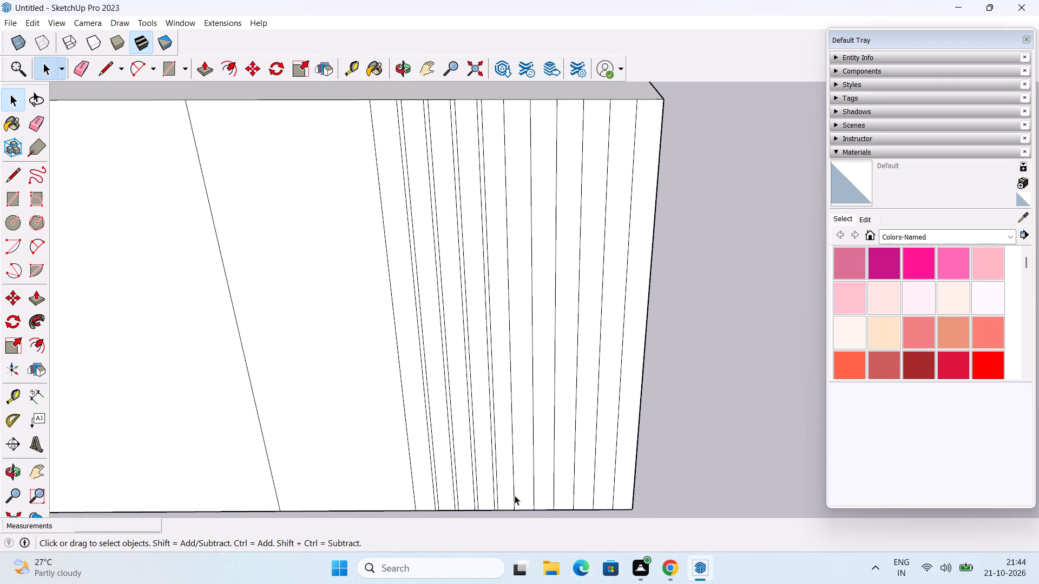
middle_drag(515, 495, 518, 460)
scroll(521, 435, down, 3)
shift+middle_drag(521, 435, 522, 450)
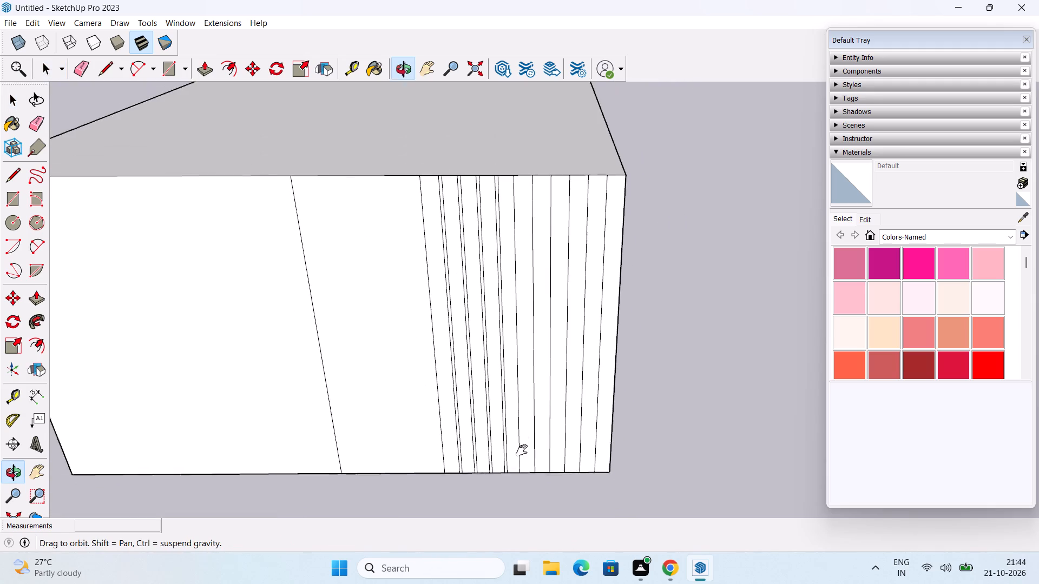
shift+middle_drag(522, 450, 519, 468)
middle_click(527, 456)
shift+middle_drag(539, 428, 538, 450)
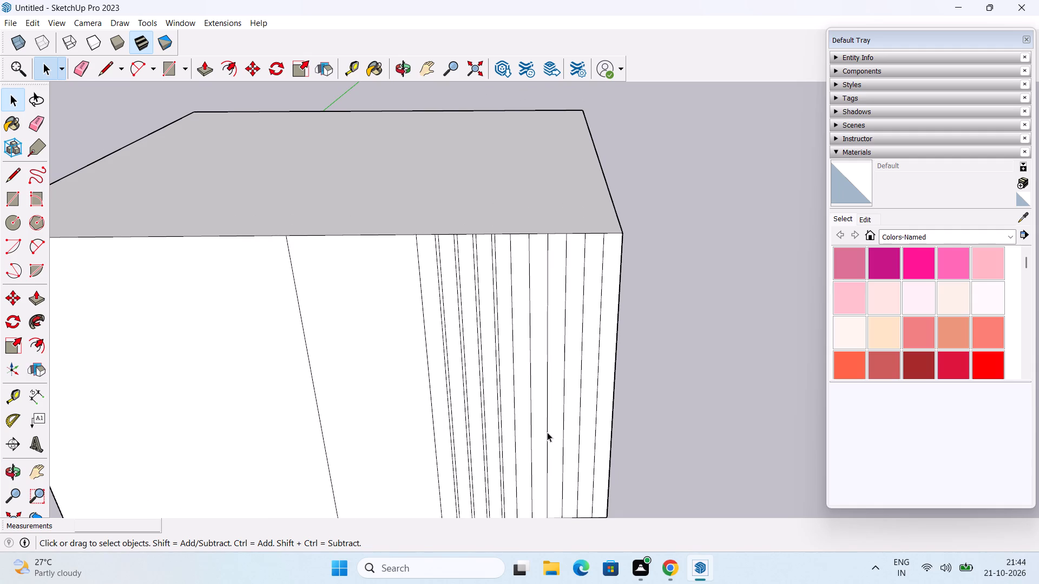
middle_drag(547, 430, 527, 440)
key(p)
click(437, 419)
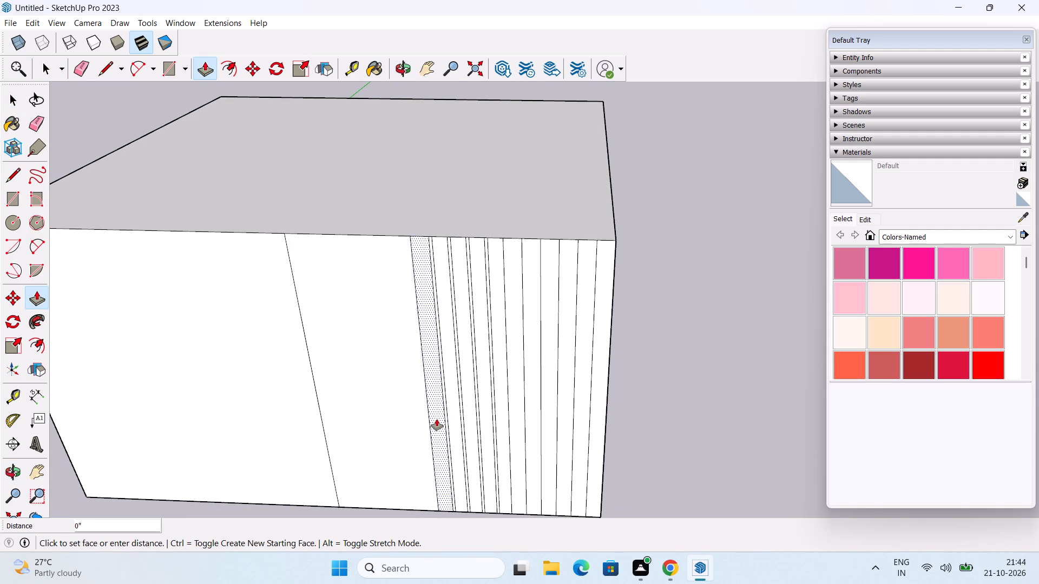
key(1)
key(apostrophe)
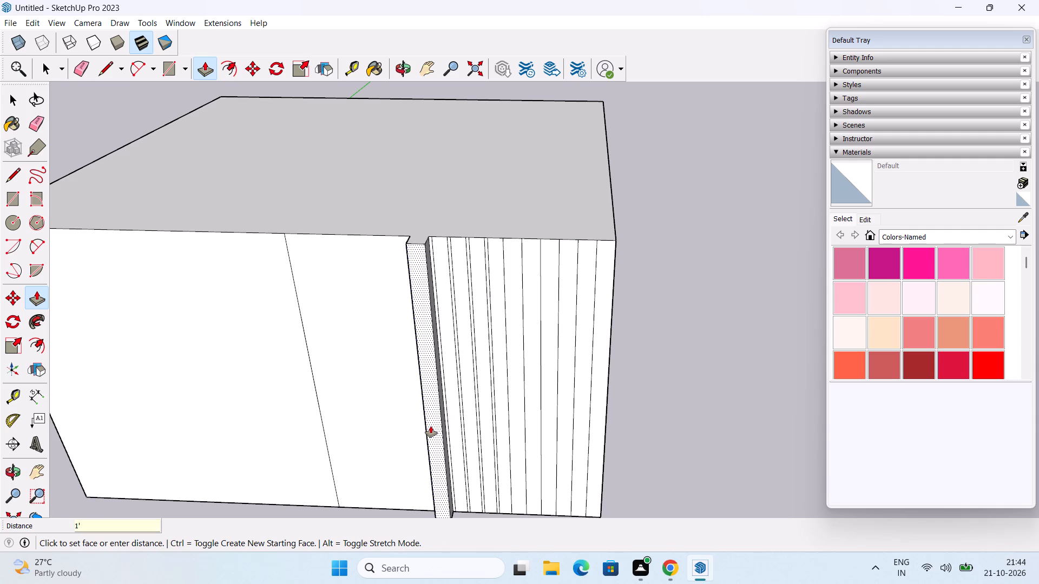
key(Return)
Repeat the 1' outward extrusion on the second, third and fourth wide strips, skipping the 2" gaps between them.
scroll(463, 393, up, 2)
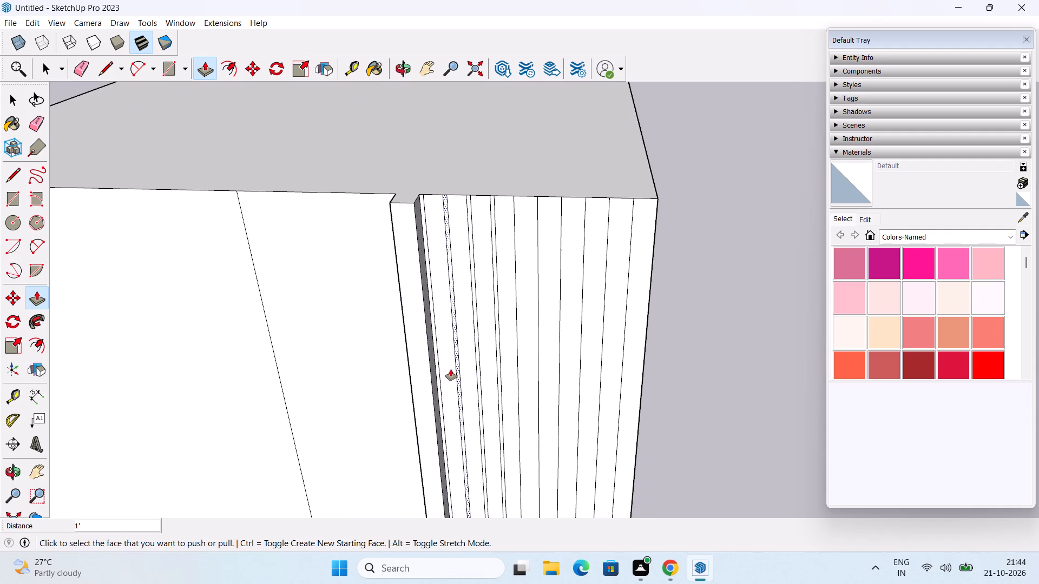
double_click(451, 369)
middle_drag(451, 369, 402, 318)
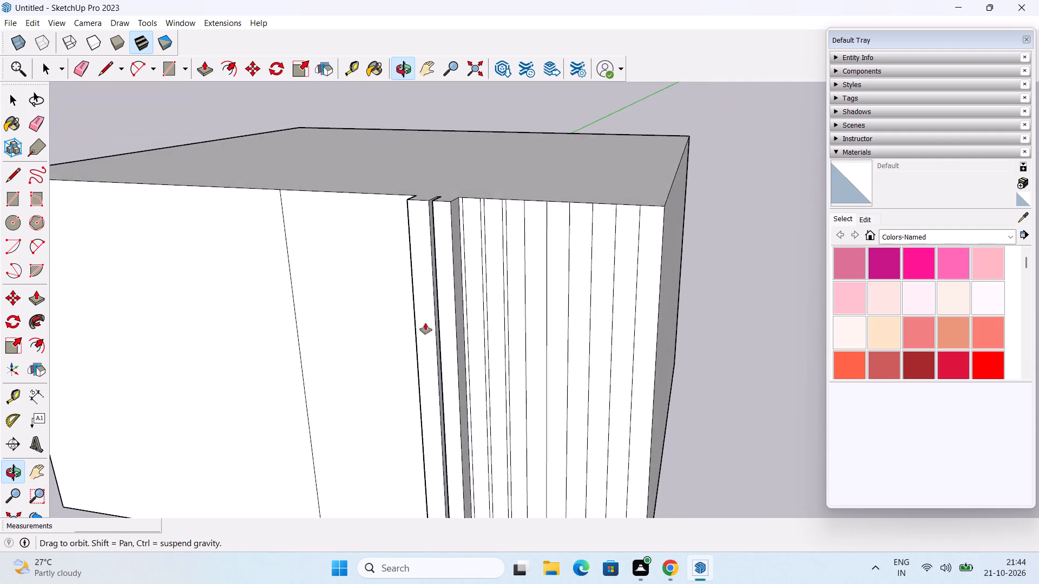
scroll(489, 330, up, 2)
double_click(478, 326)
middle_drag(493, 328, 510, 381)
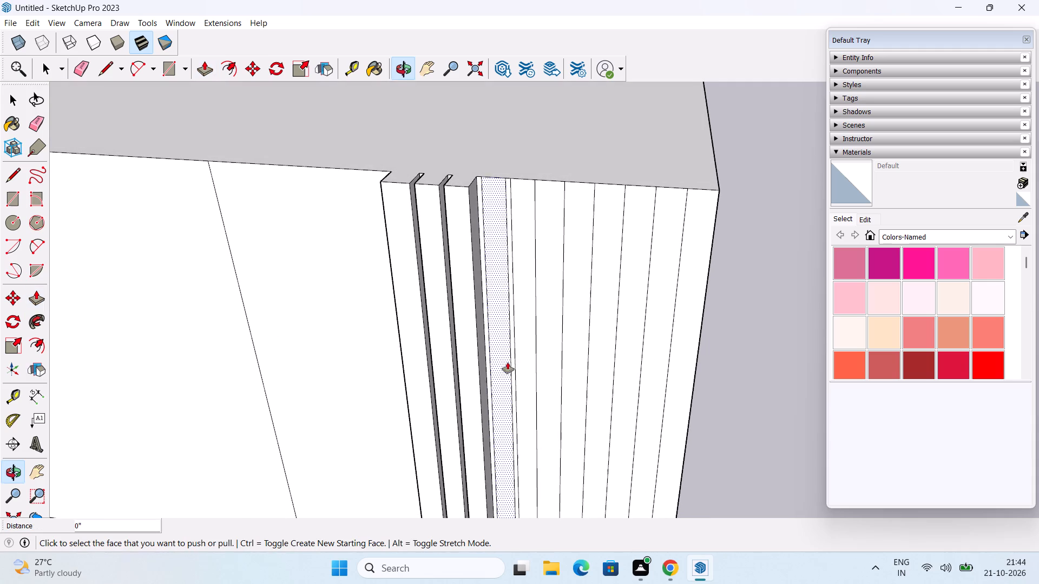
double_click(502, 336)
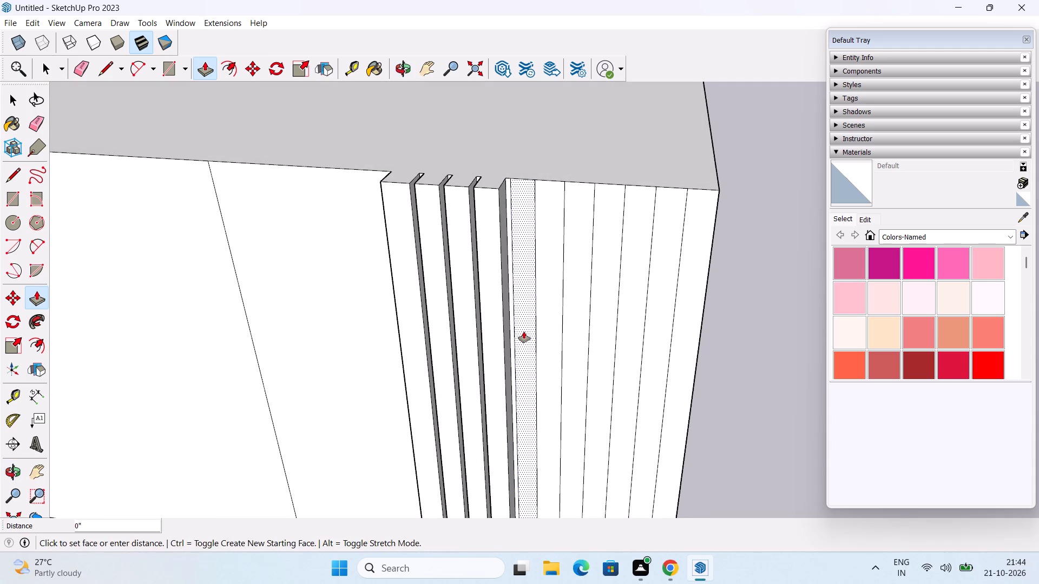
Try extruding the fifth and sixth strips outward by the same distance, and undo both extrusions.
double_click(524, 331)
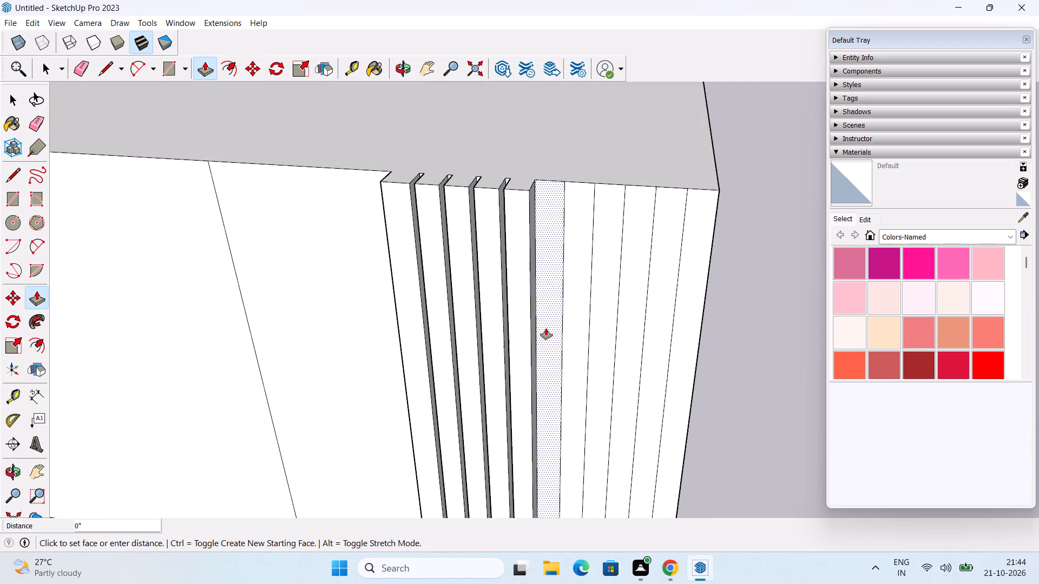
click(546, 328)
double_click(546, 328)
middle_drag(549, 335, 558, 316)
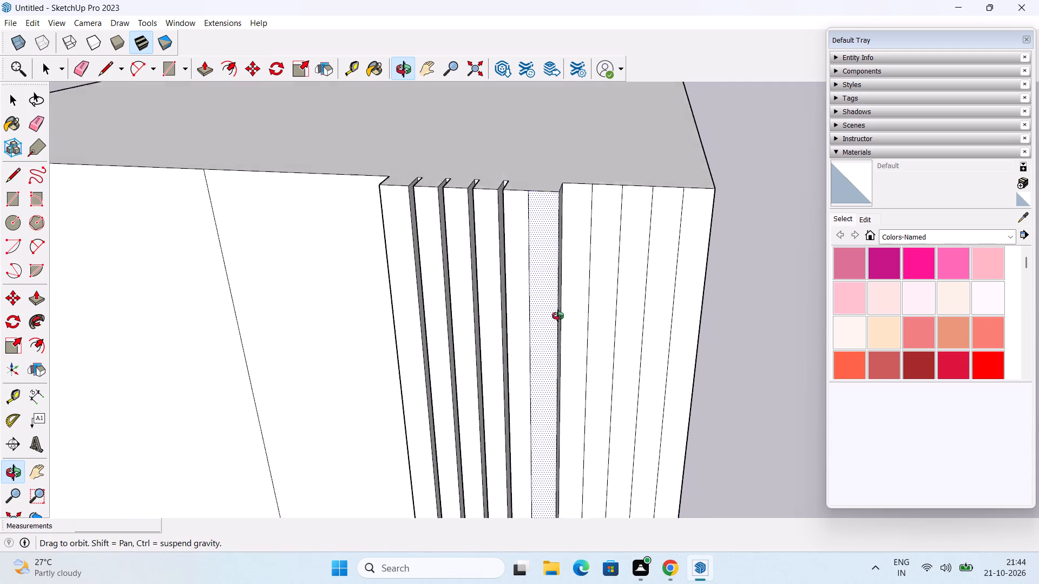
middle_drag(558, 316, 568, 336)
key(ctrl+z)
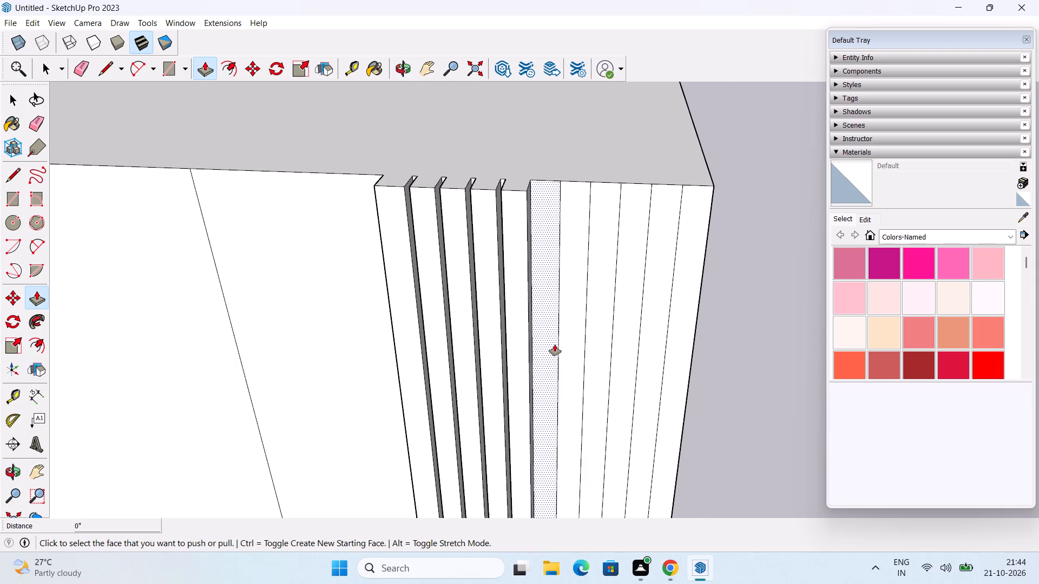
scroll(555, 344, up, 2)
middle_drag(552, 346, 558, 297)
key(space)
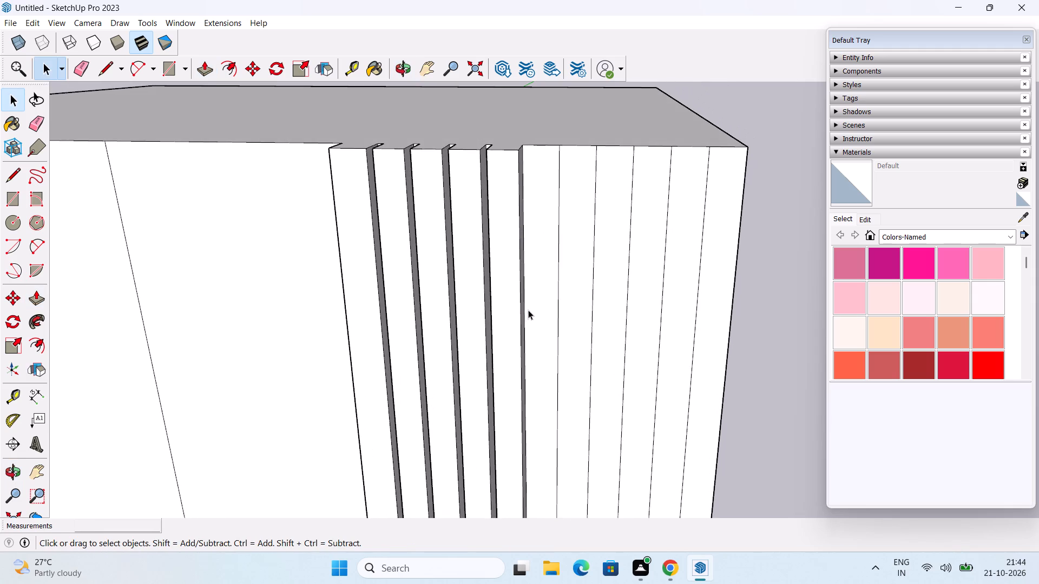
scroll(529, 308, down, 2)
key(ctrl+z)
Copy the vertical line on the right of the fifth strip a short distance left along the top edge to mark a narrow gap.
middle_click(529, 308)
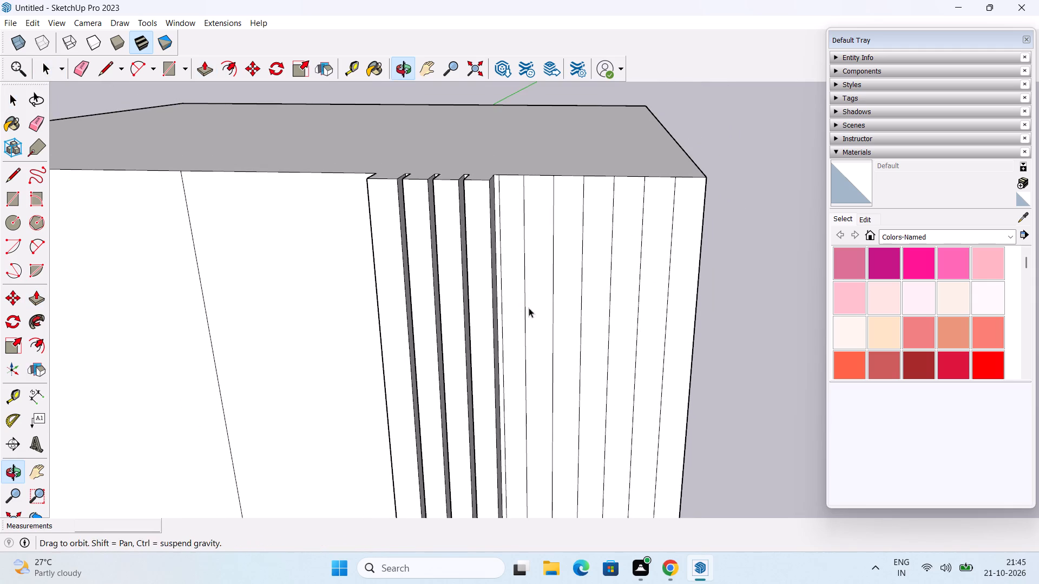
click(525, 322)
shift+middle_drag(535, 376, 555, 250)
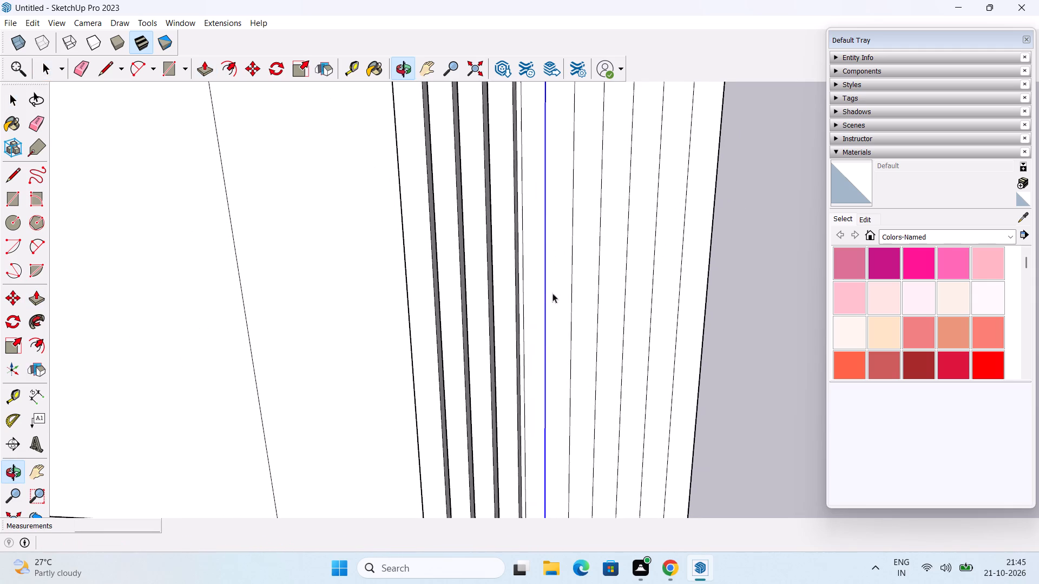
scroll(554, 367, down, 1)
shift+middle_drag(552, 198, 557, 335)
scroll(549, 211, up, 2)
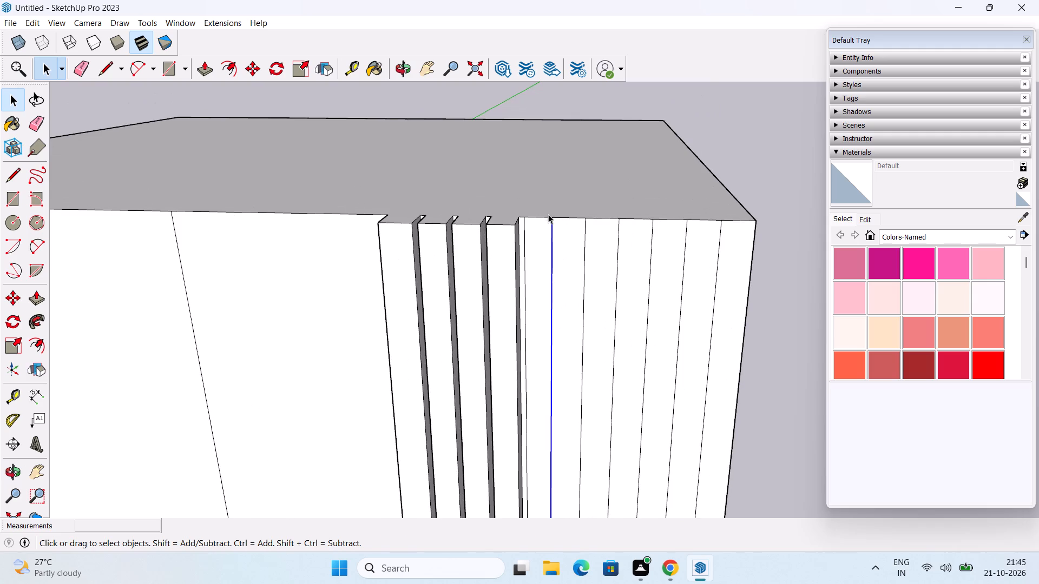
key(m)
scroll(541, 234, up, 2)
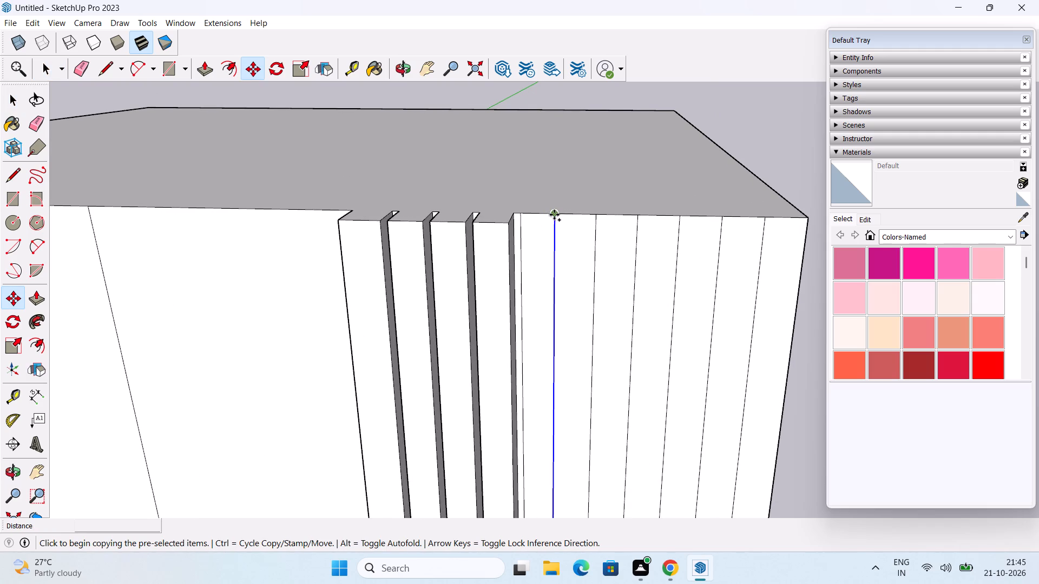
click(554, 215)
click(546, 215)
key(space)
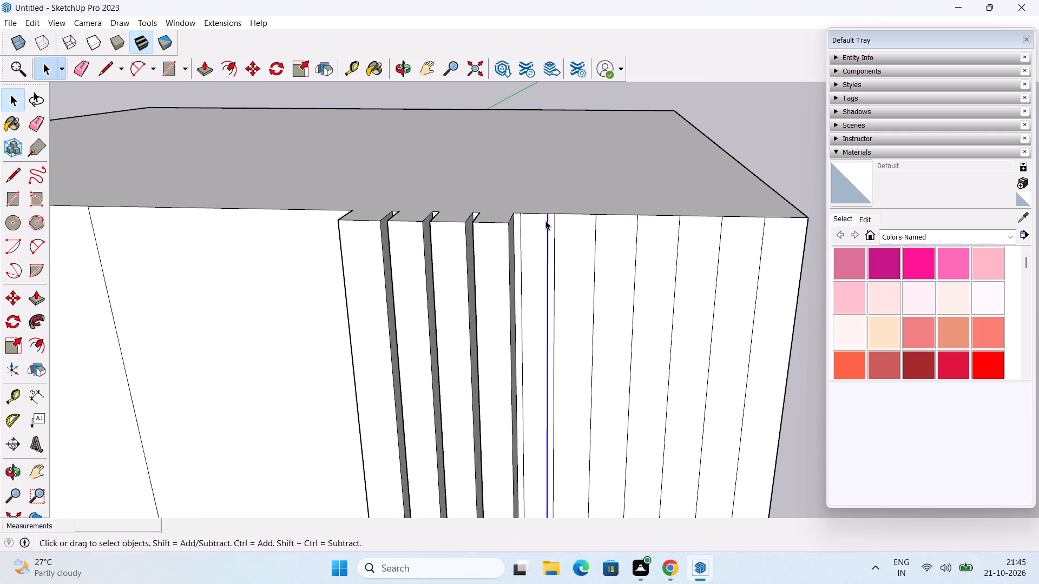
Extrude the fifth strip outward and bring its face flush with the neighbouring raised strips.
scroll(545, 228, down, 6)
key(p)
click(537, 291)
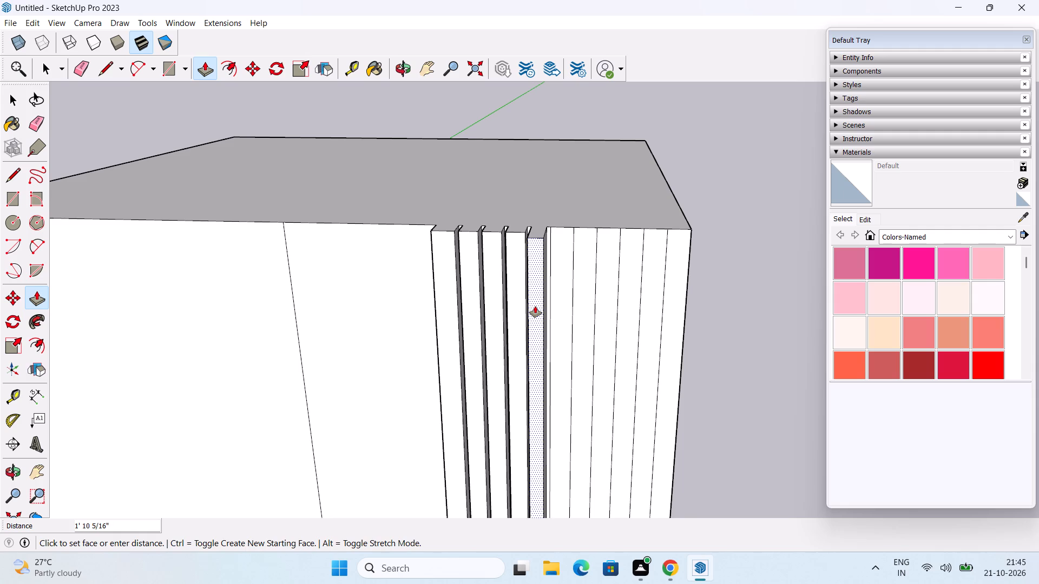
key(Escape)
double_click(541, 297)
middle_drag(549, 302, 540, 331)
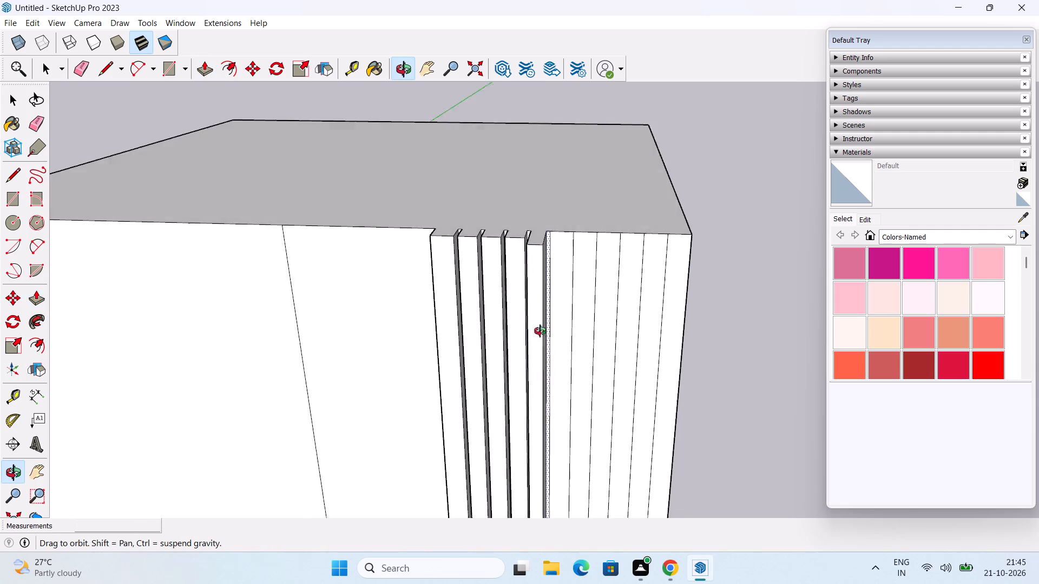
middle_drag(540, 331, 532, 370)
scroll(530, 306, up, 2)
key(ctrl+z)
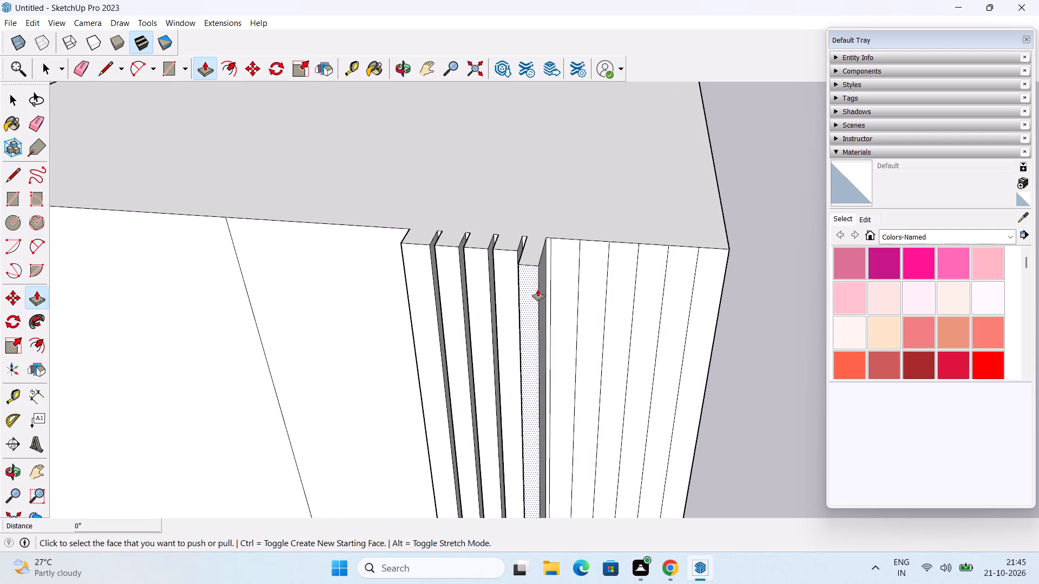
click(539, 277)
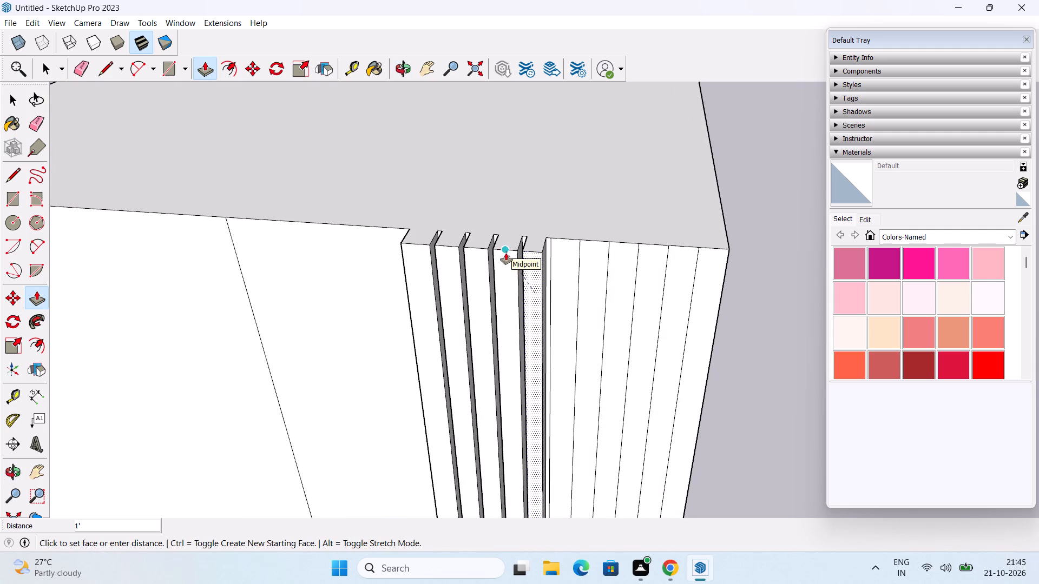
click(506, 253)
scroll(521, 269, down, 2)
middle_drag(532, 282, 537, 256)
key(space)
Extrude the sixth strip, just beyond the new narrow gap, outward by the same 1' distance.
scroll(565, 298, down, 3)
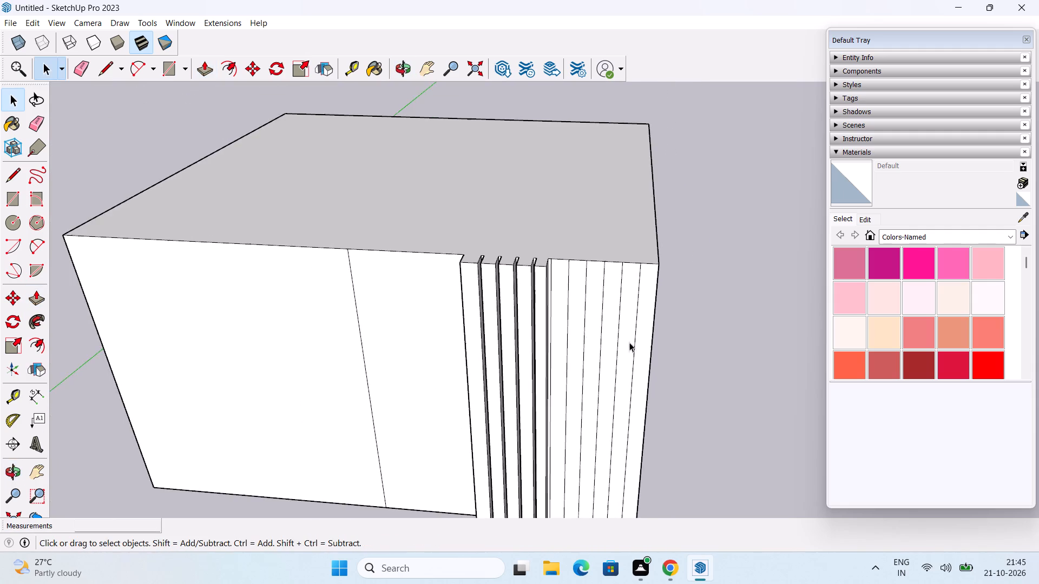
scroll(630, 342, down, 3)
middle_drag(636, 346, 624, 306)
middle_drag(556, 389, 544, 333)
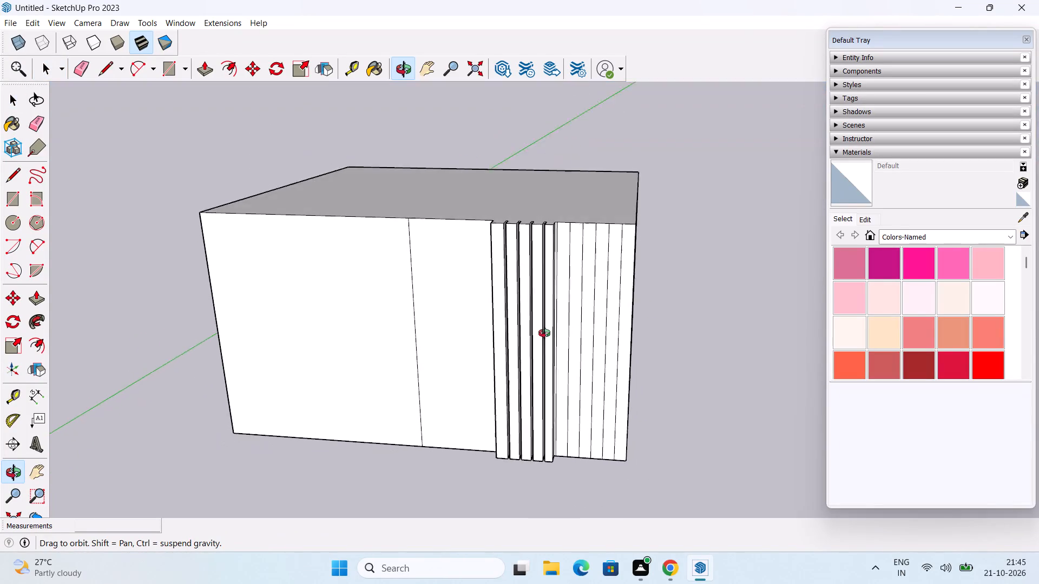
middle_drag(544, 333, 545, 313)
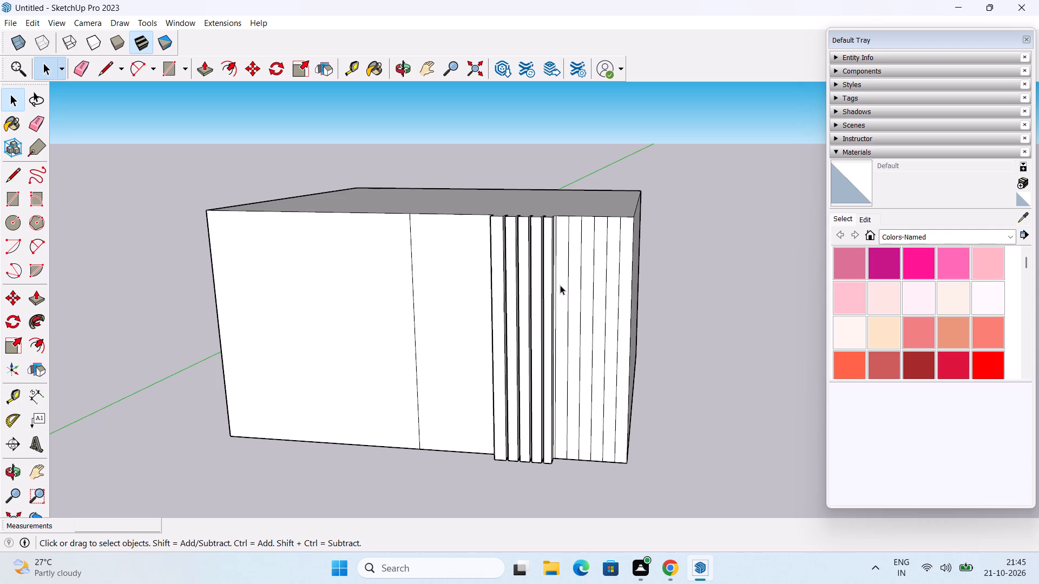
middle_drag(565, 368, 575, 379)
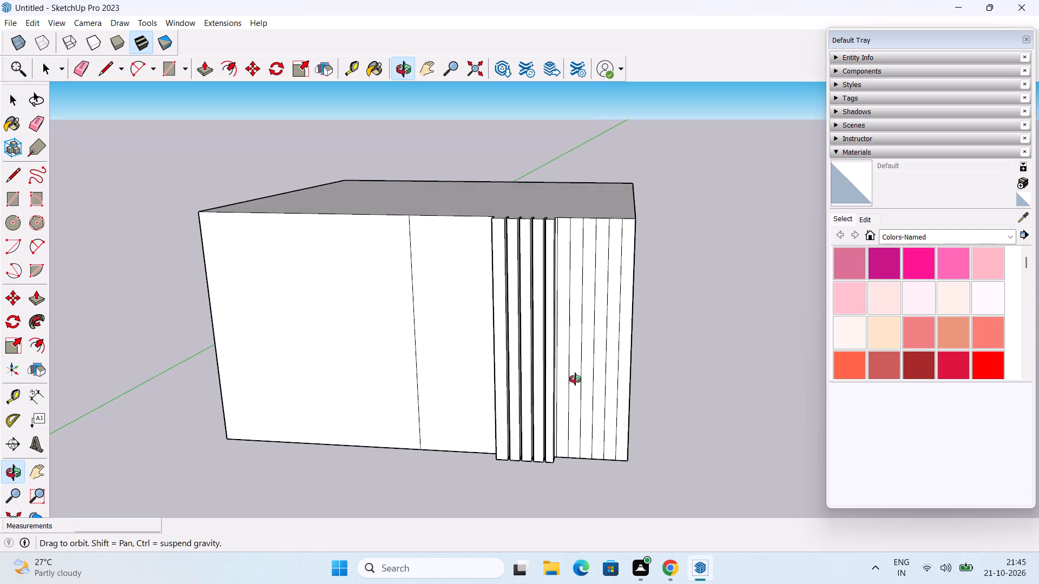
middle_drag(575, 379, 564, 408)
scroll(578, 313, up, 3)
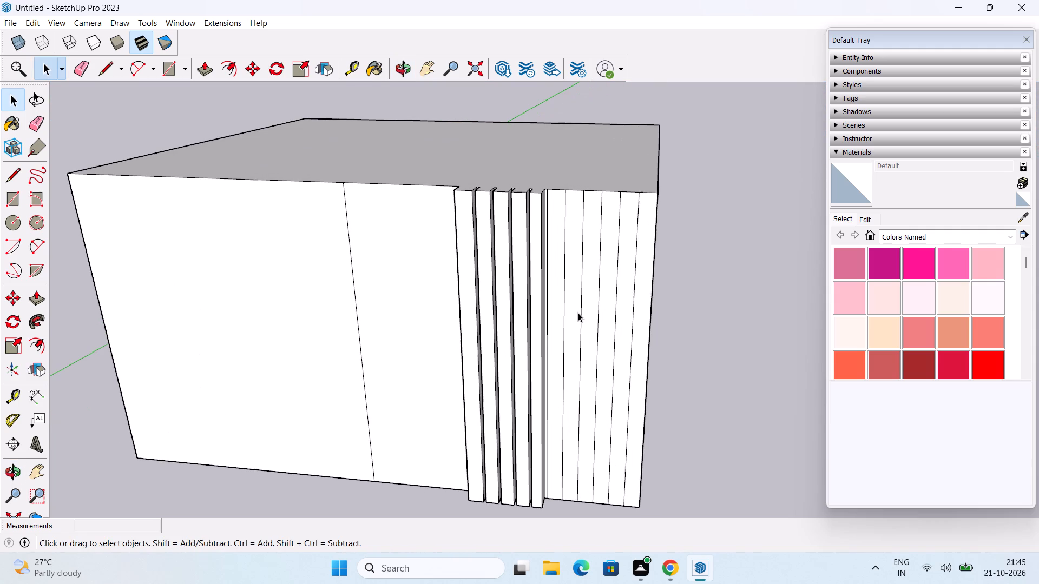
key(p)
double_click(557, 304)
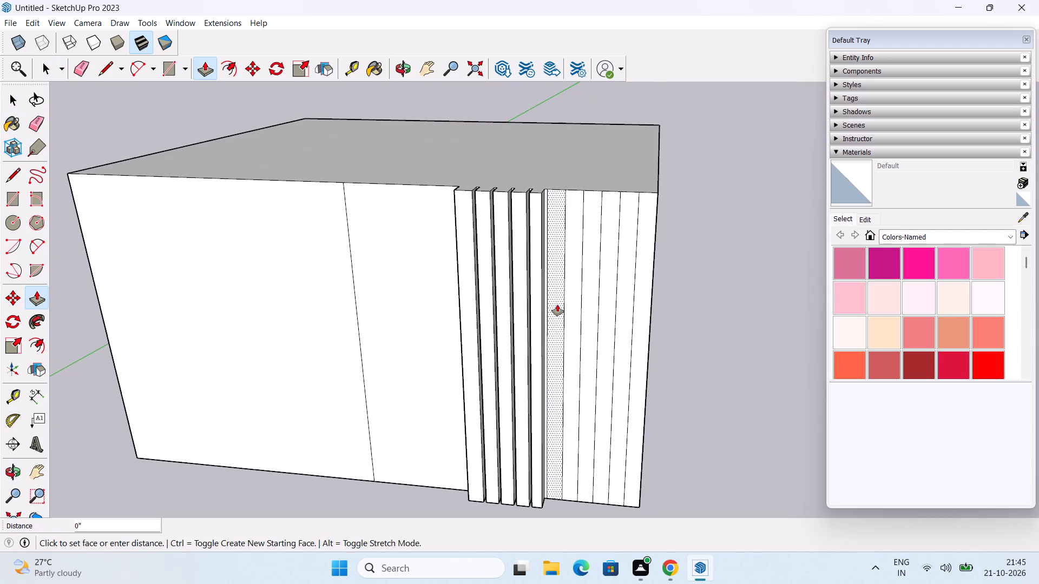
middle_drag(558, 305, 591, 302)
key(space)
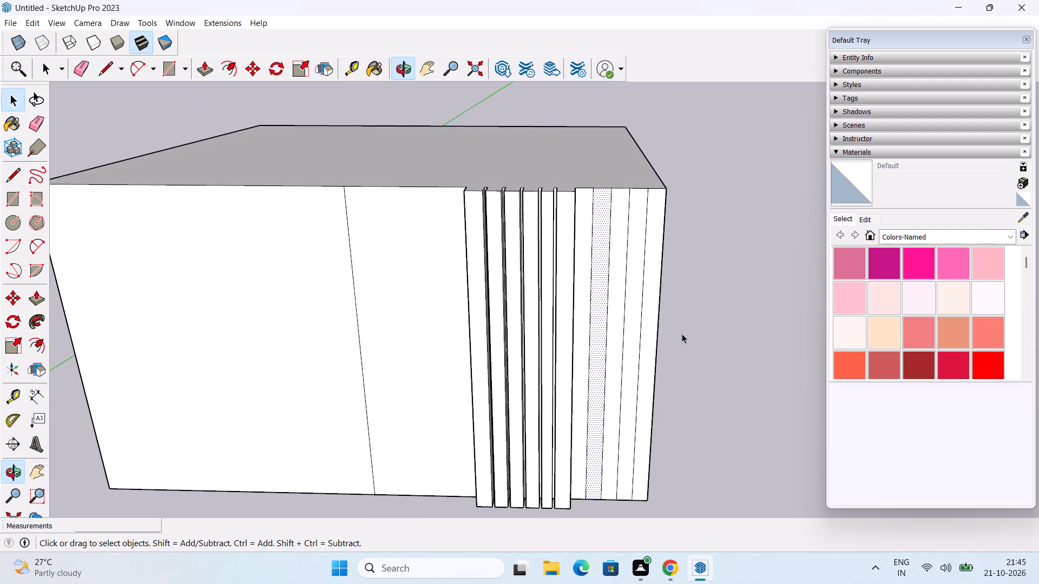
Copy the vertical edge where the sixth raised strip meets the wall 2" outward along the bottom edge, towards the box's right corner.
shift+middle_drag(682, 334, 612, 354)
middle_drag(612, 351, 550, 307)
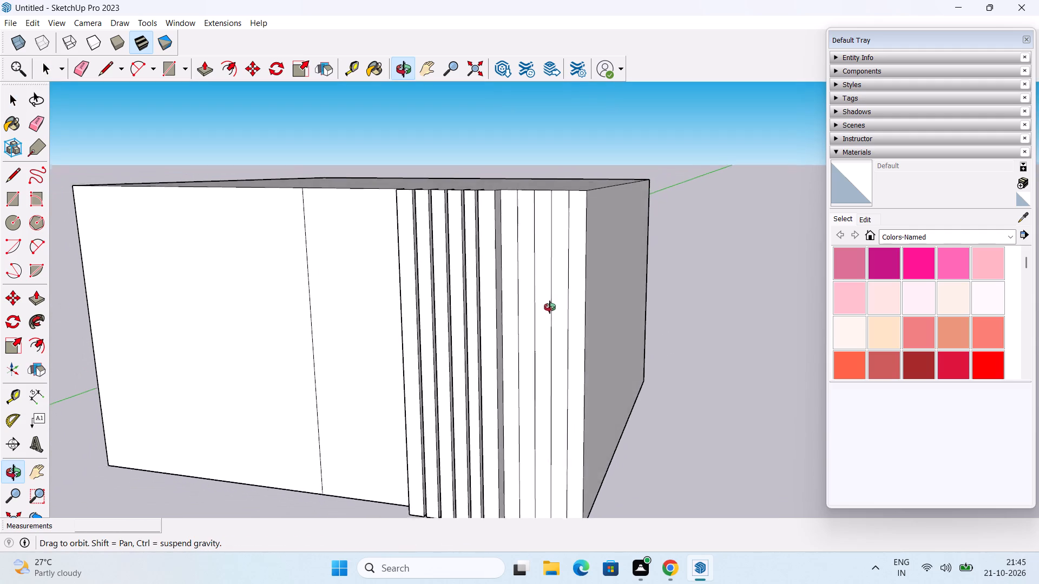
middle_drag(550, 307, 547, 310)
scroll(503, 349, up, 3)
shift+middle_drag(506, 355, 525, 296)
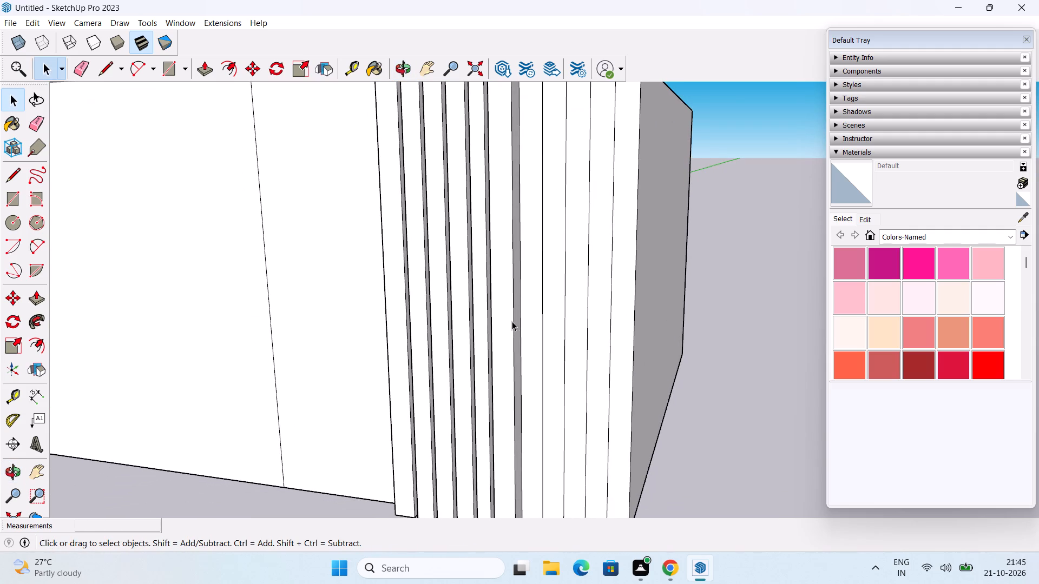
click(521, 323)
middle_drag(581, 400, 595, 330)
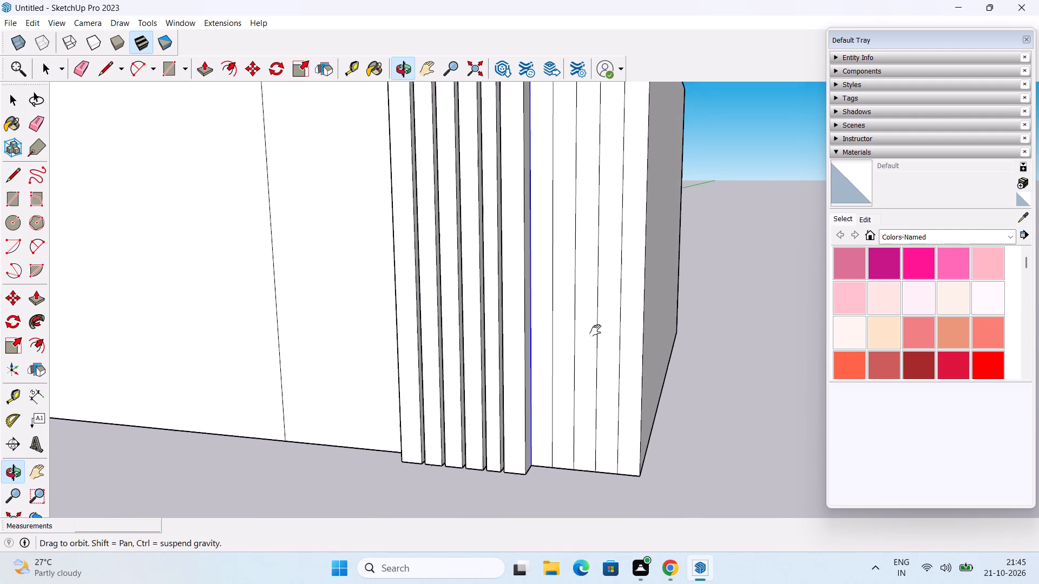
middle_drag(595, 330, 595, 318)
middle_drag(557, 371, 550, 384)
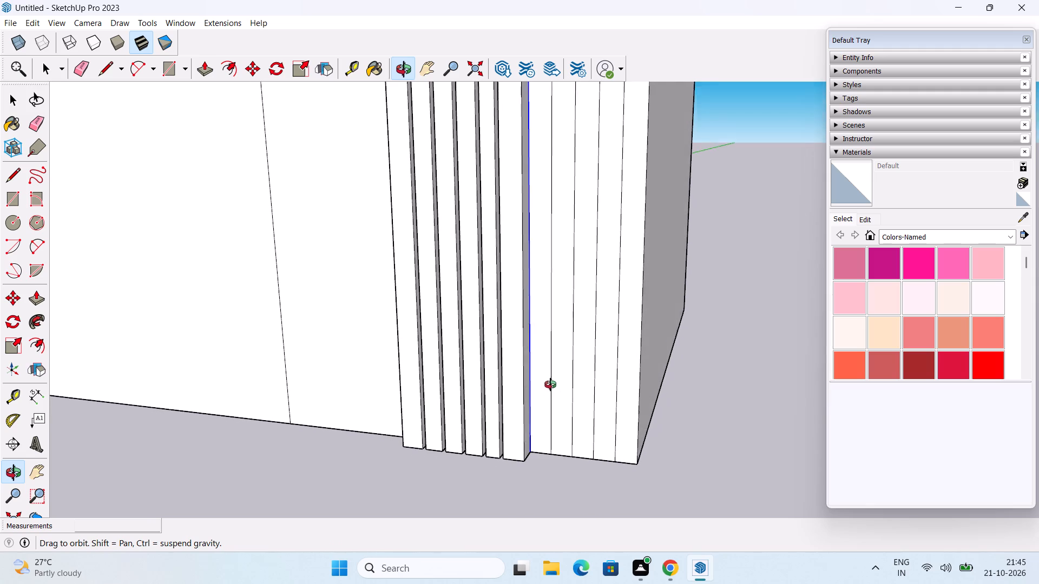
middle_drag(550, 384, 549, 382)
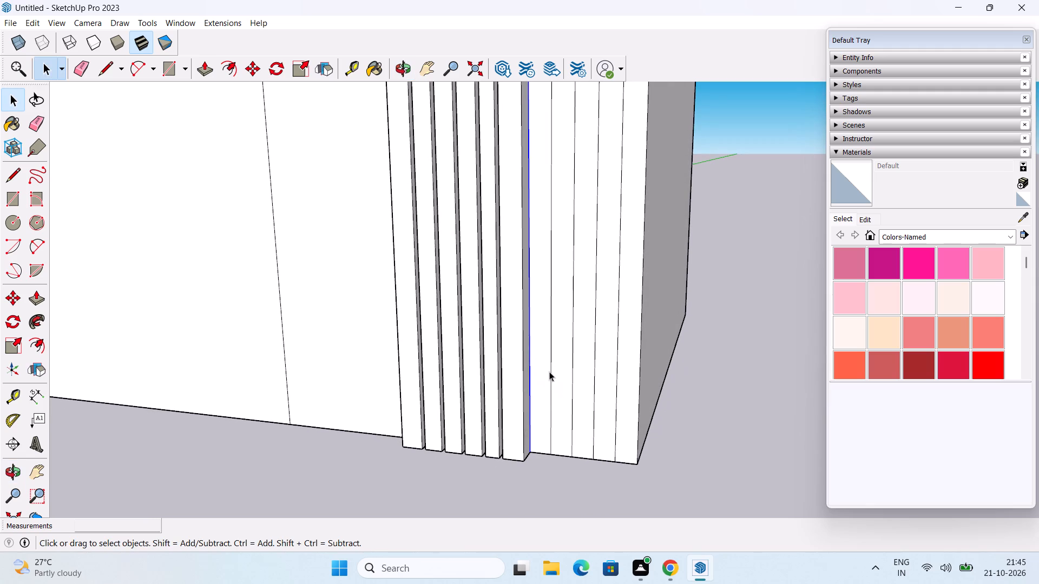
middle_drag(571, 384, 564, 384)
shift+middle_drag(563, 396, 555, 365)
scroll(495, 401, up, 3)
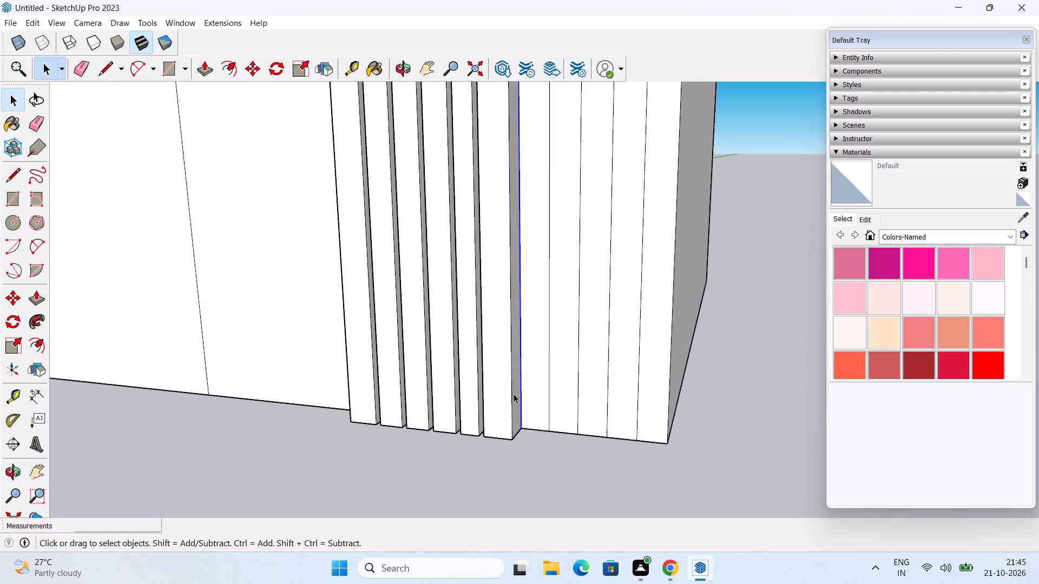
key(m)
scroll(544, 403, up, 3)
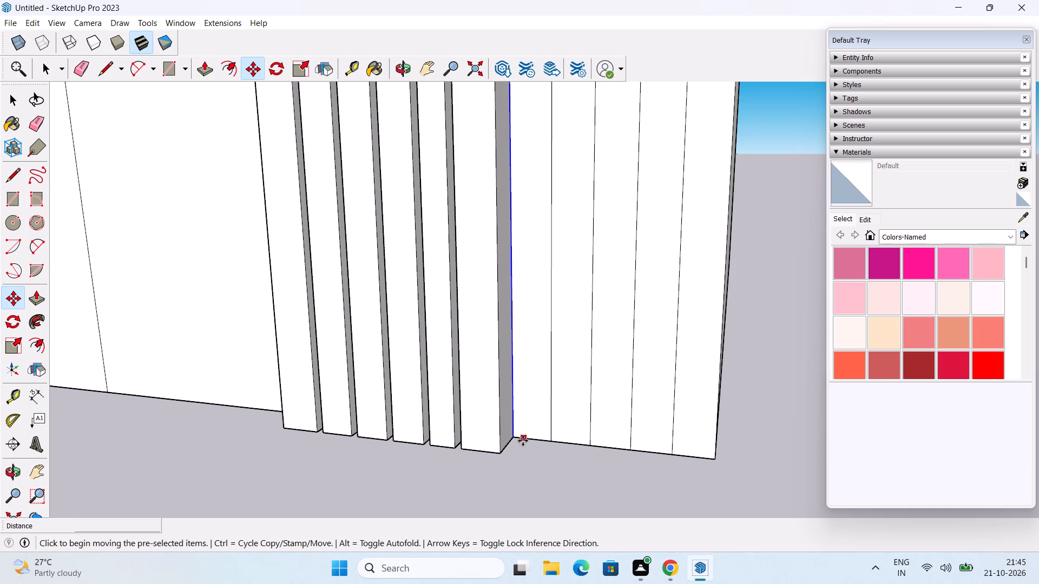
click(515, 441)
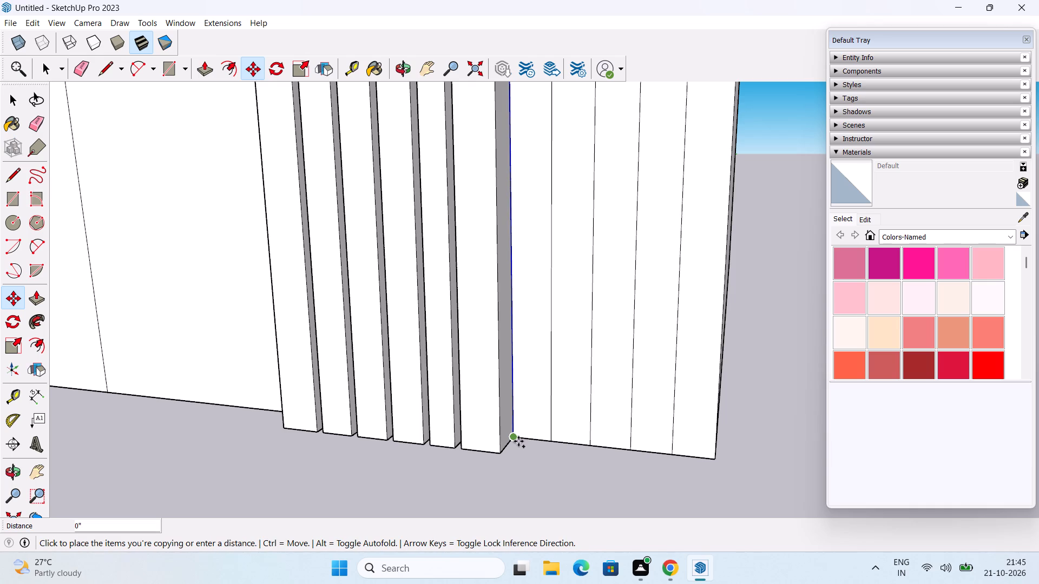
click(521, 441)
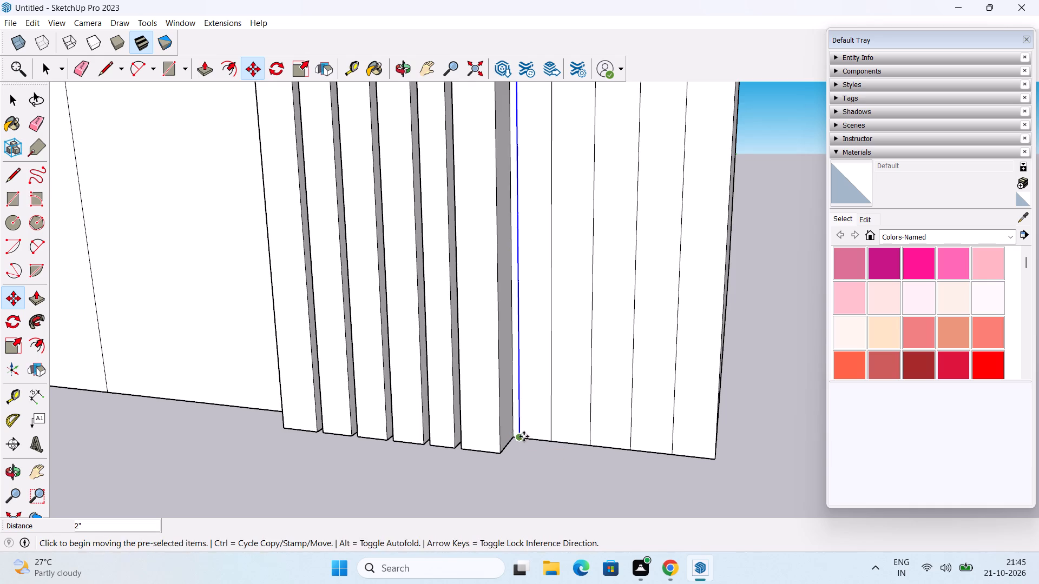
key(space)
scroll(525, 434, down, 11)
key(Escape)
Examine the raised strips and the remaining flat strips on the front face from several angles.
middle_drag(626, 408, 691, 367)
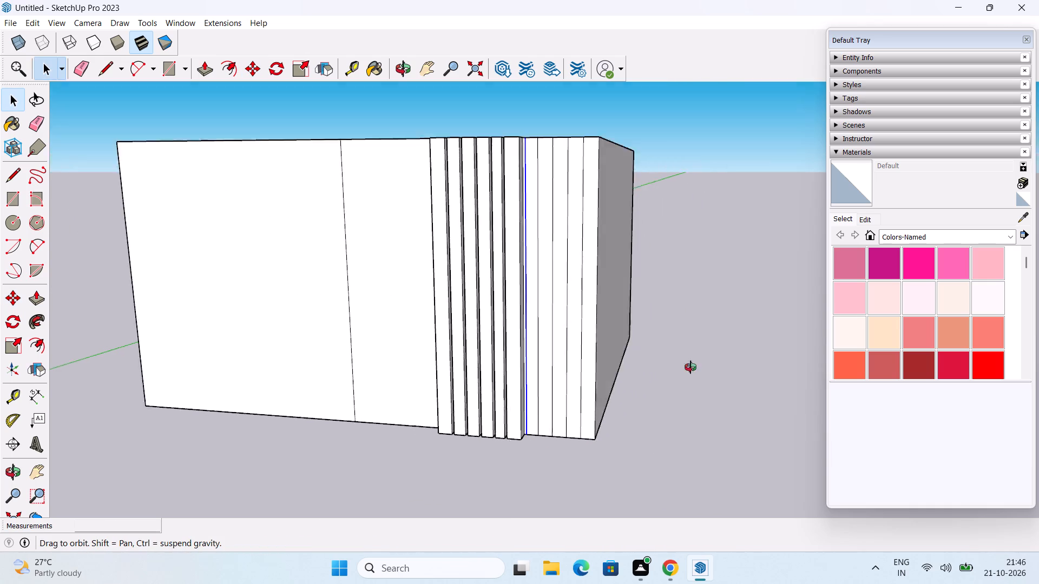
middle_drag(691, 367, 698, 395)
key(Escape)
scroll(648, 360, down, 1)
middle_drag(648, 360, 648, 362)
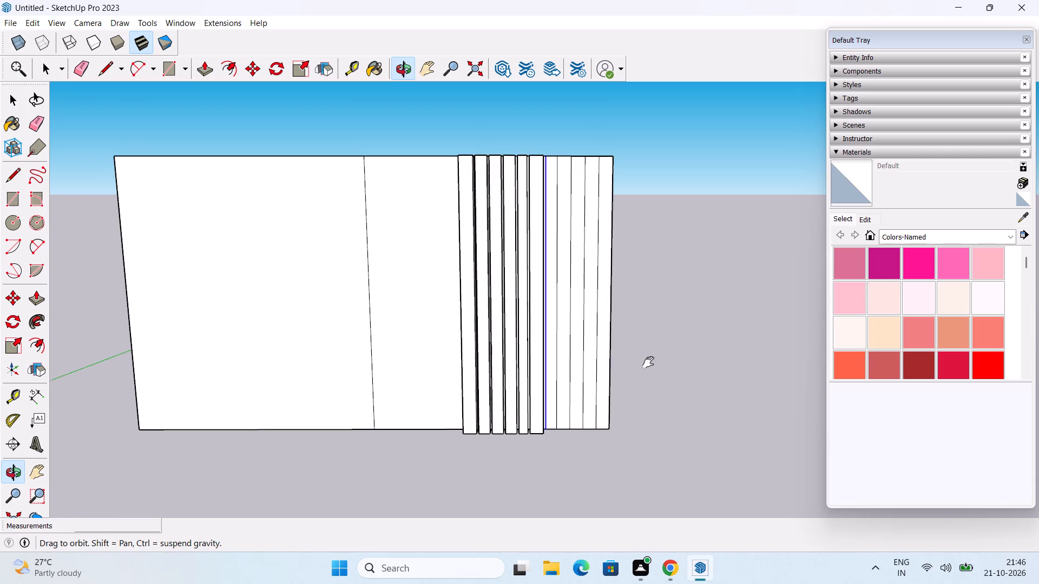
middle_drag(648, 362, 633, 403)
middle_click(630, 407)
click(648, 393)
scroll(579, 365, up, 2)
middle_drag(580, 363, 571, 369)
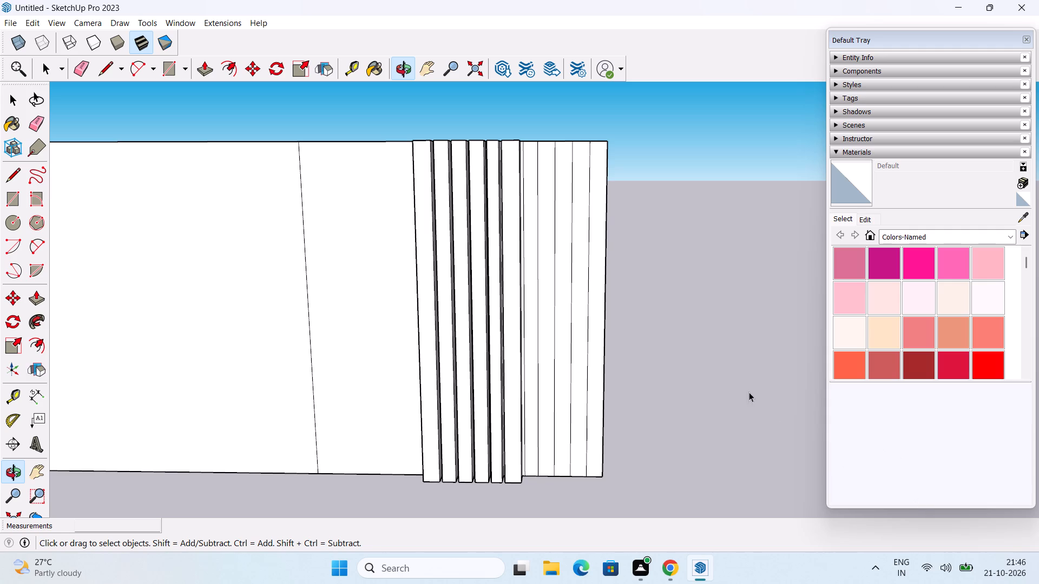
shift+middle_drag(749, 392, 640, 394)
middle_drag(640, 394, 591, 434)
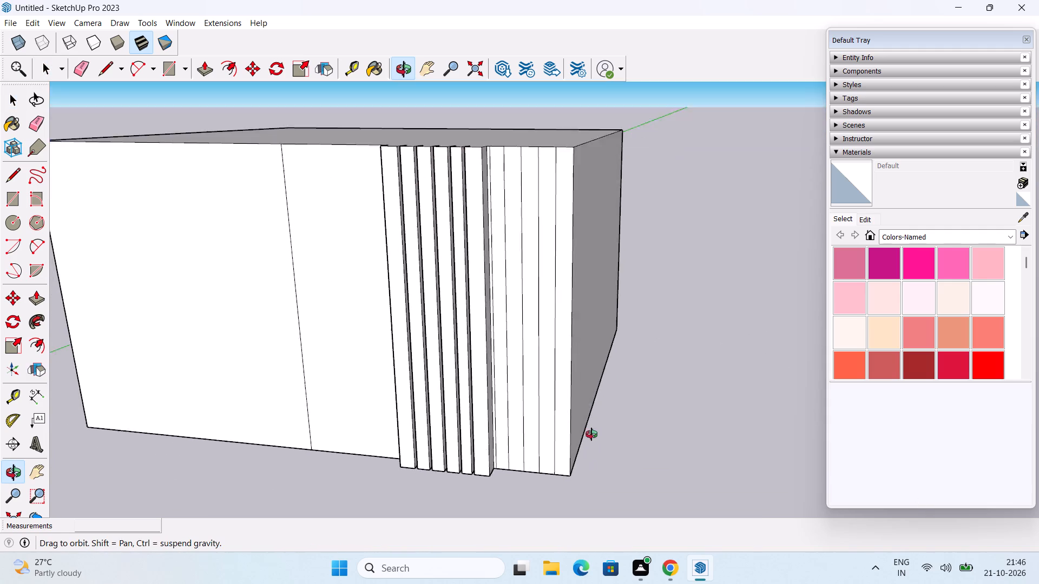
middle_drag(591, 434, 595, 407)
middle_drag(605, 376, 590, 404)
middle_drag(590, 403, 611, 361)
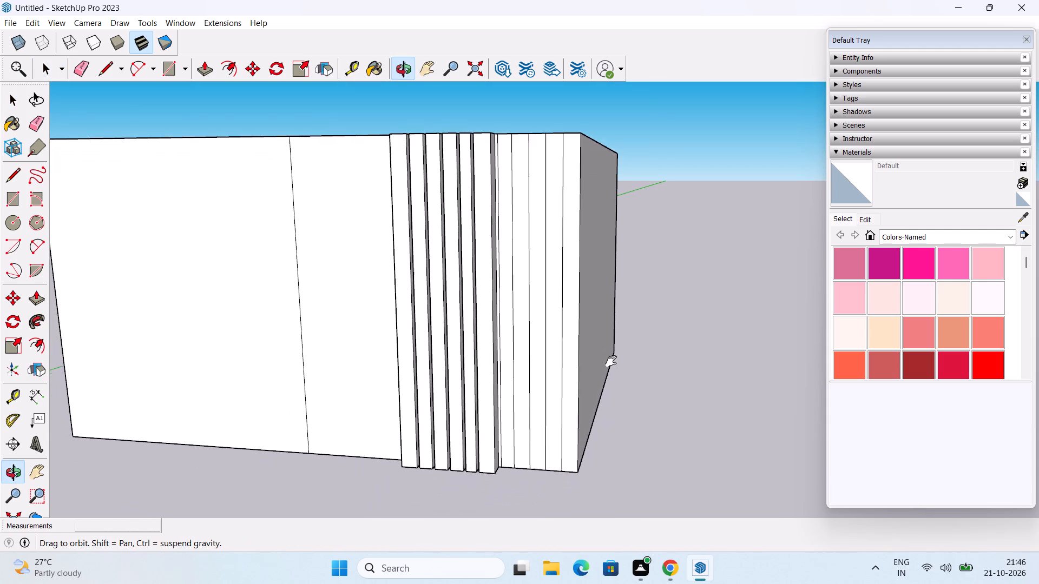
middle_drag(611, 361, 612, 361)
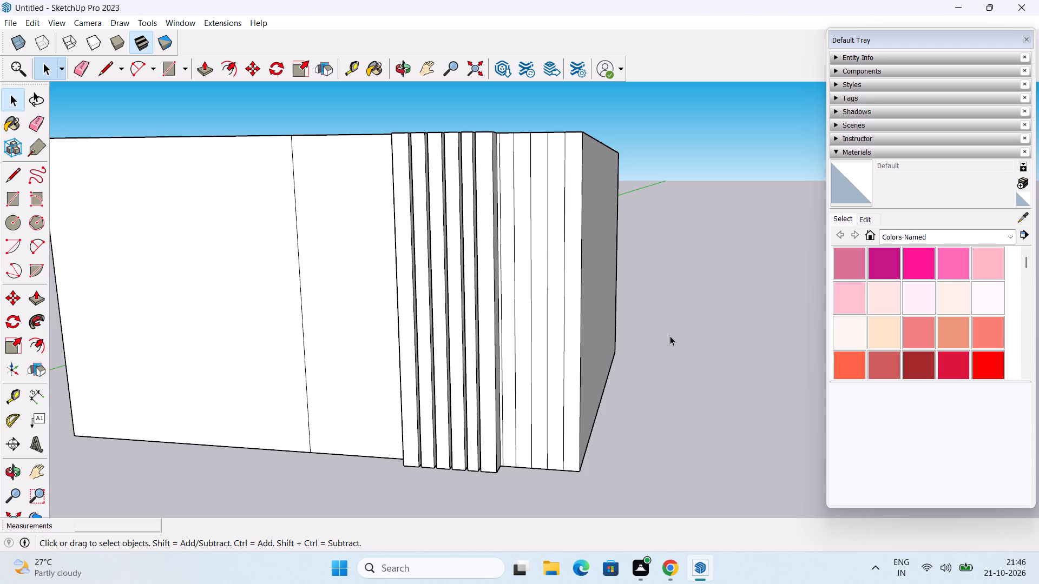
middle_drag(592, 354, 627, 391)
scroll(600, 367, up, 3)
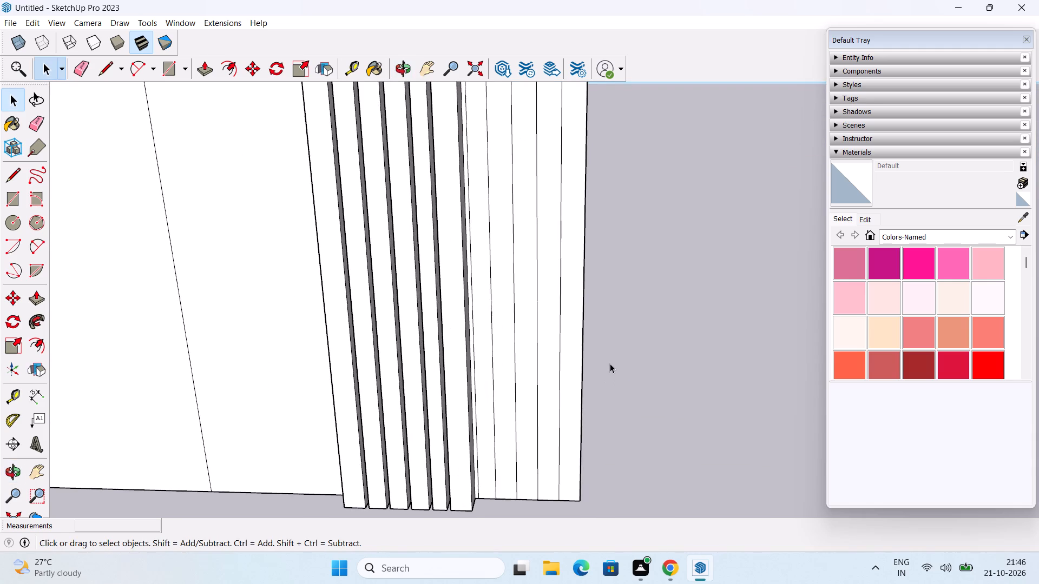
shift+middle_drag(610, 363, 596, 410)
scroll(601, 397, down, 1)
middle_drag(541, 388, 555, 401)
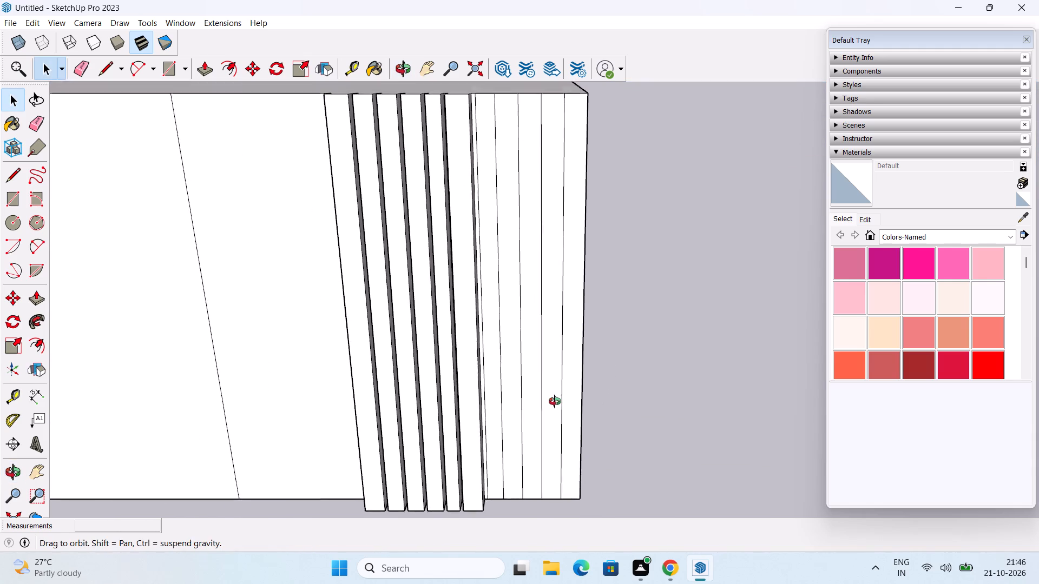
middle_drag(555, 401, 556, 413)
shift+middle_drag(557, 356, 556, 420)
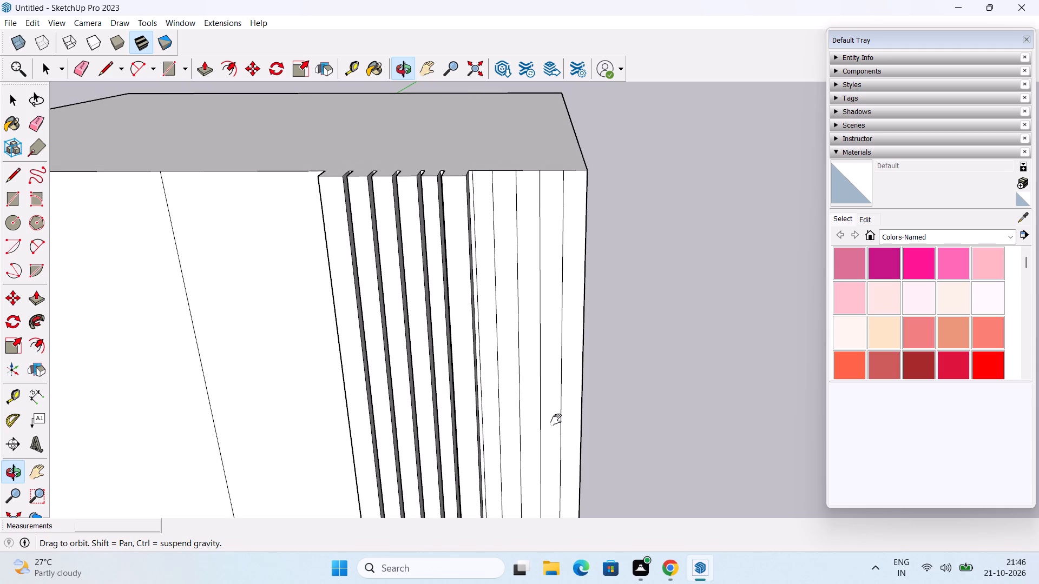
shift+middle_drag(556, 420, 547, 406)
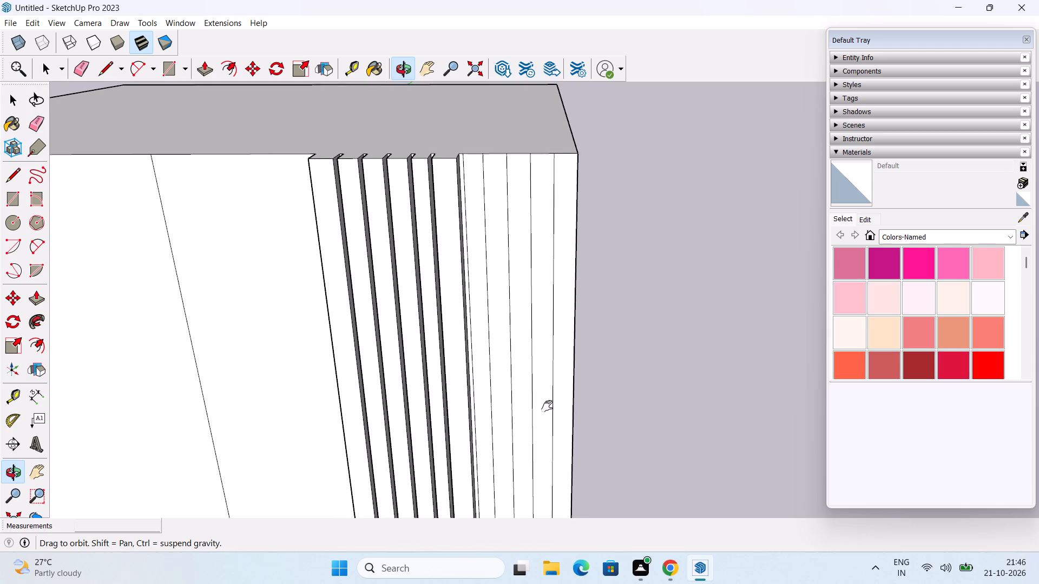
shift+middle_drag(547, 406, 544, 414)
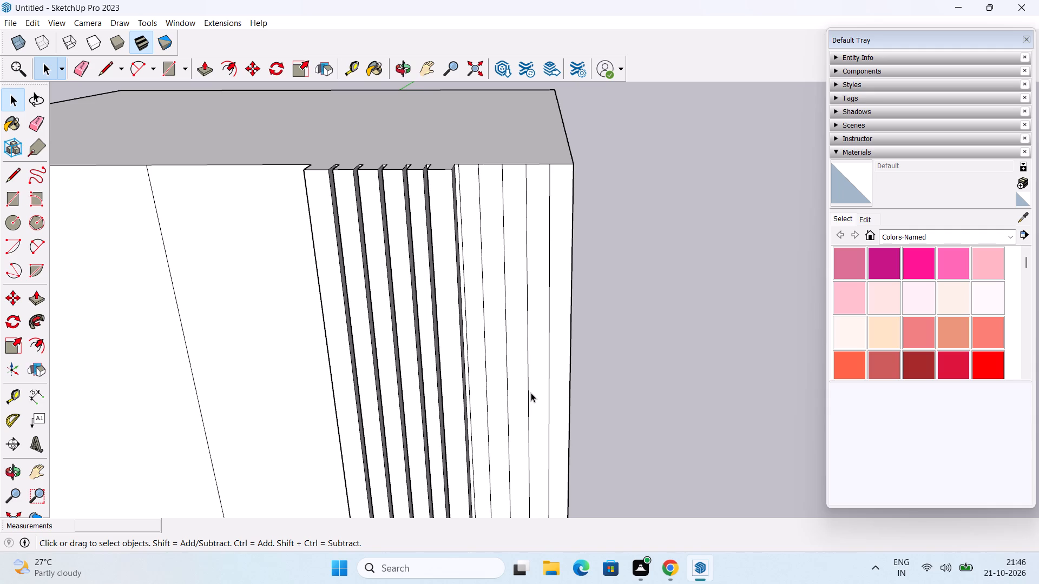
Copy the vertical line nearest the front face's right corner 2" left along the top edge to mark a gap.
middle_drag(573, 434, 544, 419)
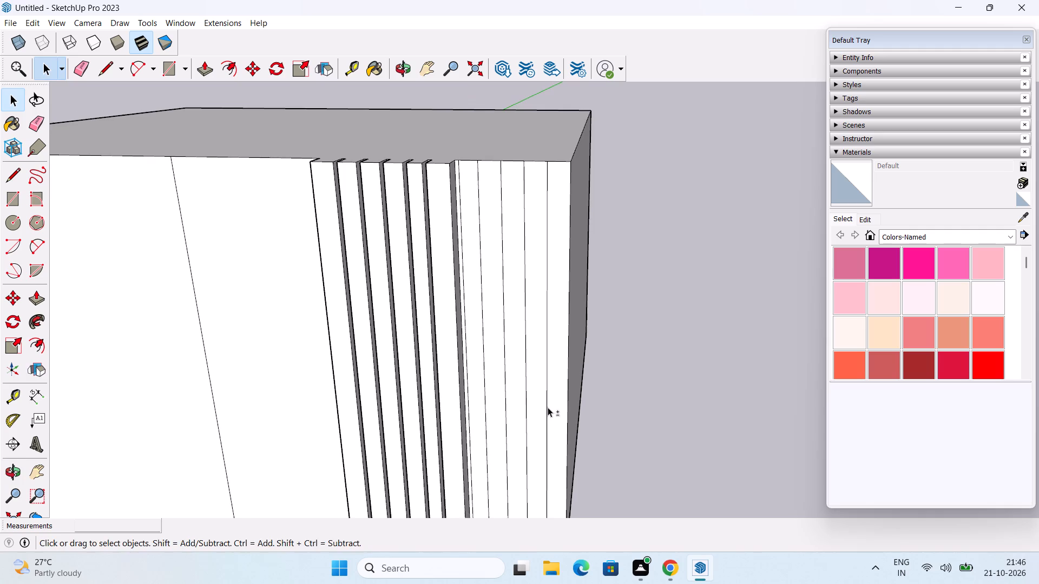
shift+middle_drag(548, 407, 532, 454)
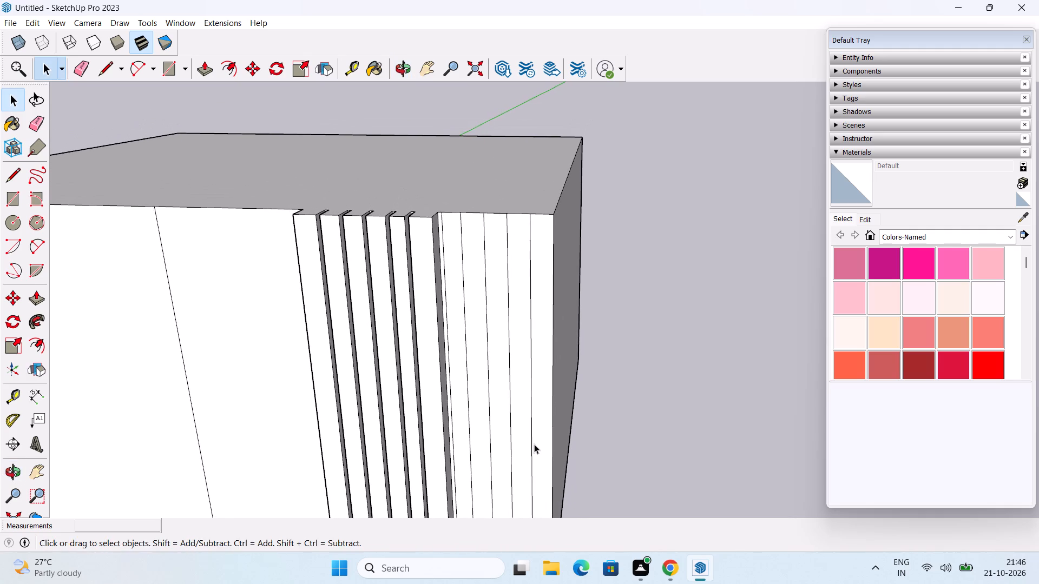
middle_drag(534, 444, 540, 426)
middle_drag(511, 318, 518, 336)
scroll(532, 337, up, 2)
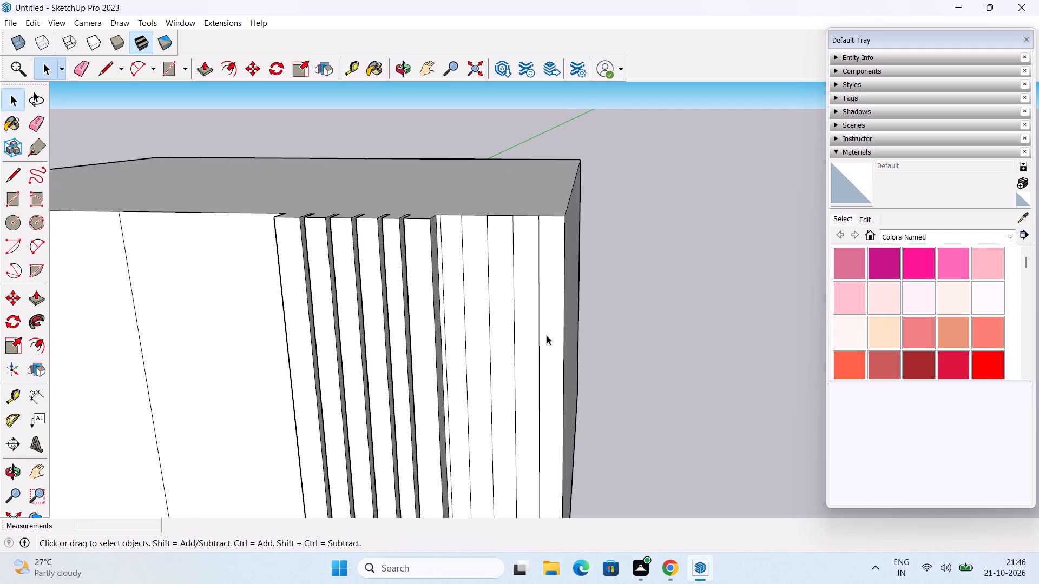
click(539, 339)
middle_drag(535, 410, 547, 382)
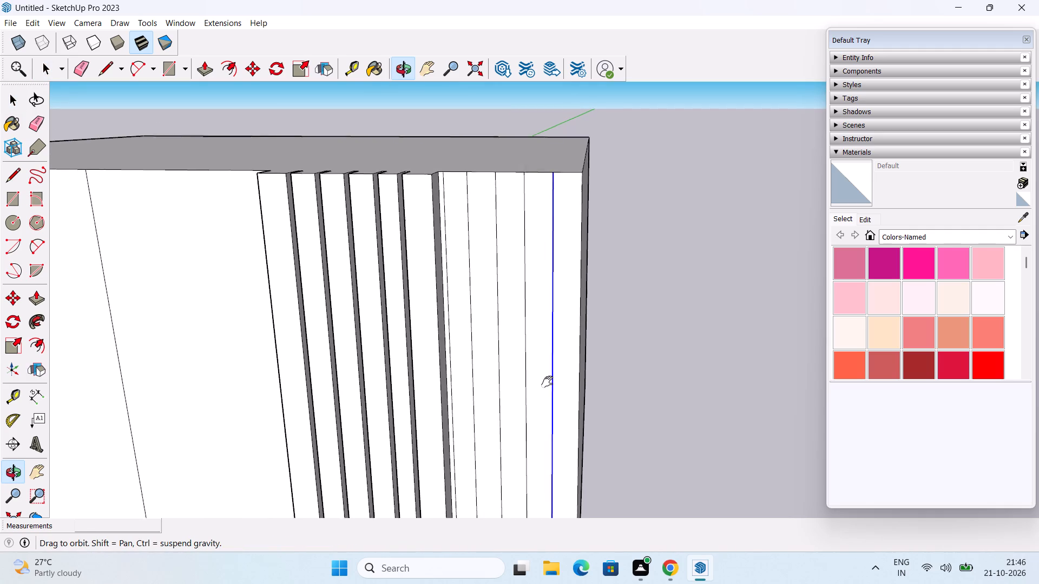
middle_drag(547, 382, 549, 409)
key(m)
scroll(530, 231, up, 4)
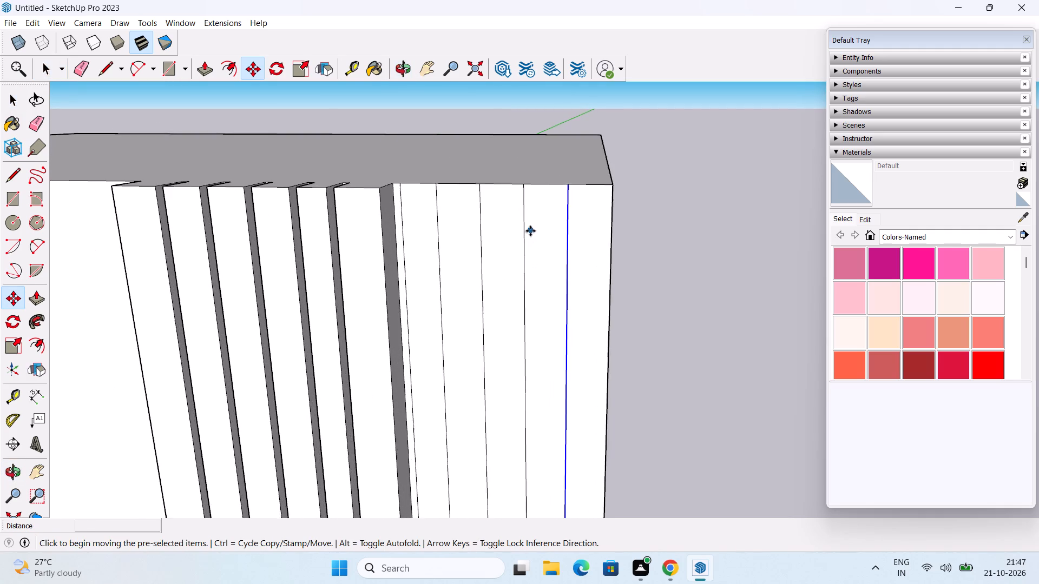
middle_drag(530, 231, 531, 287)
click(570, 187)
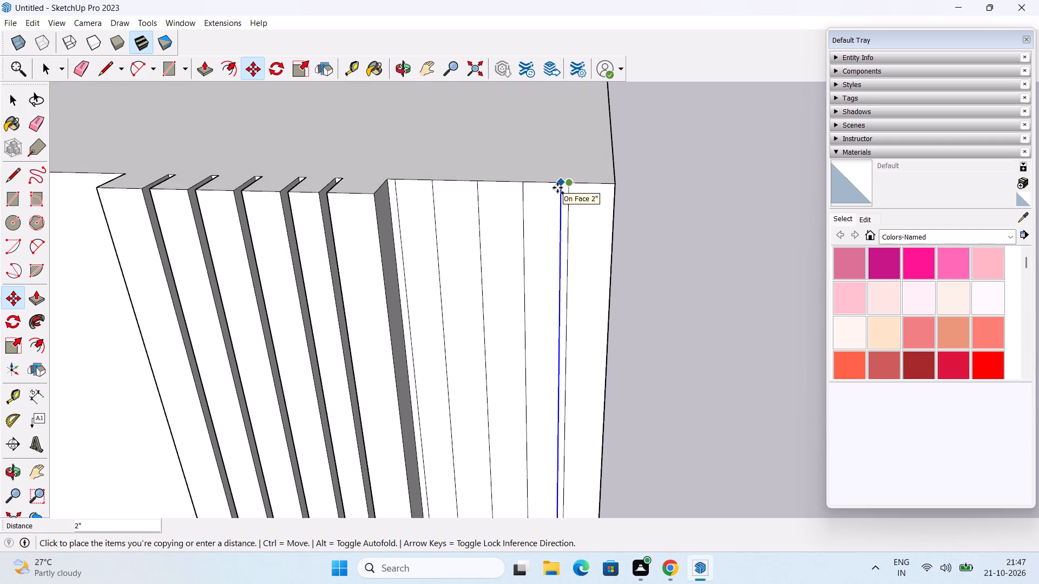
click(557, 188)
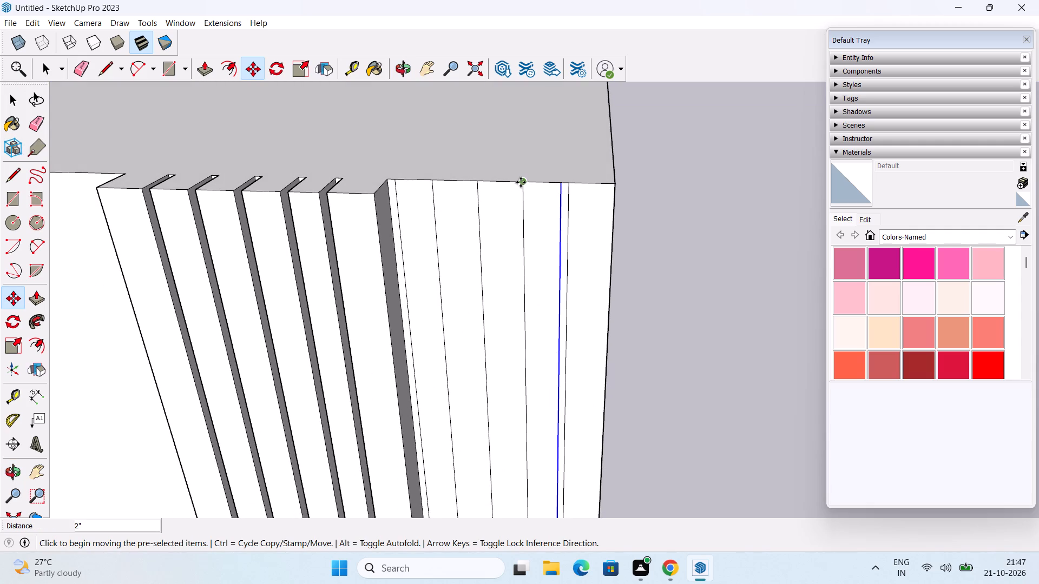
click(521, 182)
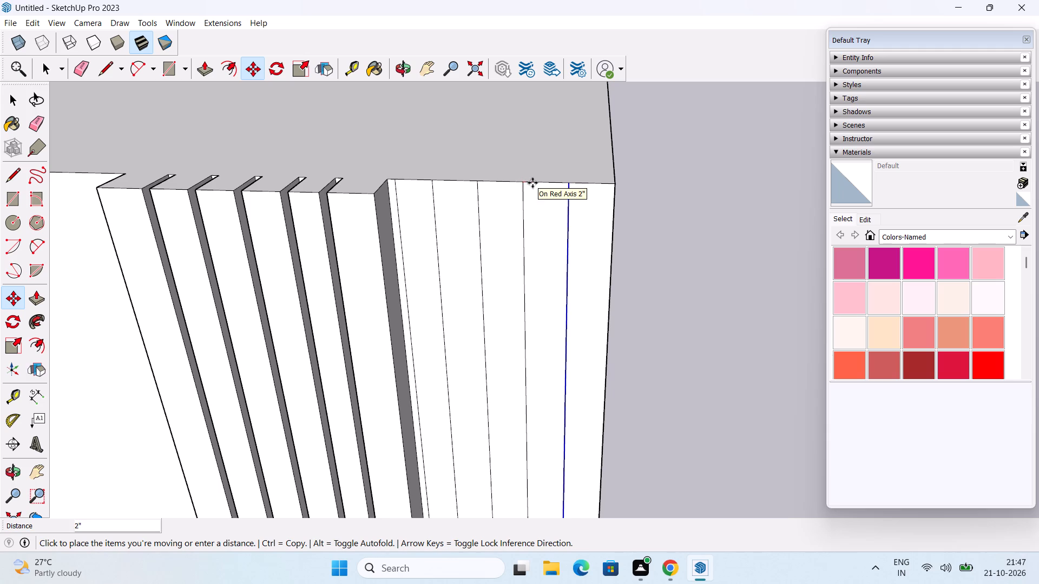
key(Escape)
key(space)
Copy the second vertical dividing line from the right corner 2" left along the top edge to mark another gap.
click(522, 222)
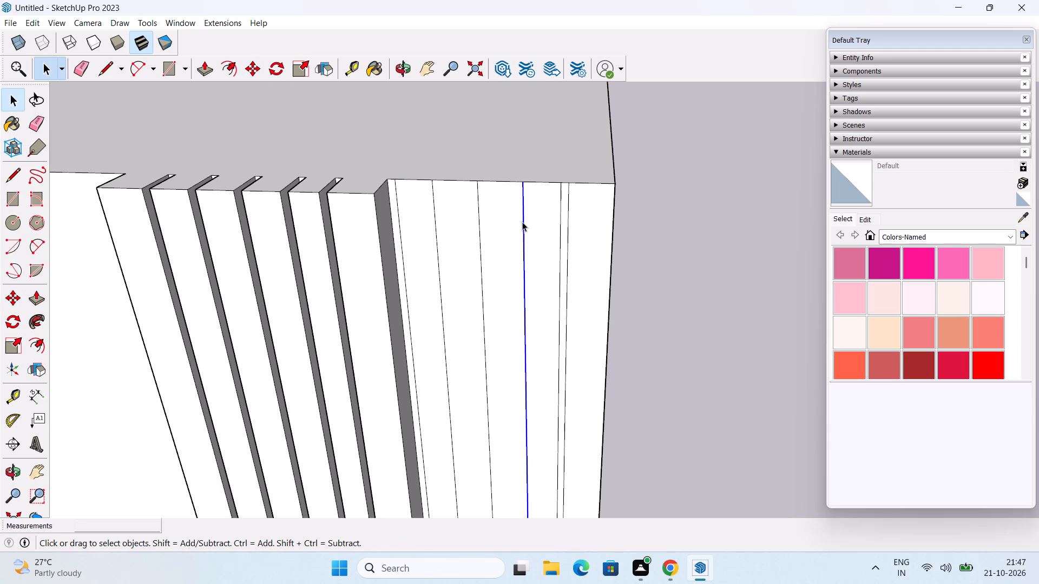
key(m)
click(523, 184)
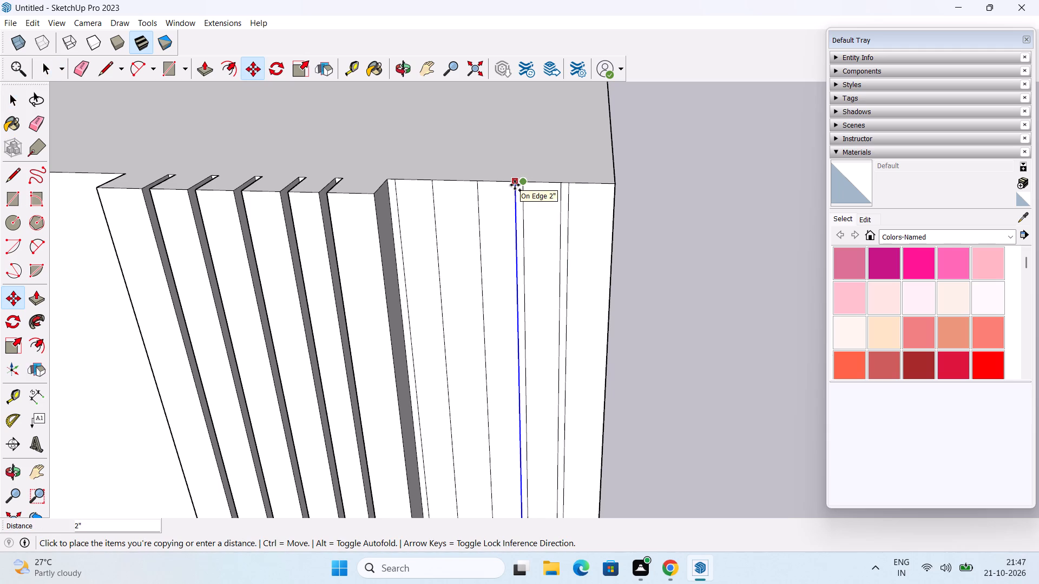
click(515, 185)
key(space)
Draw a 20' vertical line down the middle of the second flat strip from the front face's right corner, from top edge to bottom edge.
middle_drag(535, 315, 542, 236)
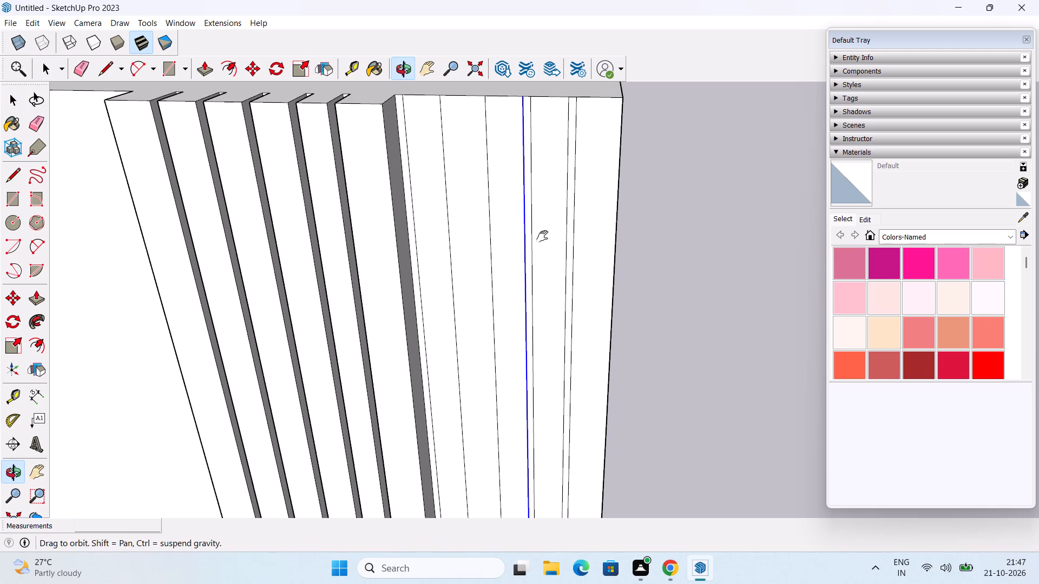
middle_drag(542, 236, 542, 244)
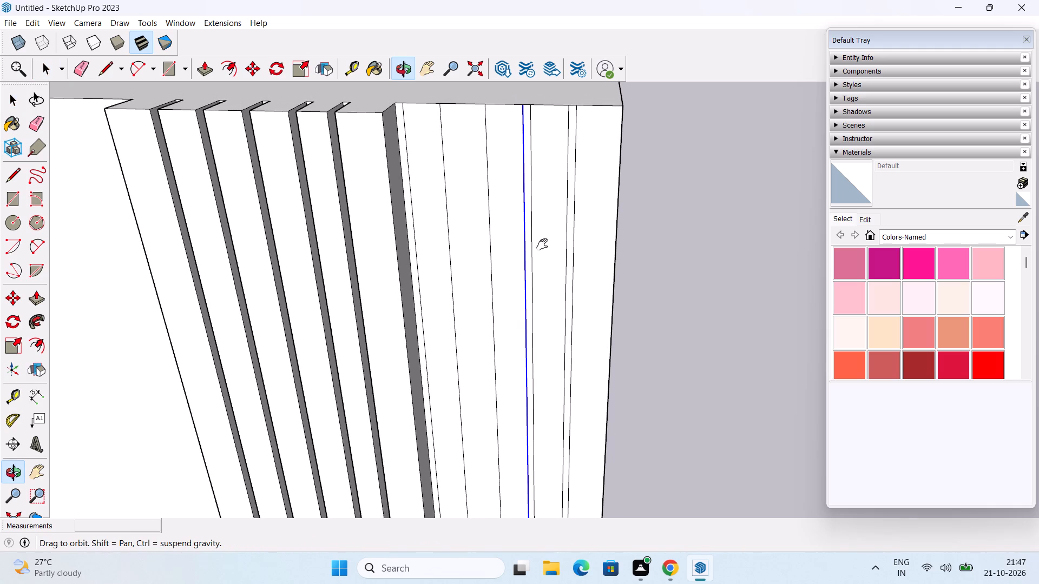
middle_drag(542, 244, 539, 247)
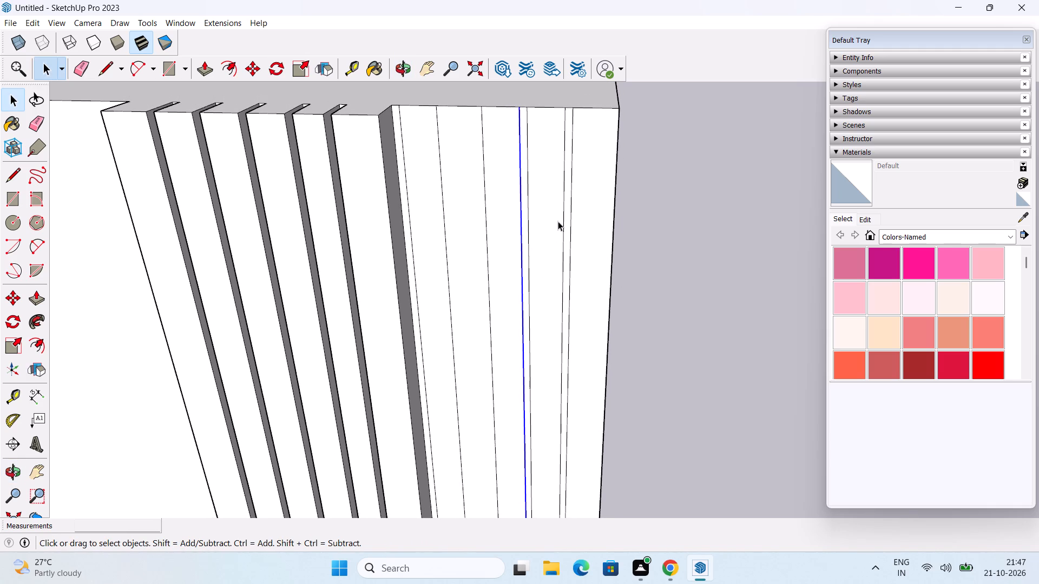
key(l)
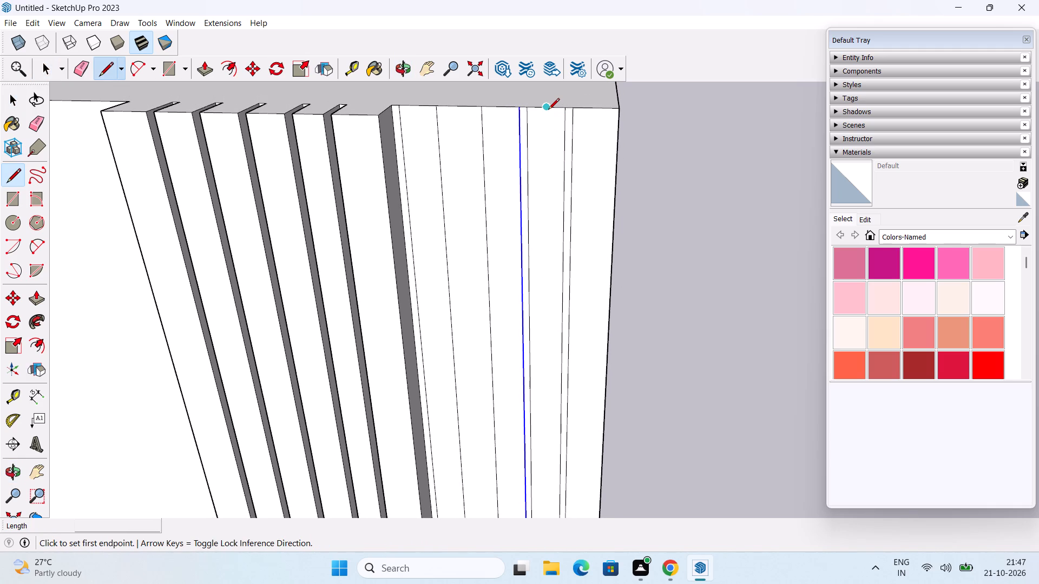
drag(547, 110, 547, 131)
scroll(557, 303, down, 2)
middle_drag(557, 304, 583, 190)
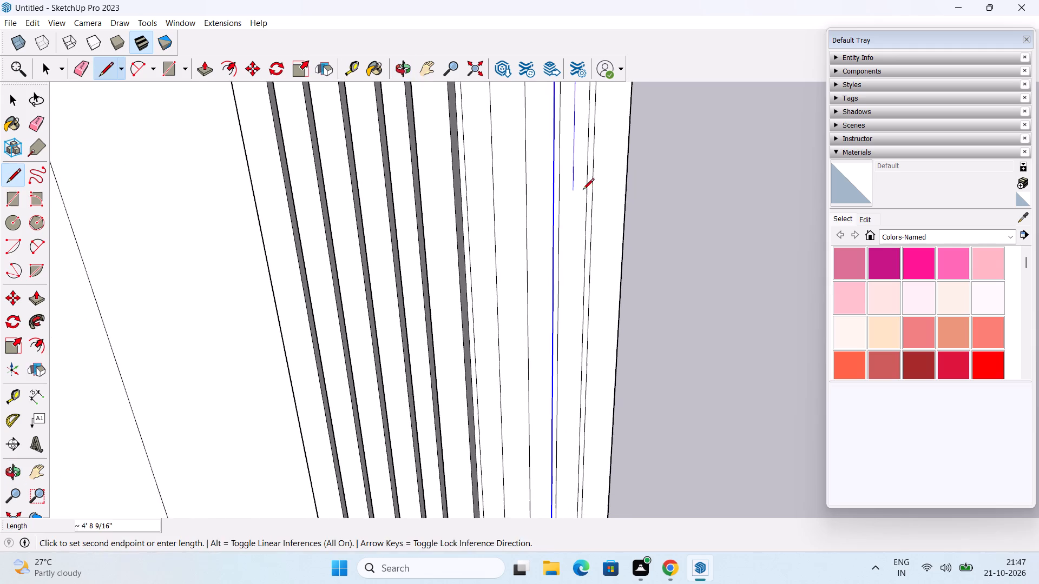
scroll(577, 232, down, 2)
middle_drag(574, 301, 583, 189)
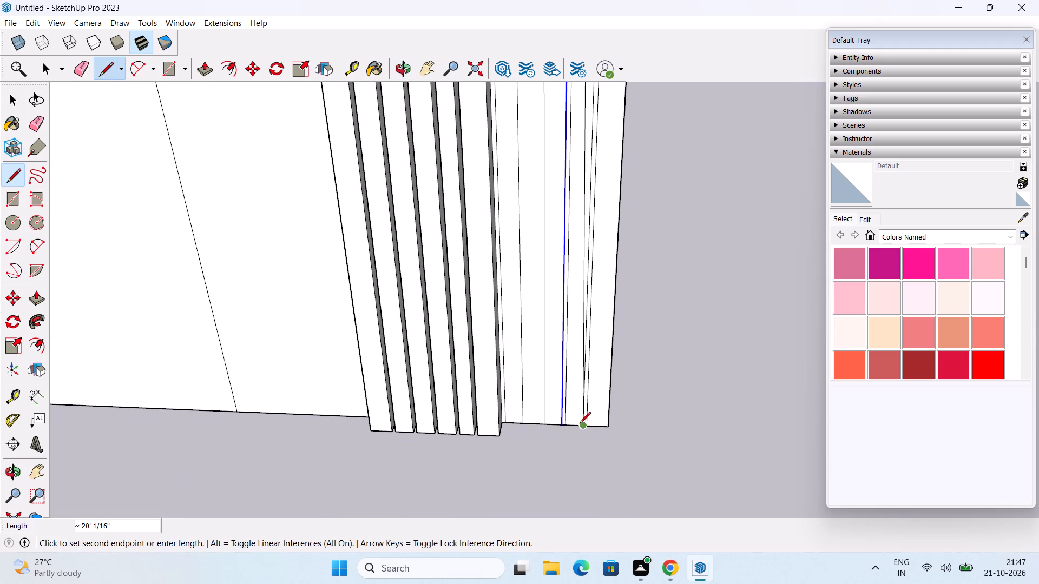
scroll(574, 427, up, 3)
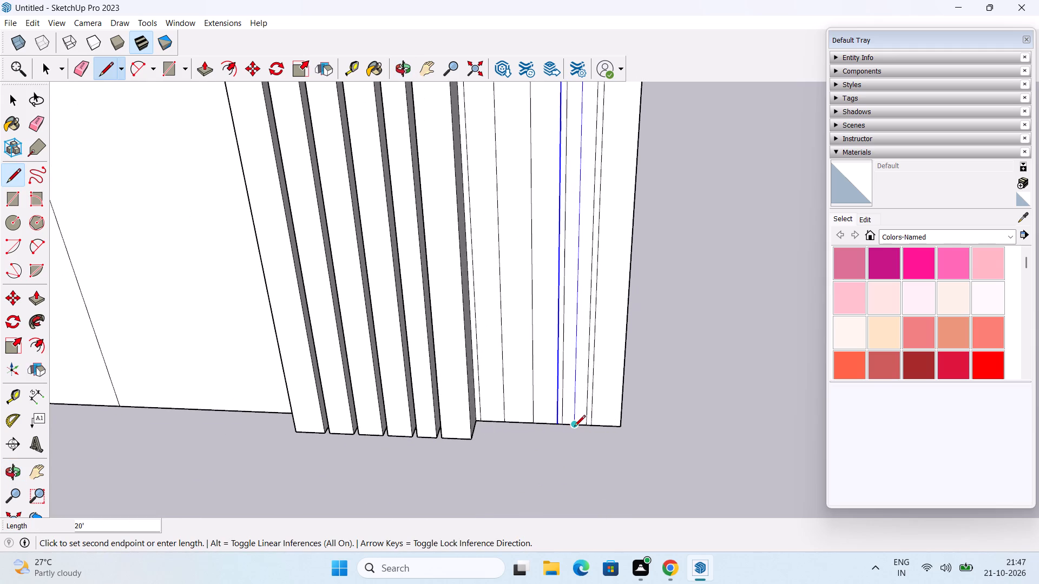
click(574, 427)
key(space)
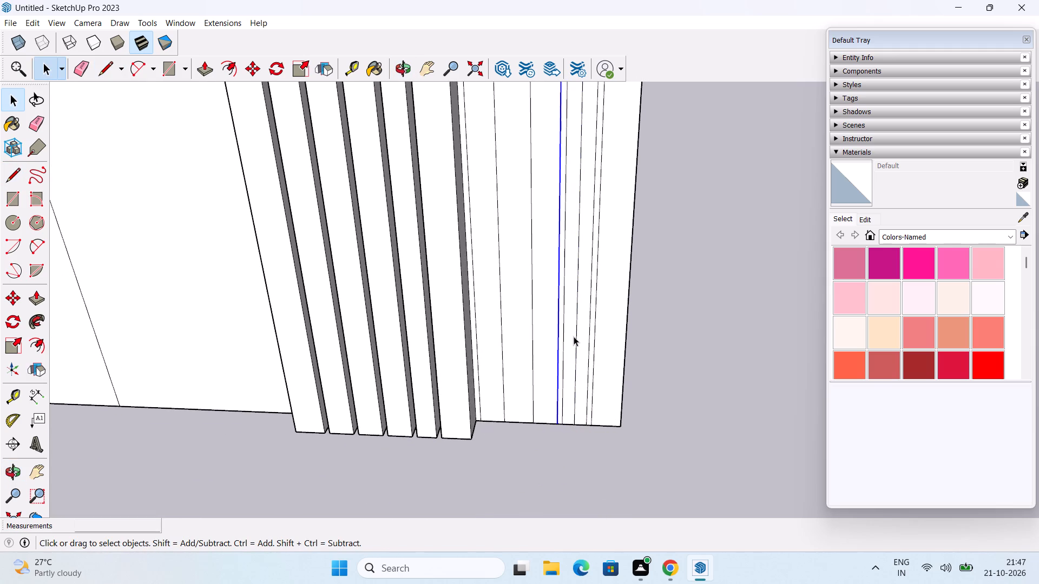
Copy the new vertical midline 1" towards the front face's right corner, along the bottom edge.
click(575, 356)
scroll(576, 376, up, 4)
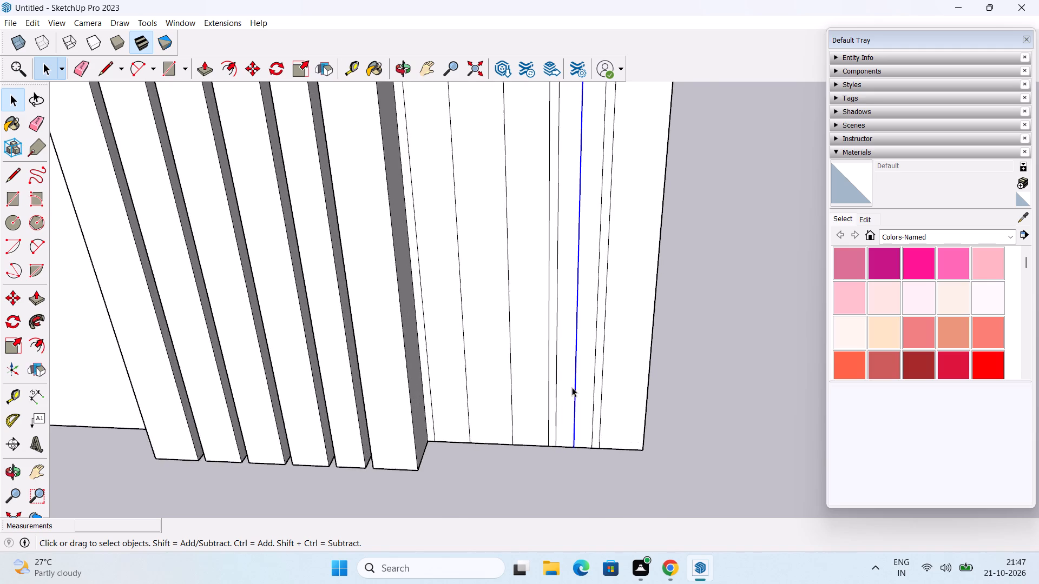
scroll(572, 387, up, 3)
middle_drag(594, 391, 586, 382)
scroll(554, 427, up, 3)
key(m)
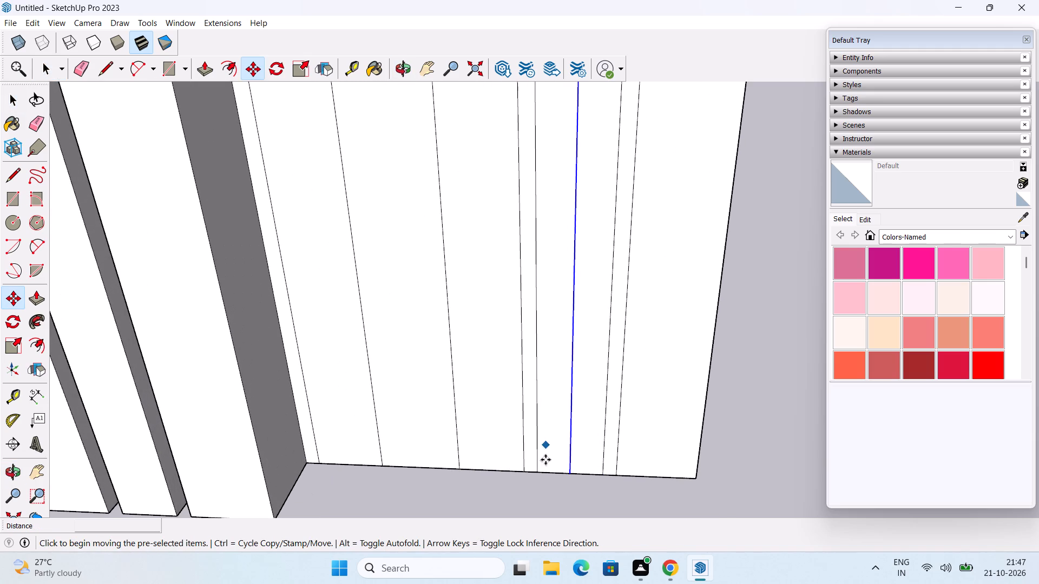
scroll(547, 476, up, 3)
click(578, 474)
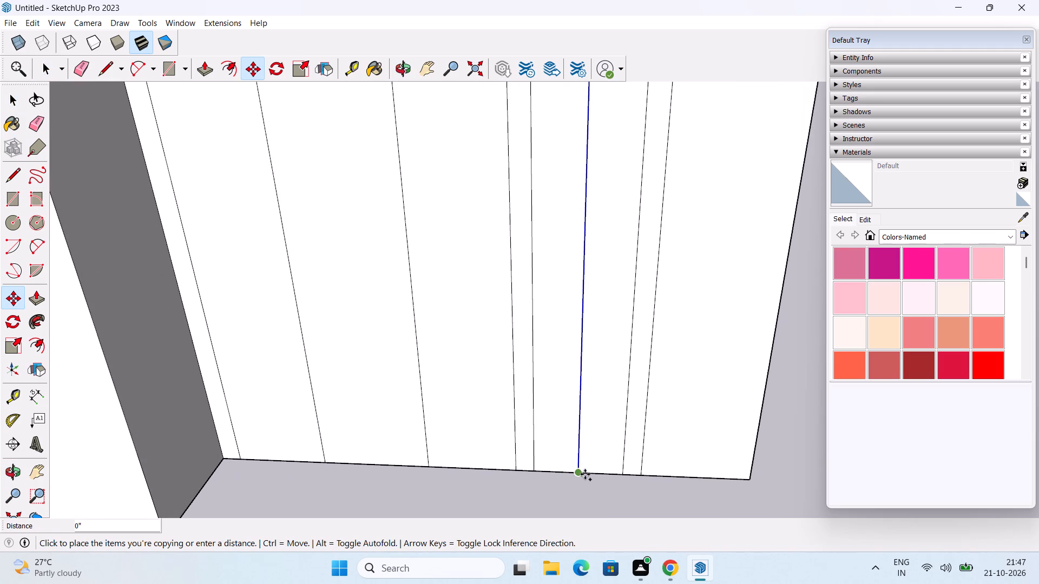
text(1")
key(Return)
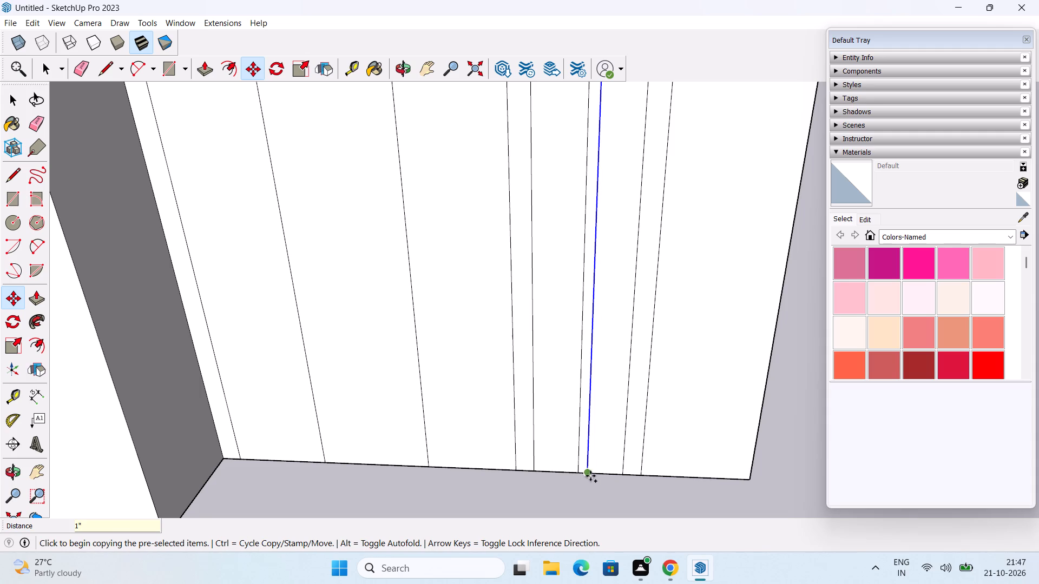
Copy that offset line 2" back along the bottom edge, past the midline, to mark the gap's other side.
click(590, 474)
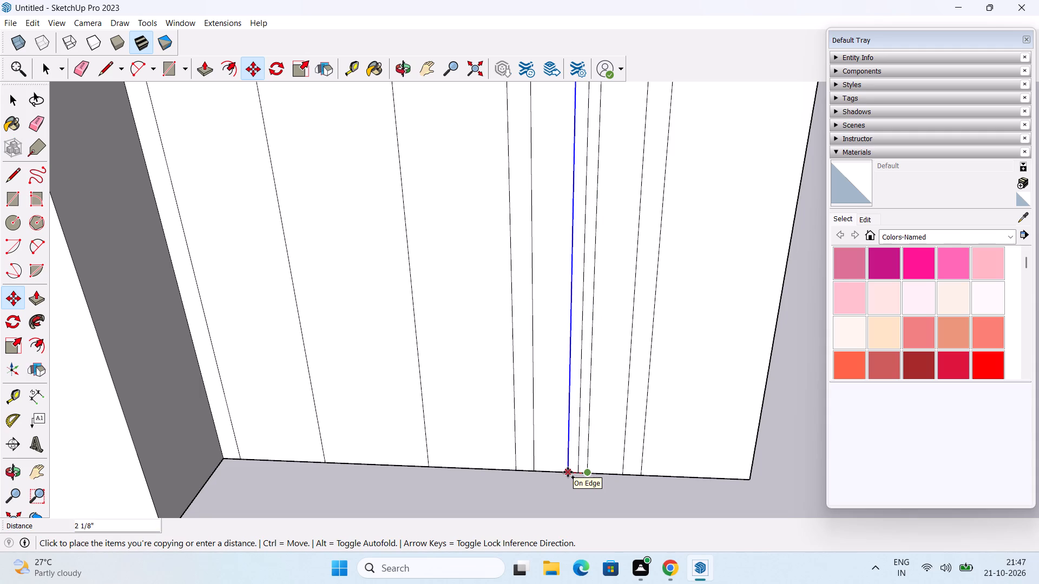
text(2")
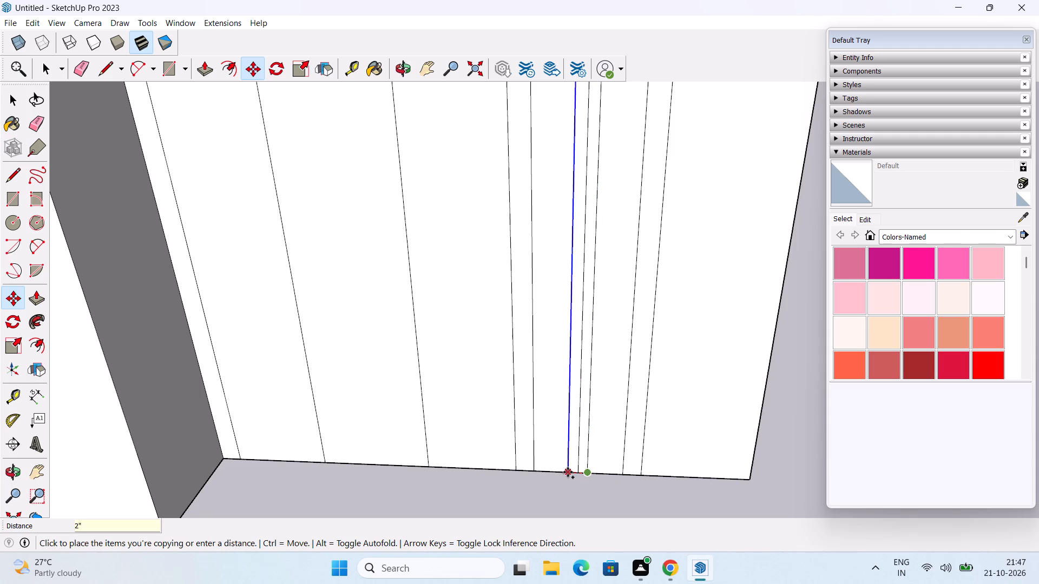
key(Return)
Delete the vertical midline between the two new gap lines.
key(space)
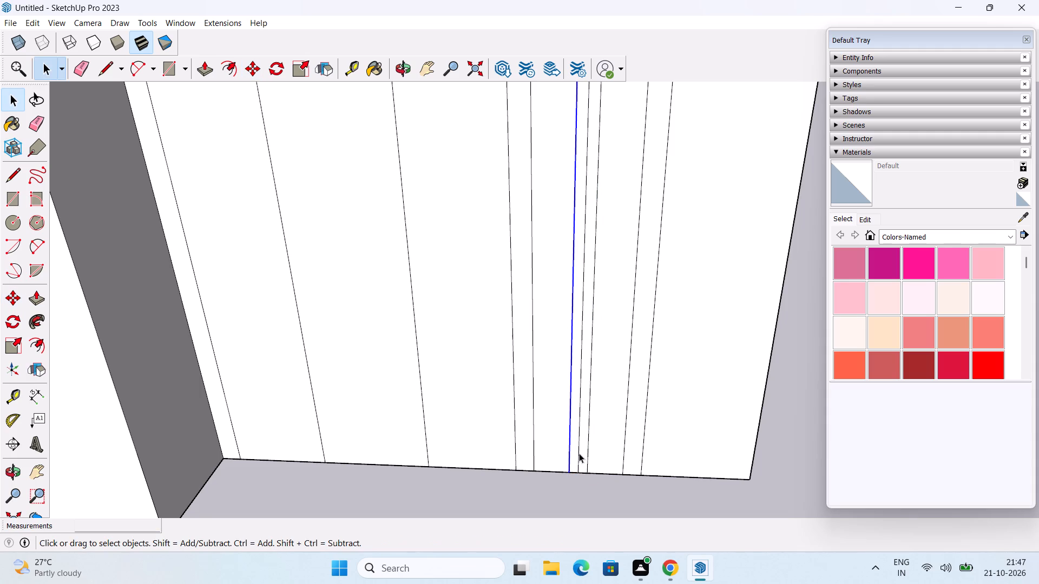
click(579, 453)
key(Delete)
Raise the corner strip and the two narrow strips beside it by 1' with Push/Pull, leaving the 2" gaps between them flat.
scroll(579, 453, down, 12)
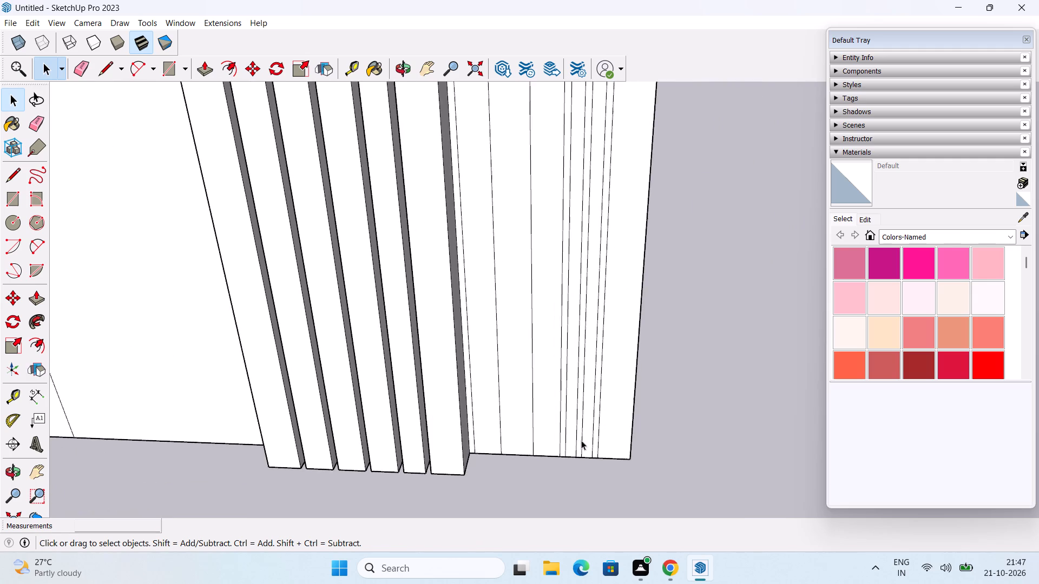
scroll(581, 440, down, 4)
scroll(591, 362, down, 3)
middle_drag(592, 249, 558, 417)
middle_drag(558, 417, 572, 377)
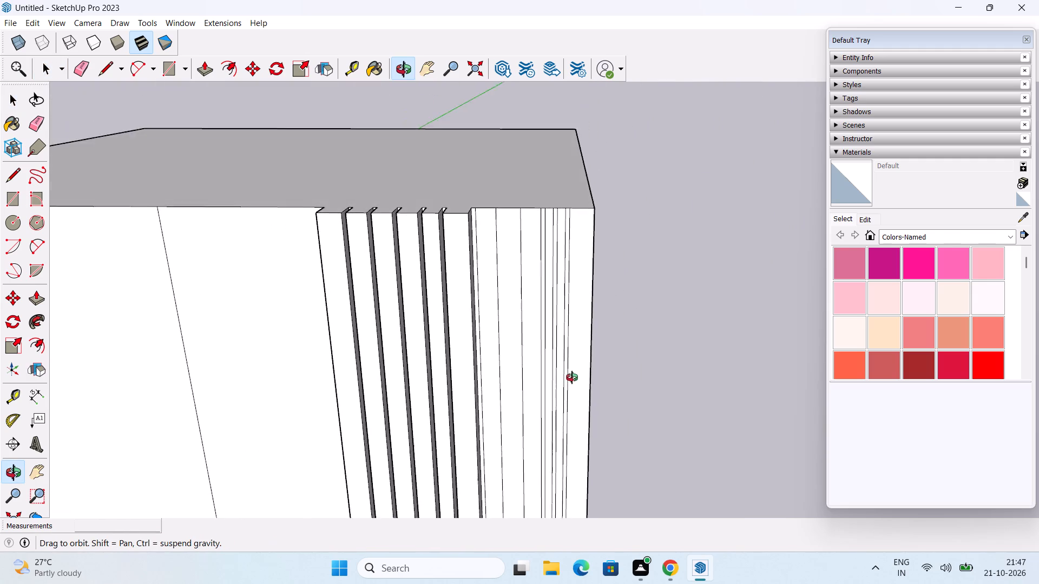
middle_drag(572, 377, 528, 438)
middle_drag(538, 408, 544, 437)
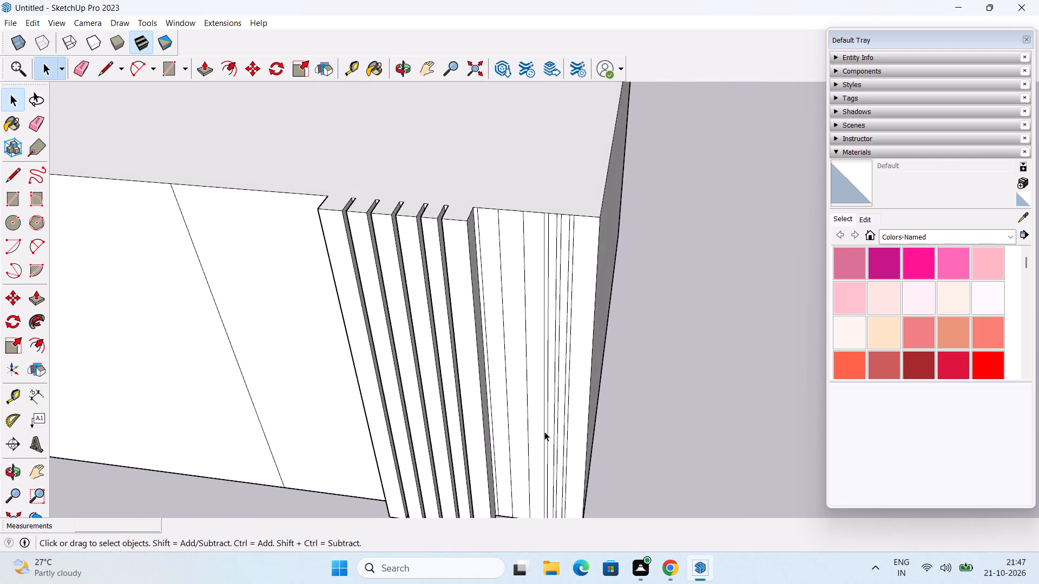
middle_drag(551, 434, 543, 428)
key(p)
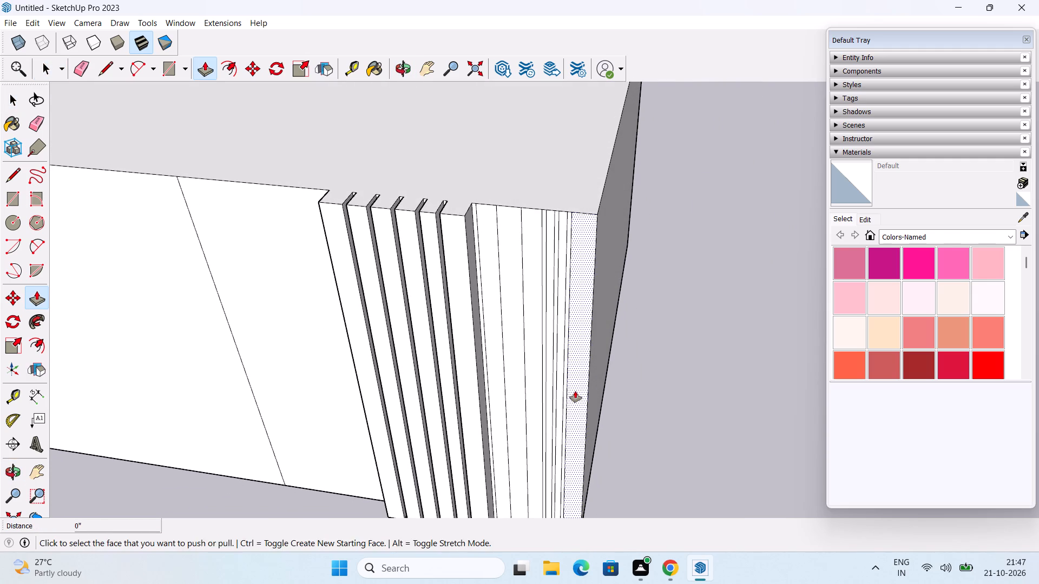
double_click(576, 386)
middle_drag(568, 385, 632, 537)
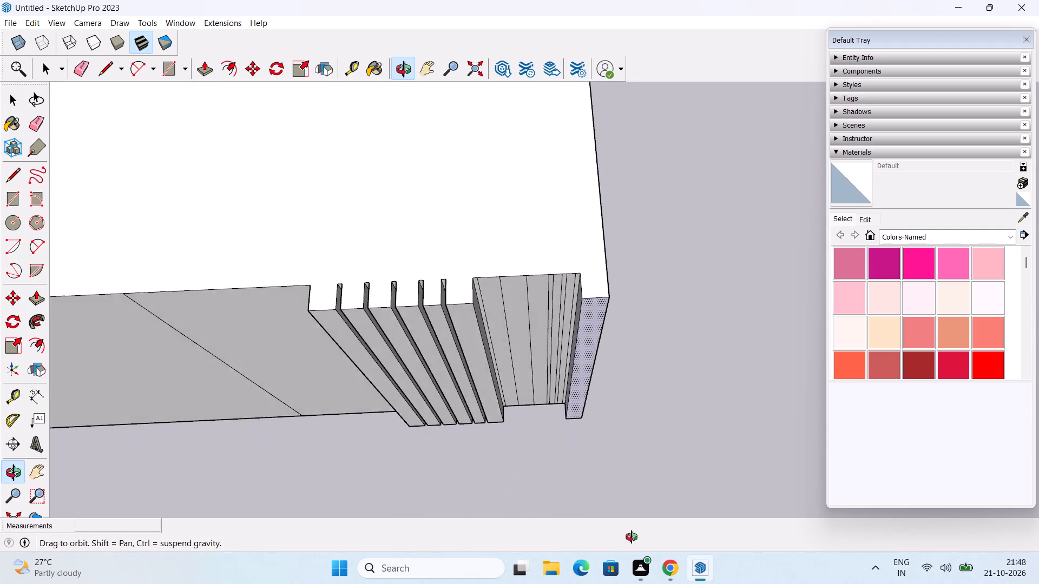
middle_drag(632, 537, 625, 520)
scroll(534, 316, up, 6)
double_click(588, 301)
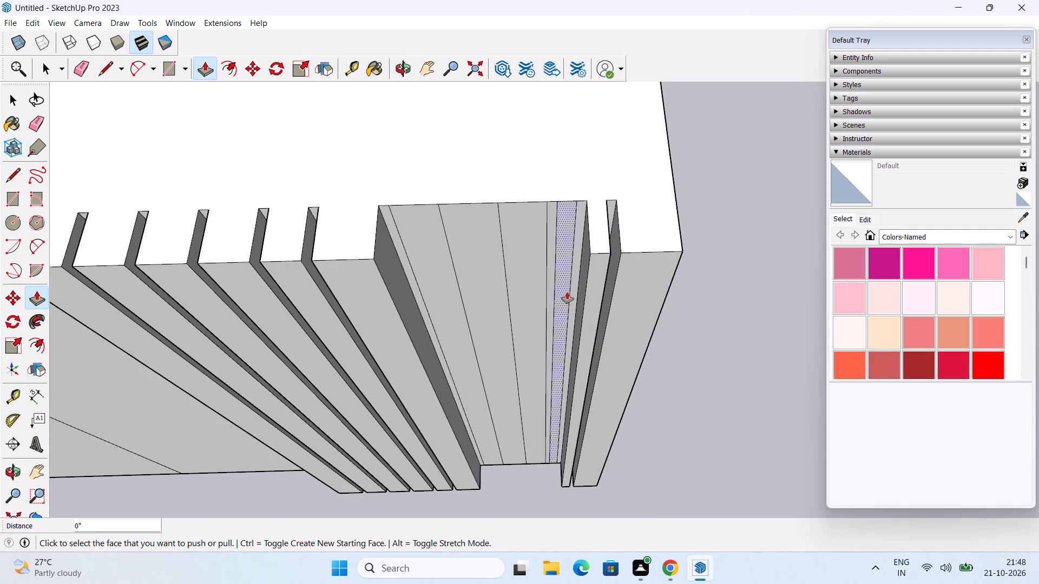
middle_drag(567, 292, 573, 325)
double_click(567, 296)
middle_drag(559, 309, 569, 288)
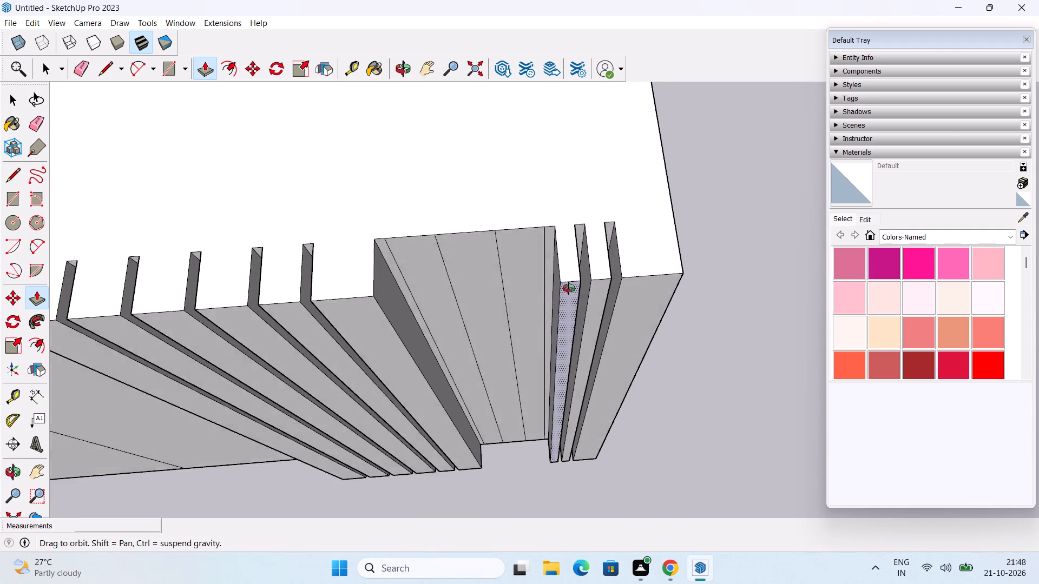
middle_drag(569, 288, 571, 278)
middle_drag(561, 292, 577, 267)
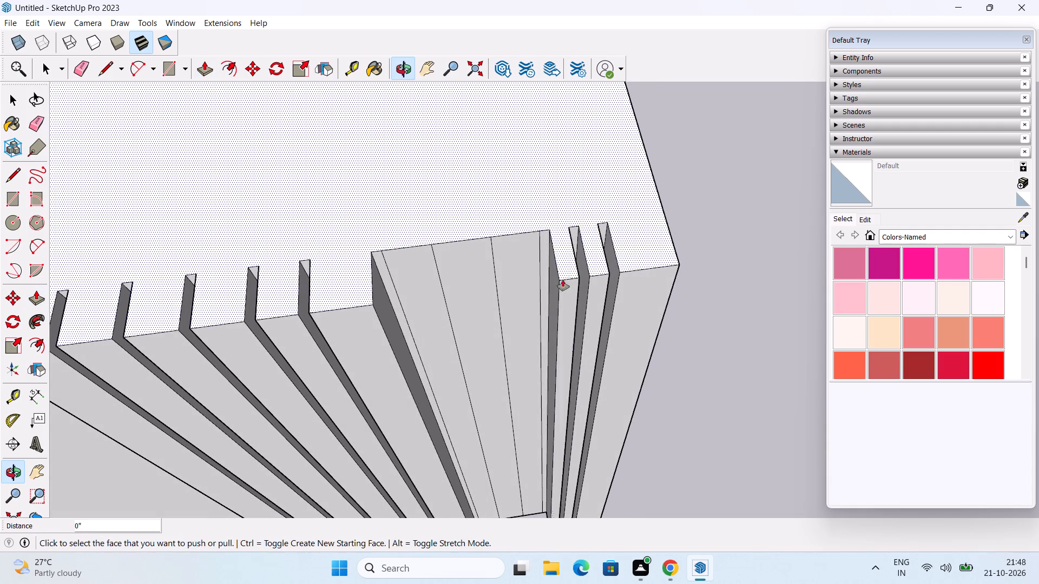
middle_drag(509, 355, 453, 270)
scroll(453, 273, down, 3)
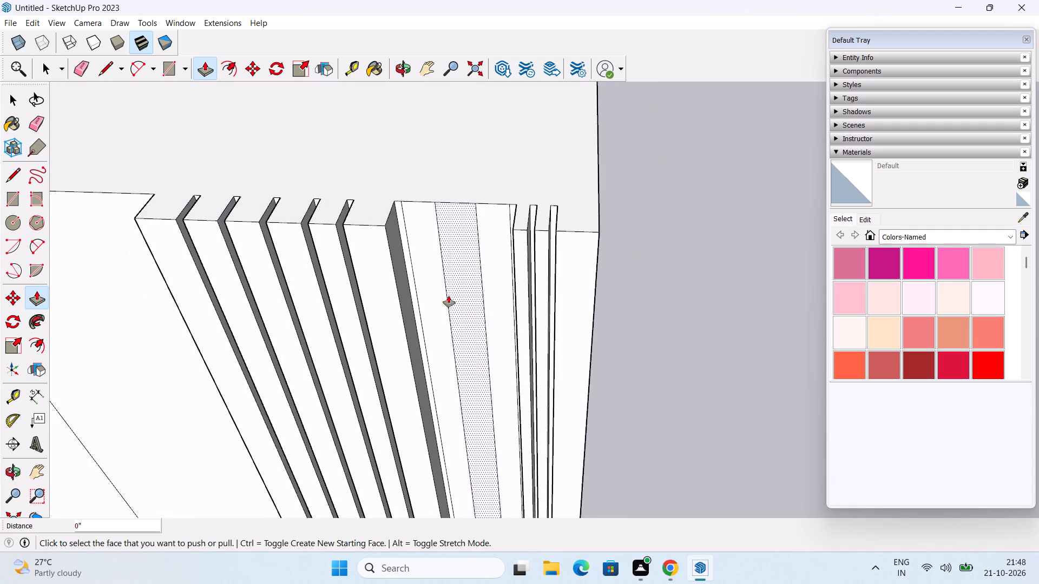
scroll(449, 296, down, 3)
key(space)
Copy the first dividing line beyond the sixth raised strip's gap 2" left along the top edge to mark another gap.
middle_drag(457, 351, 491, 310)
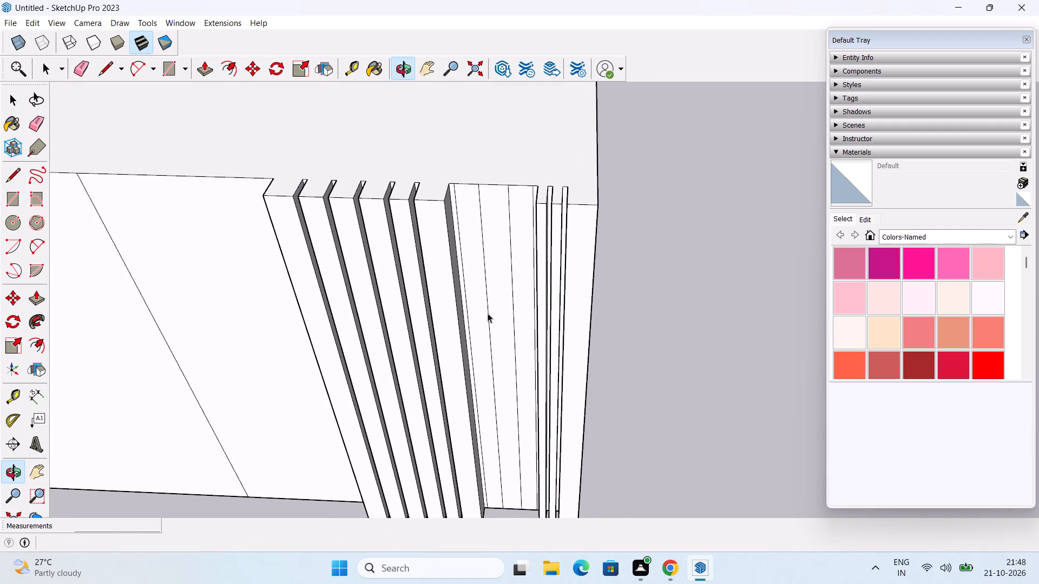
middle_drag(488, 313, 533, 233)
scroll(503, 257, up, 2)
click(488, 220)
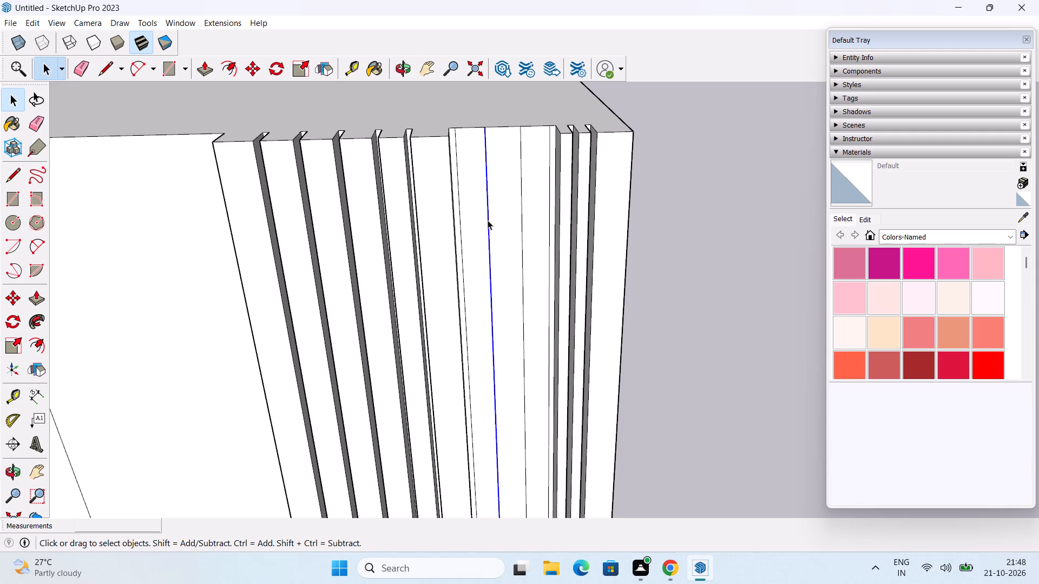
middle_drag(489, 214, 488, 263)
middle_drag(488, 257, 488, 270)
scroll(478, 197, up, 4)
key(m)
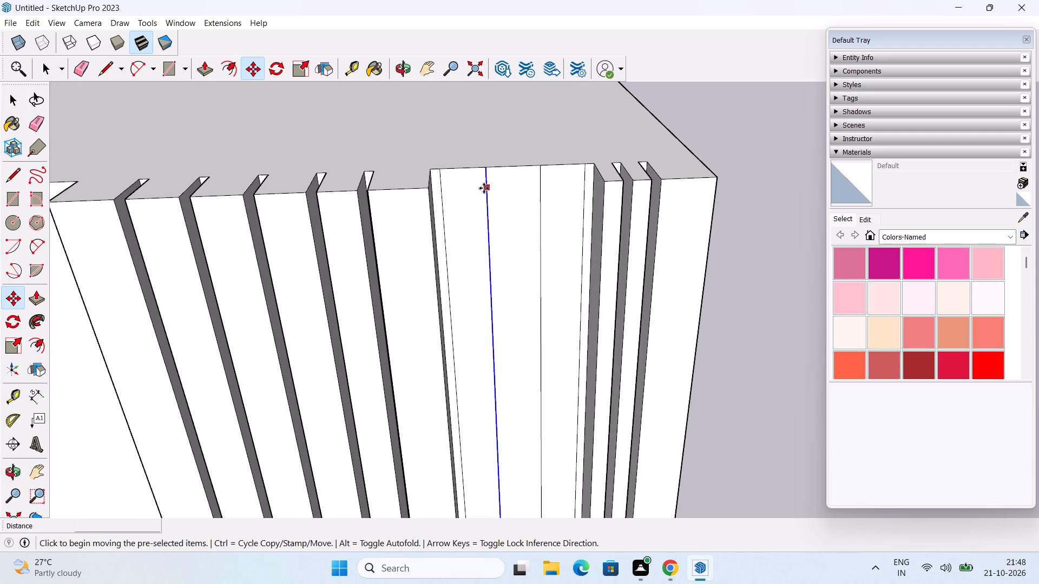
click(485, 169)
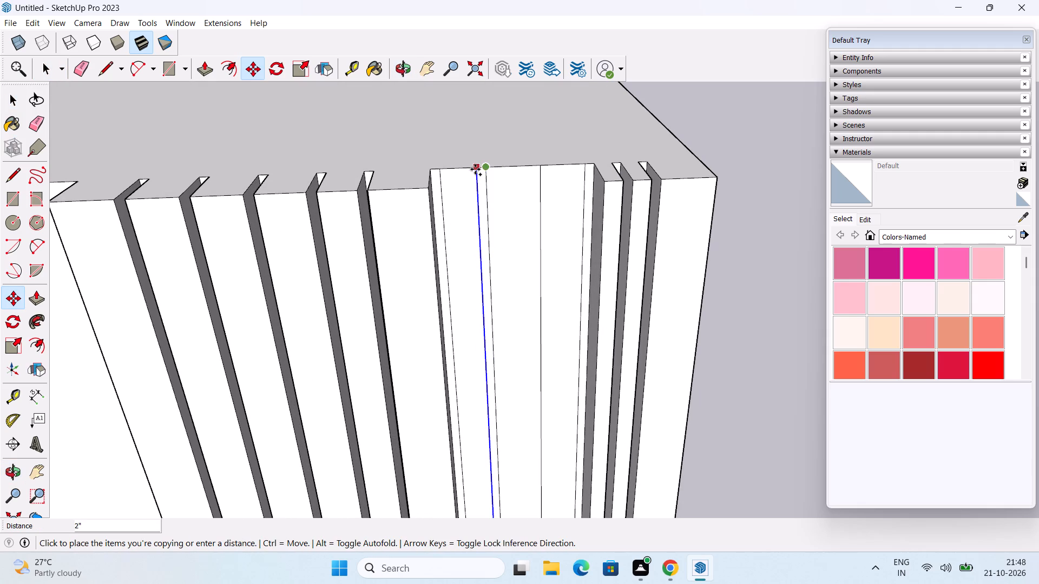
click(475, 169)
key(space)
Raise the flat strip next to the sixth raised strip's gap by 1' with Push/Pull.
scroll(482, 207, down, 4)
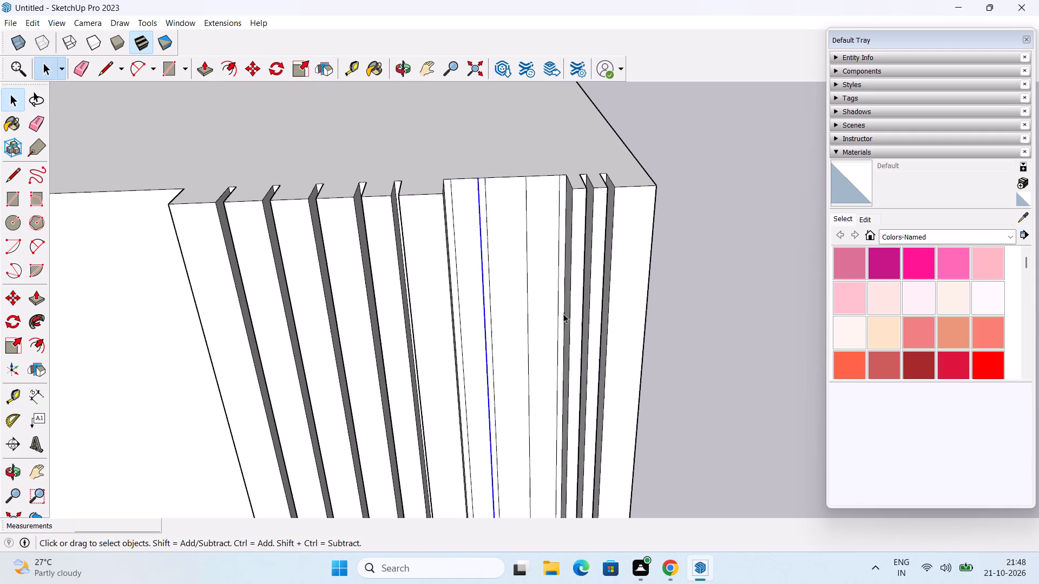
key(p)
double_click(475, 269)
scroll(475, 269, down, 3)
middle_drag(475, 277, 477, 293)
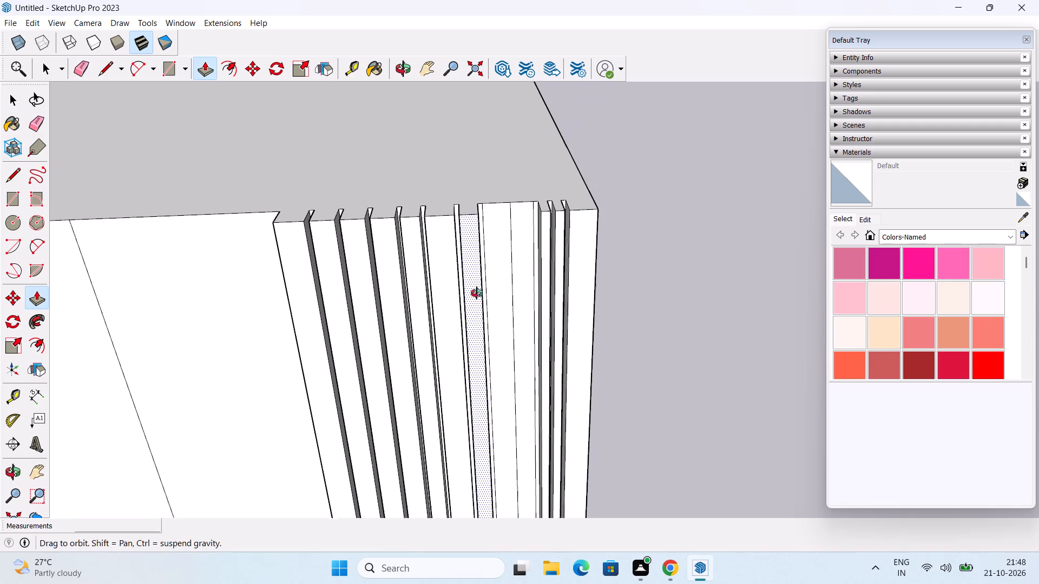
middle_drag(477, 293, 479, 315)
key(space)
Examine the raised strips and the remaining flat strips near the front face's right corner from several angles.
middle_drag(612, 331, 577, 331)
middle_drag(562, 359, 562, 208)
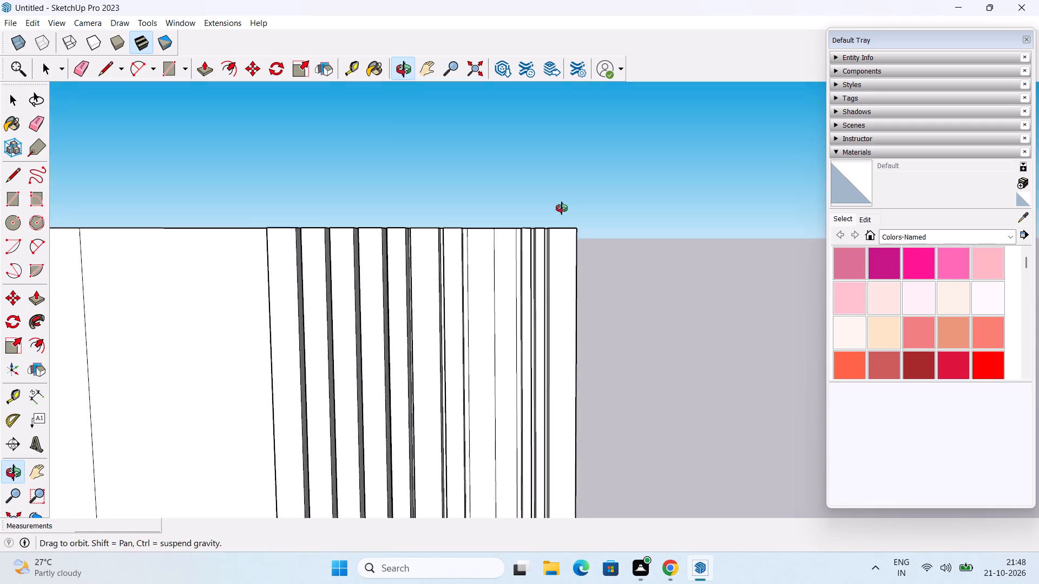
middle_drag(562, 208, 477, 321)
scroll(508, 319, down, 1)
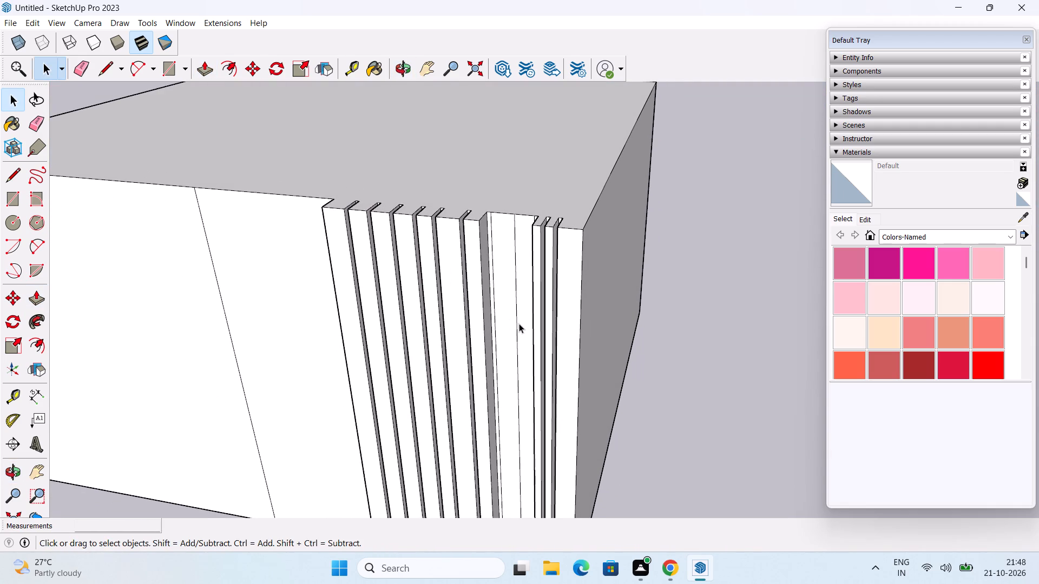
middle_drag(519, 323, 519, 280)
middle_drag(516, 283, 522, 248)
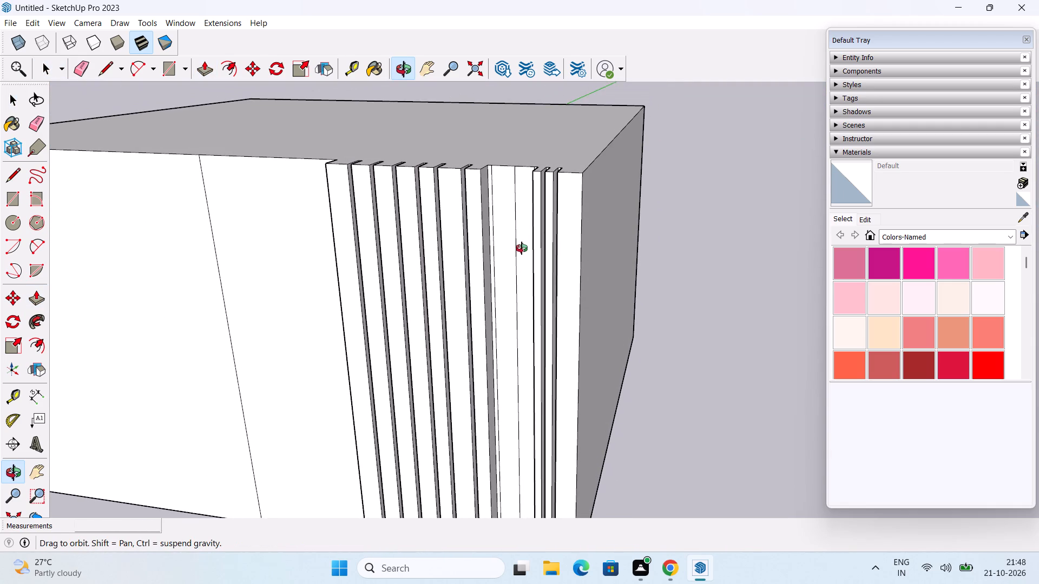
middle_drag(522, 248, 553, 279)
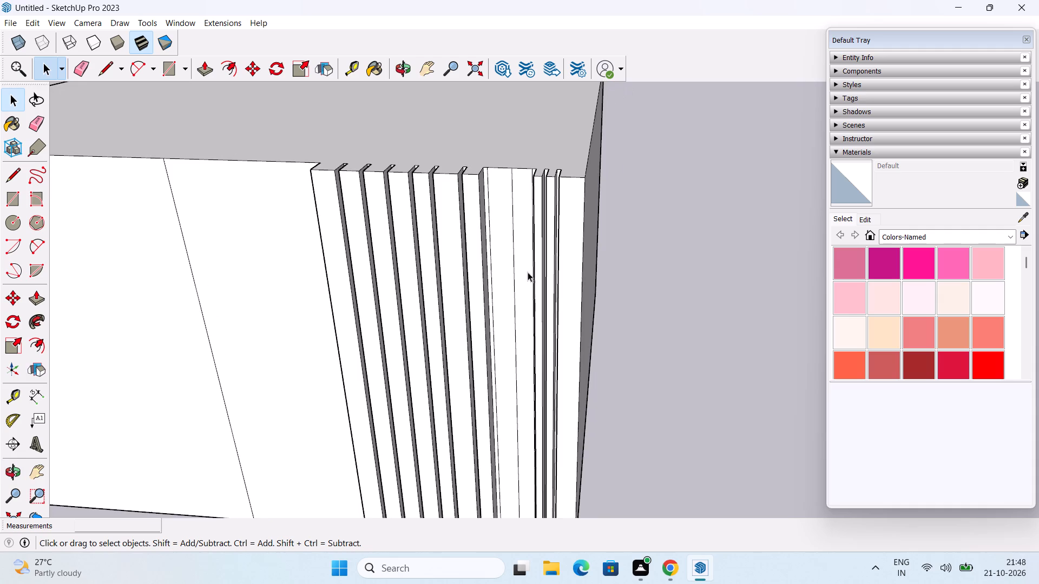
scroll(525, 264, up, 2)
middle_drag(525, 260, 549, 260)
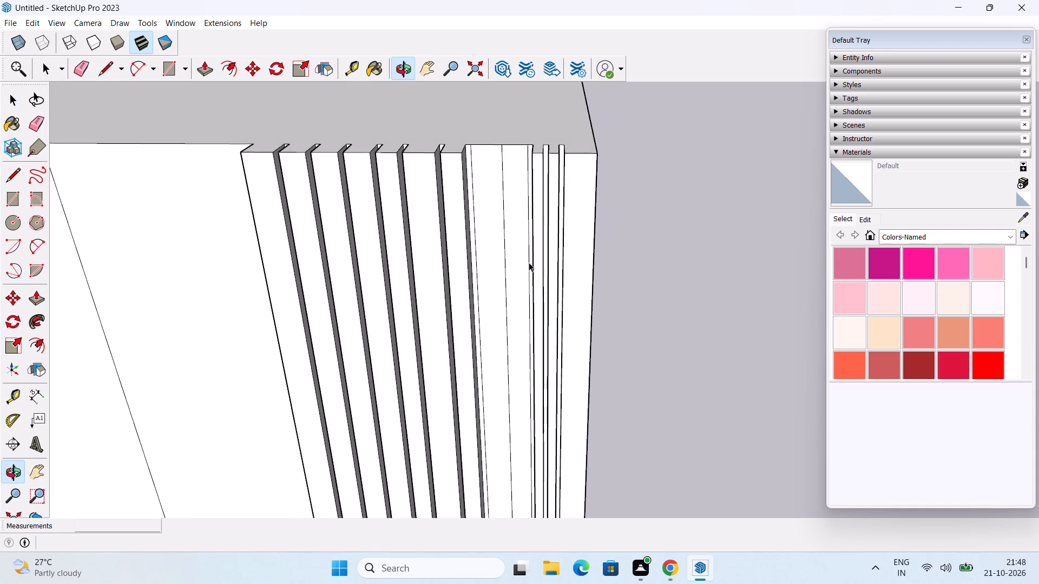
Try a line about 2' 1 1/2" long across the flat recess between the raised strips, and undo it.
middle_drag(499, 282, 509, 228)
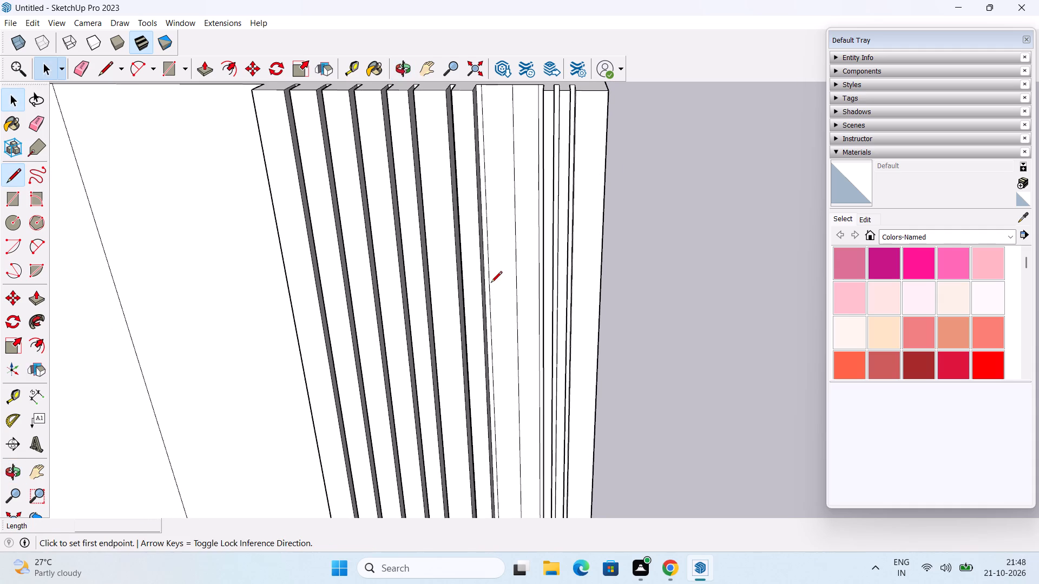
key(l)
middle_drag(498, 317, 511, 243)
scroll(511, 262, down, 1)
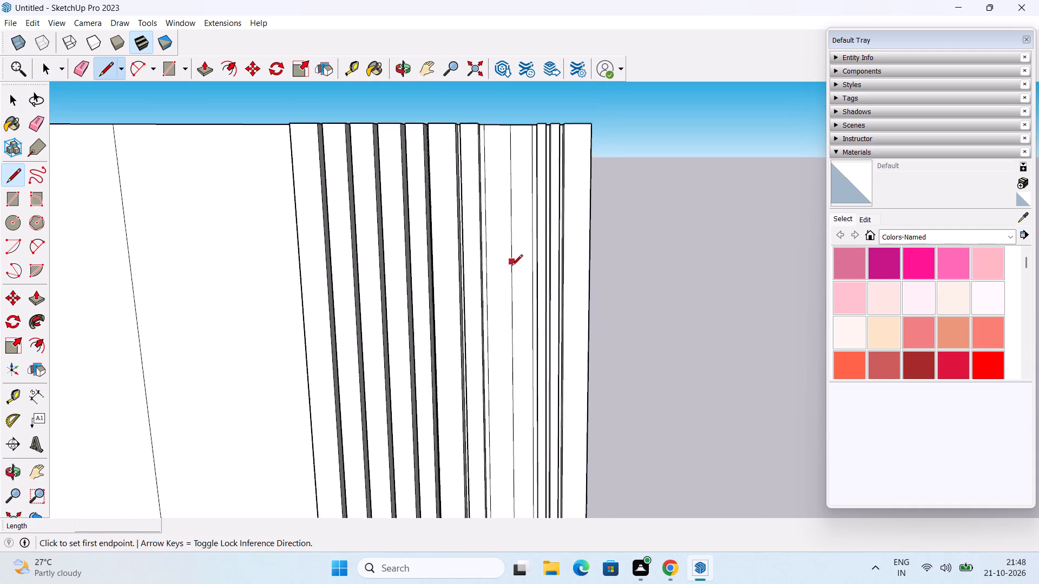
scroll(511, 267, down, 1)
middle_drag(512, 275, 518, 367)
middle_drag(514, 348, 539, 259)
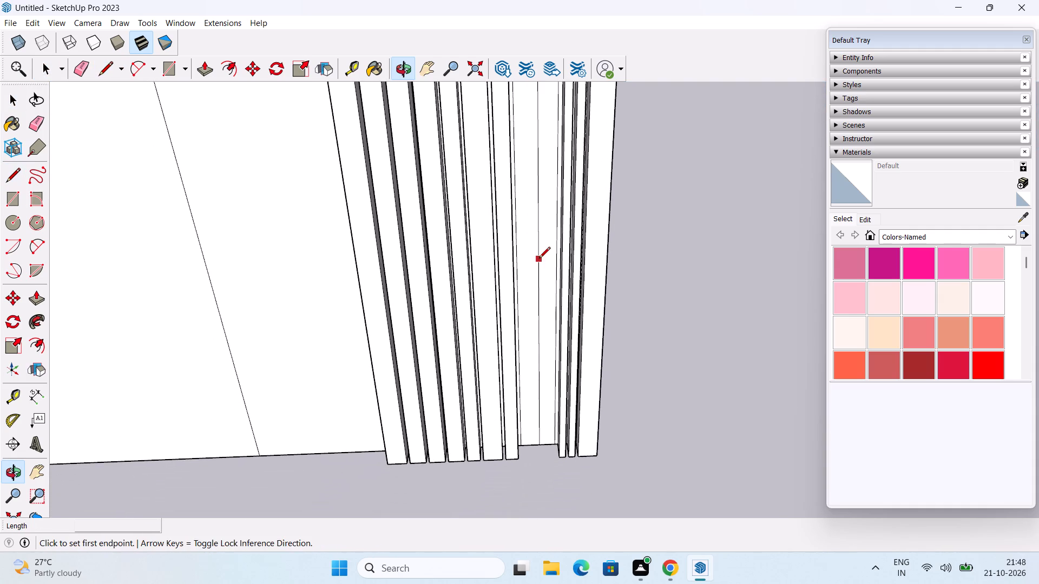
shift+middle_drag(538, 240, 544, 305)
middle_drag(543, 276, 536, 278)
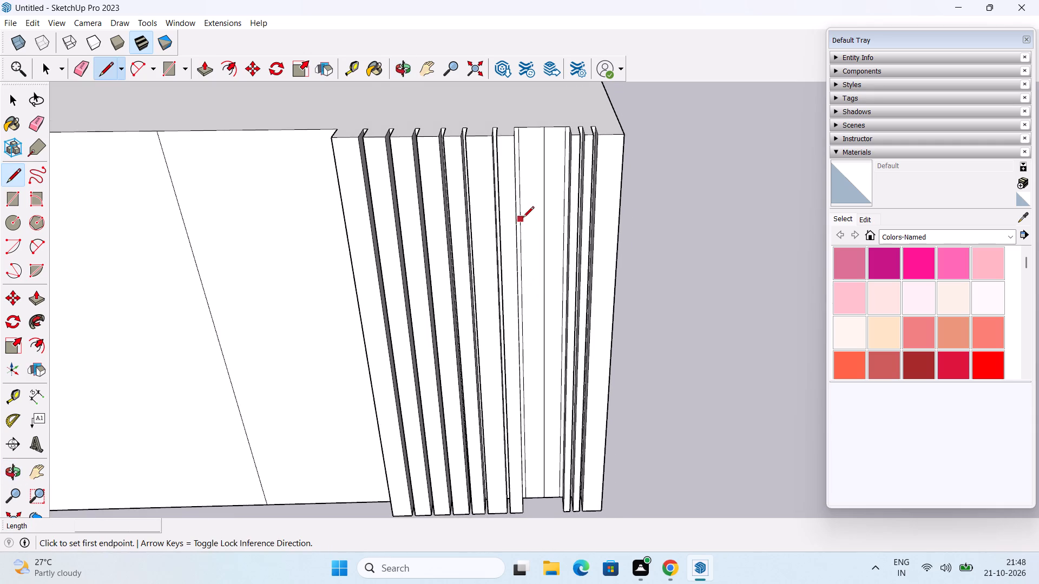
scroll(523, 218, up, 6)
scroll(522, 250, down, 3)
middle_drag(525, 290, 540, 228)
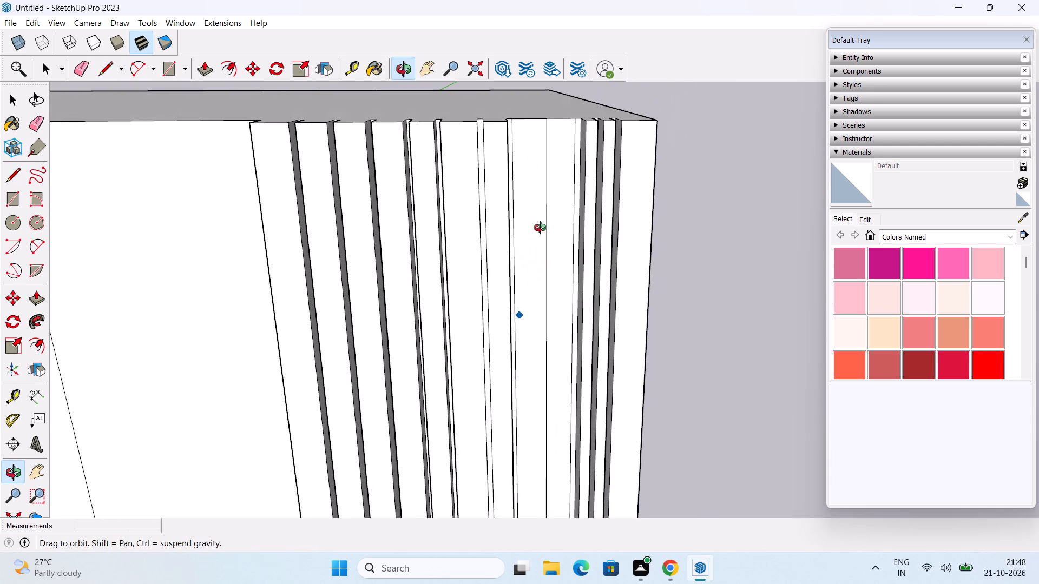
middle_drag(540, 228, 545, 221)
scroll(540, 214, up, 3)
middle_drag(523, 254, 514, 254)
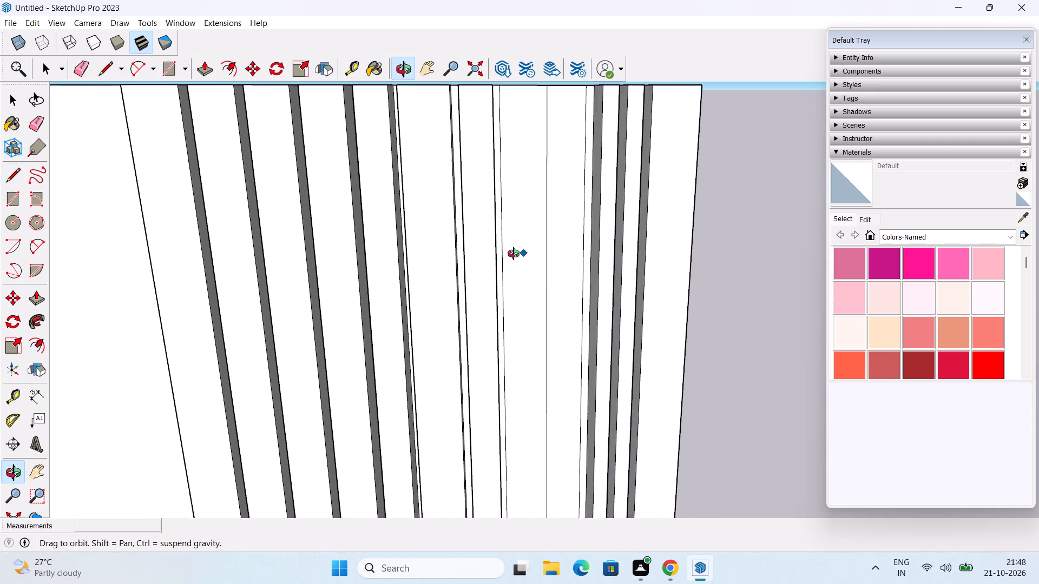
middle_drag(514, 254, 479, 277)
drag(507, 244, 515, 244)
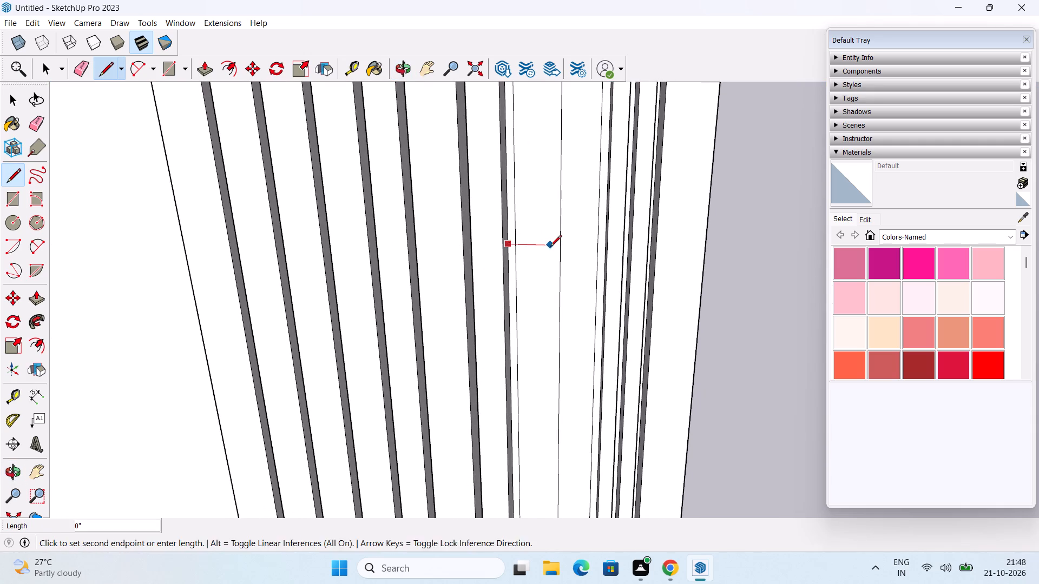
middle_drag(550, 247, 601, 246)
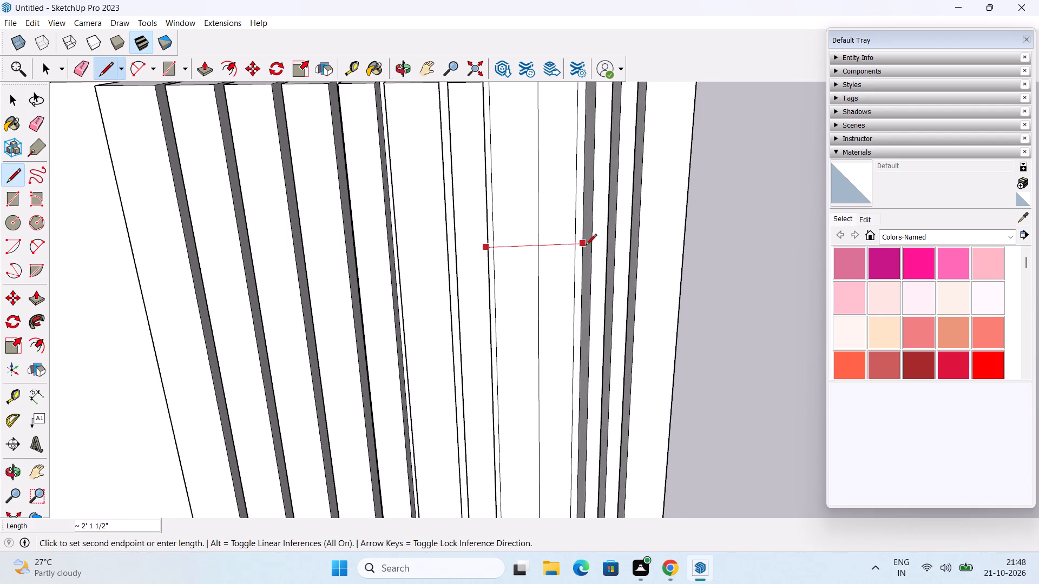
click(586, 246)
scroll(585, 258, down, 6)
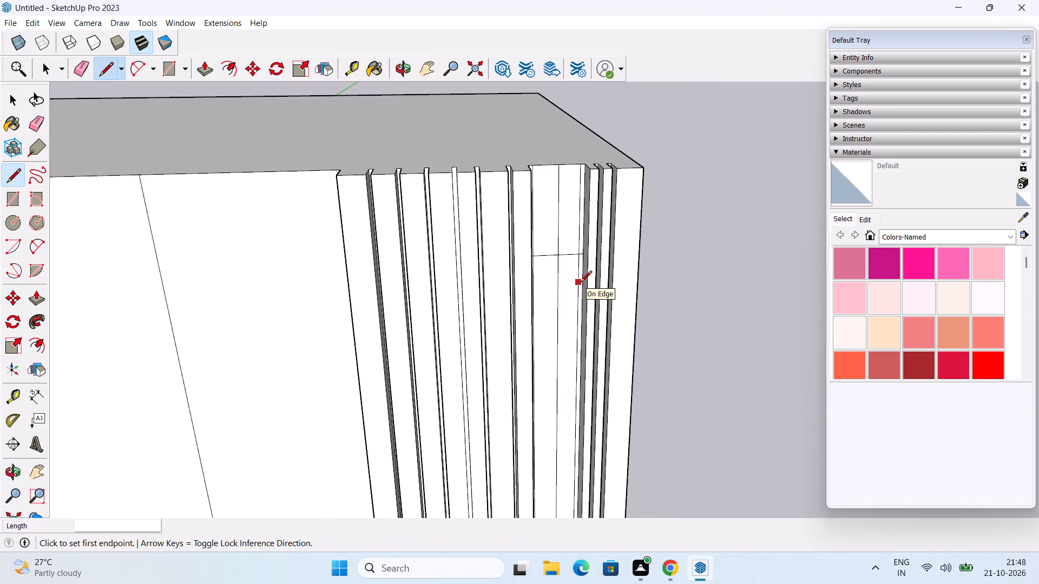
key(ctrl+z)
Draw a line about 2' 1 1/2" long across the flat recess between the raised strips, in its upper half.
middle_drag(558, 303, 472, 310)
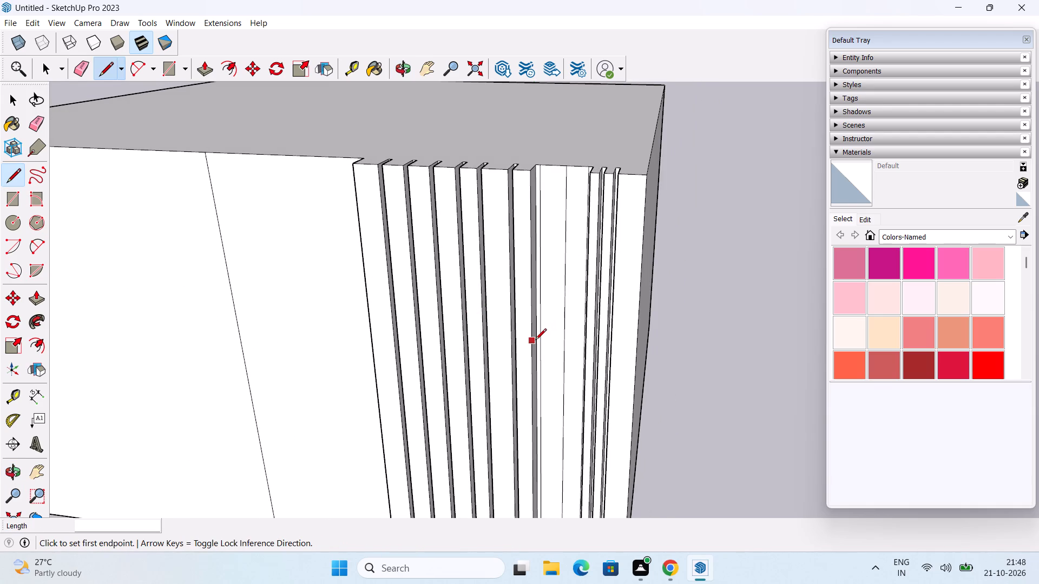
scroll(537, 341, up, 5)
click(535, 328)
middle_drag(564, 327, 584, 320)
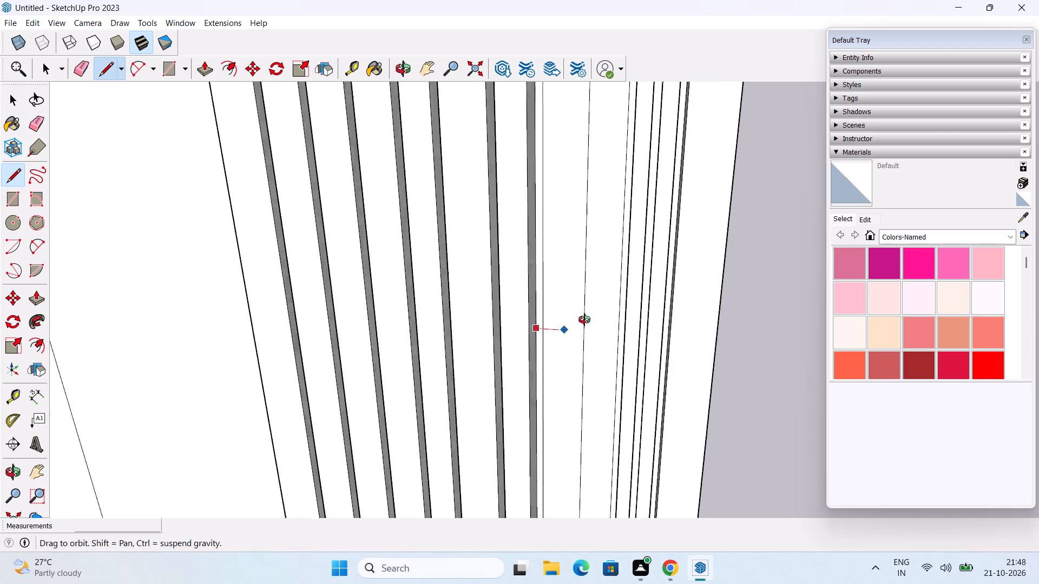
middle_drag(584, 320, 666, 304)
click(627, 324)
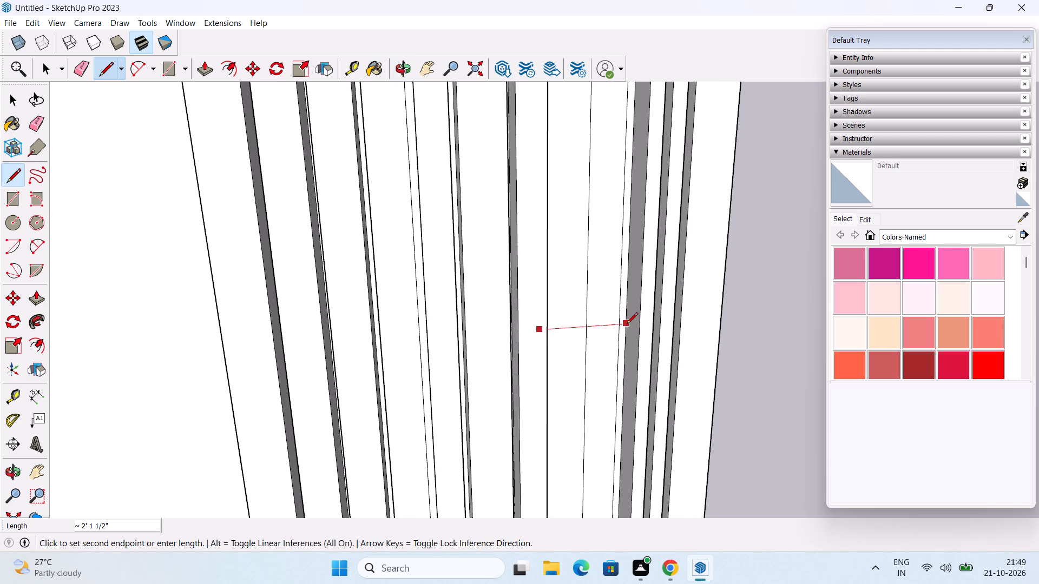
Draw a second line about 2' 1 1/2" long across the flat recess, below the first crossing line.
scroll(626, 333, down, 8)
middle_drag(624, 351, 625, 242)
middle_drag(606, 308, 580, 308)
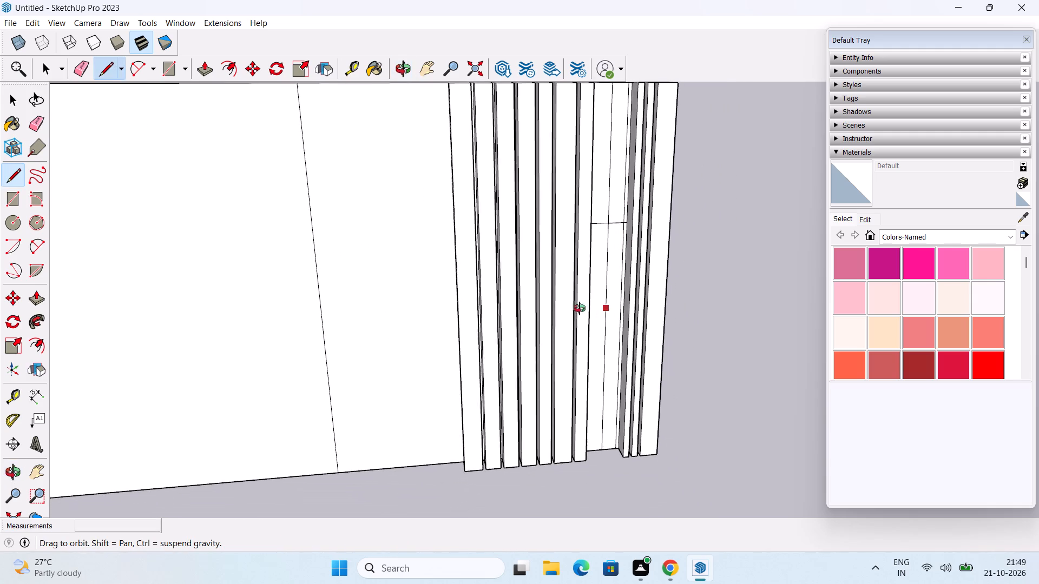
middle_drag(580, 308, 550, 327)
scroll(615, 273, up, 5)
middle_drag(580, 285, 547, 302)
scroll(571, 286, up, 2)
middle_drag(591, 285, 523, 303)
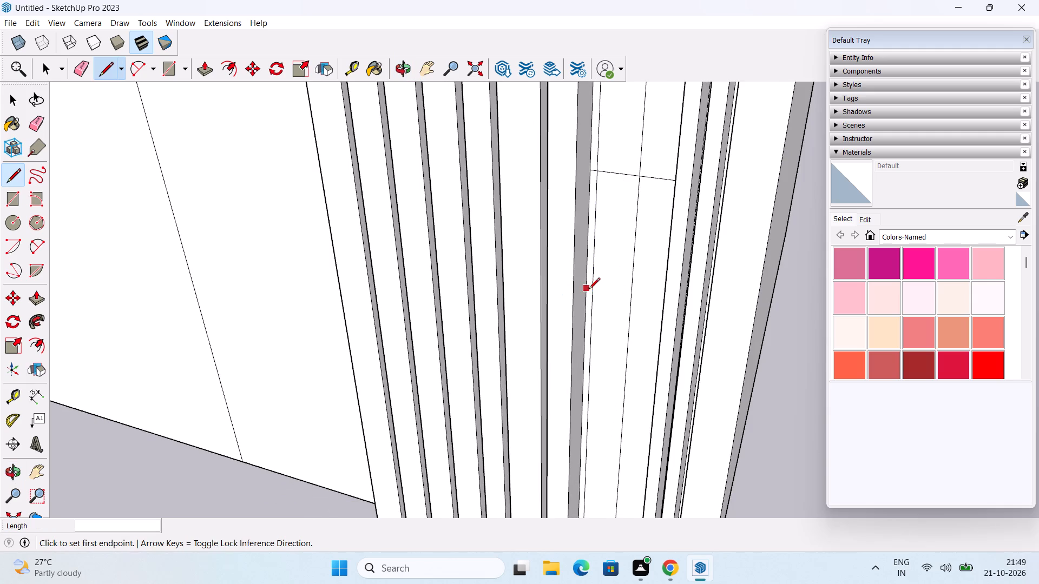
click(586, 307)
middle_drag(615, 314, 708, 282)
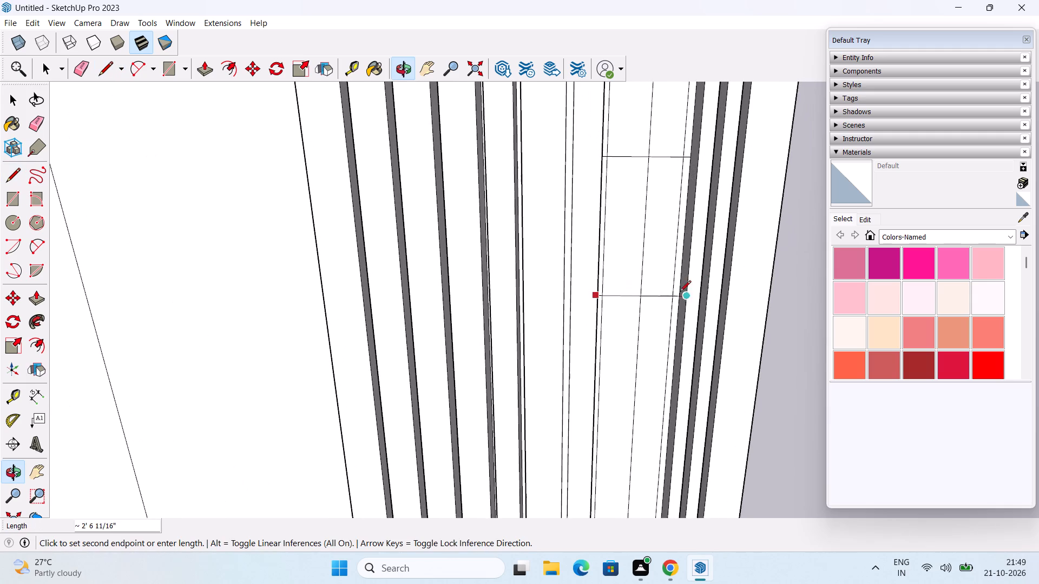
click(680, 299)
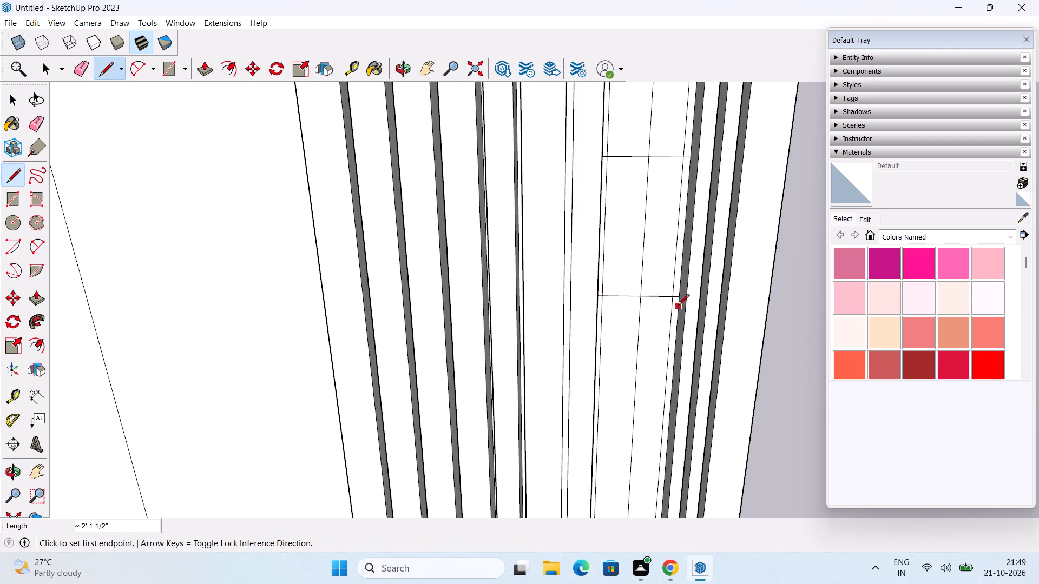
Draw a third line about 2' 1 1/2" long across the flat recess, between the second crossing line and the base.
shift+middle_drag(678, 306, 675, 191)
scroll(651, 262, down, 2)
middle_drag(648, 282, 590, 310)
scroll(605, 313, up, 3)
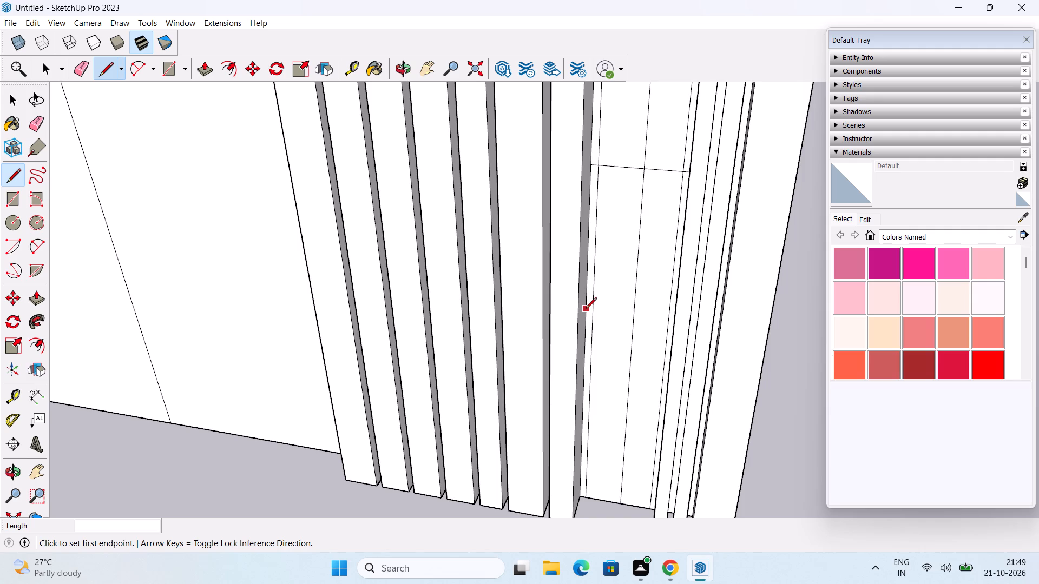
click(586, 331)
middle_drag(634, 328, 666, 323)
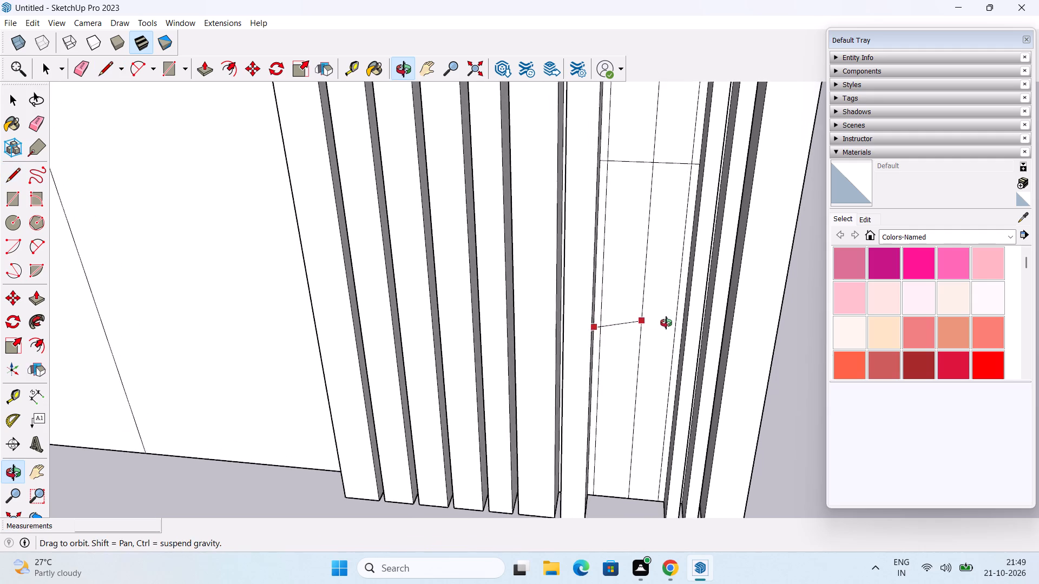
middle_drag(666, 323, 668, 326)
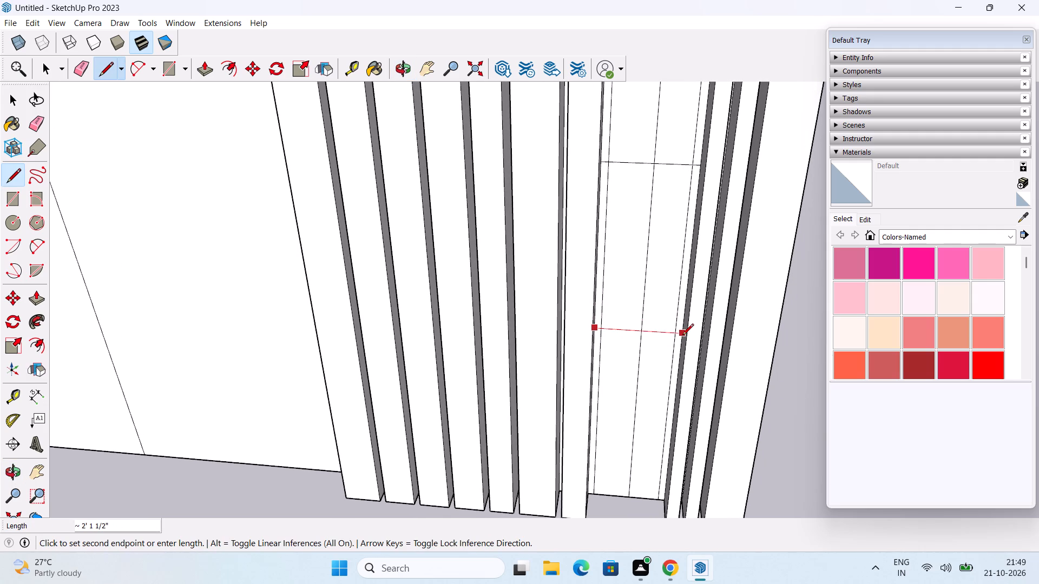
click(682, 336)
scroll(682, 336, down, 8)
Copy the middle vertical line of the recess's topmost section 2" right along the top edge.
key(space)
scroll(682, 336, down, 4)
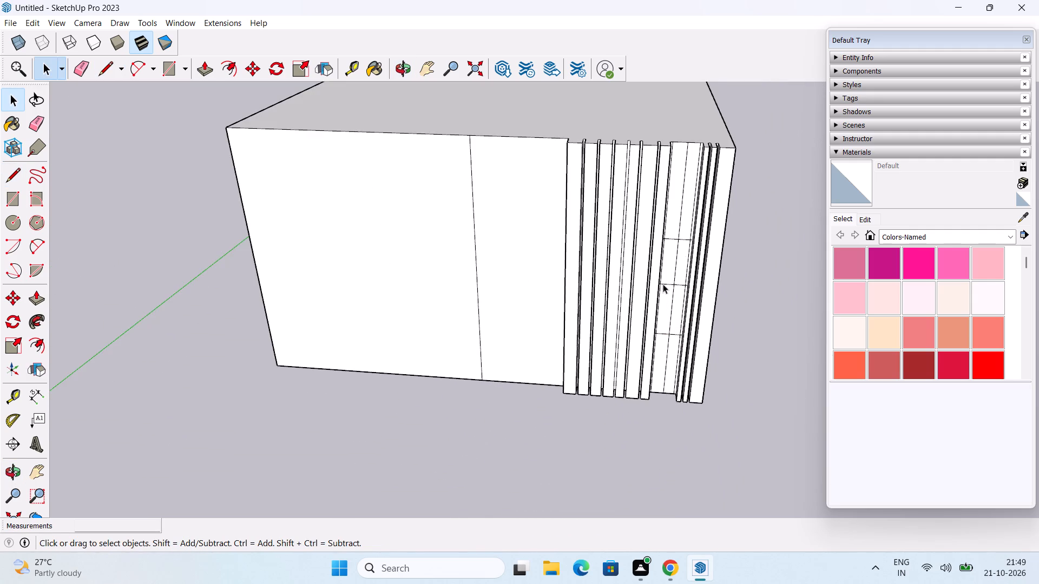
shift+middle_drag(663, 284, 657, 392)
middle_drag(646, 287, 650, 327)
shift+middle_drag(653, 297, 620, 289)
scroll(655, 301, up, 11)
middle_drag(706, 302, 668, 304)
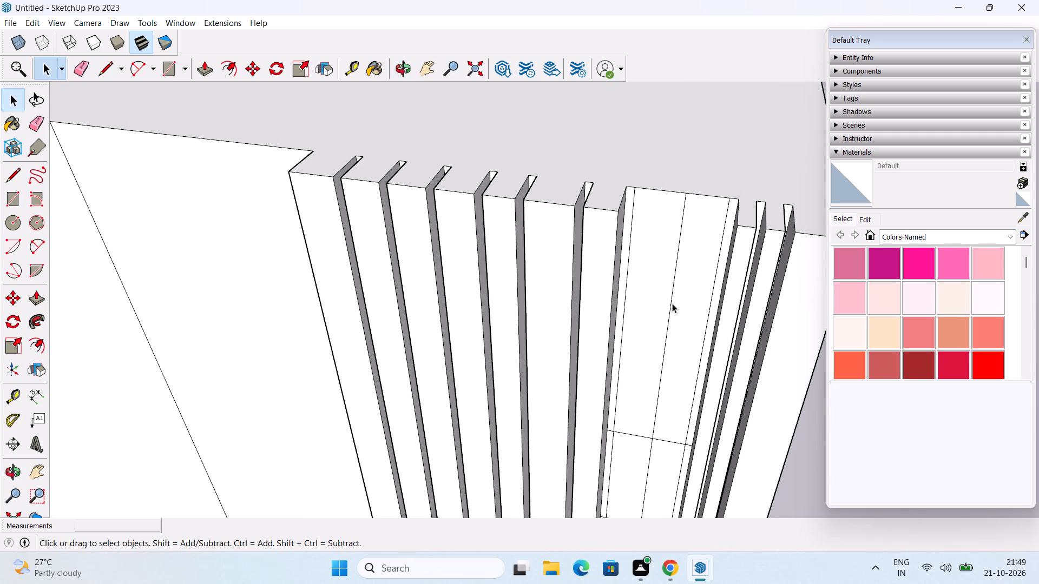
click(671, 299)
shift+middle_drag(675, 285, 680, 333)
key(l)
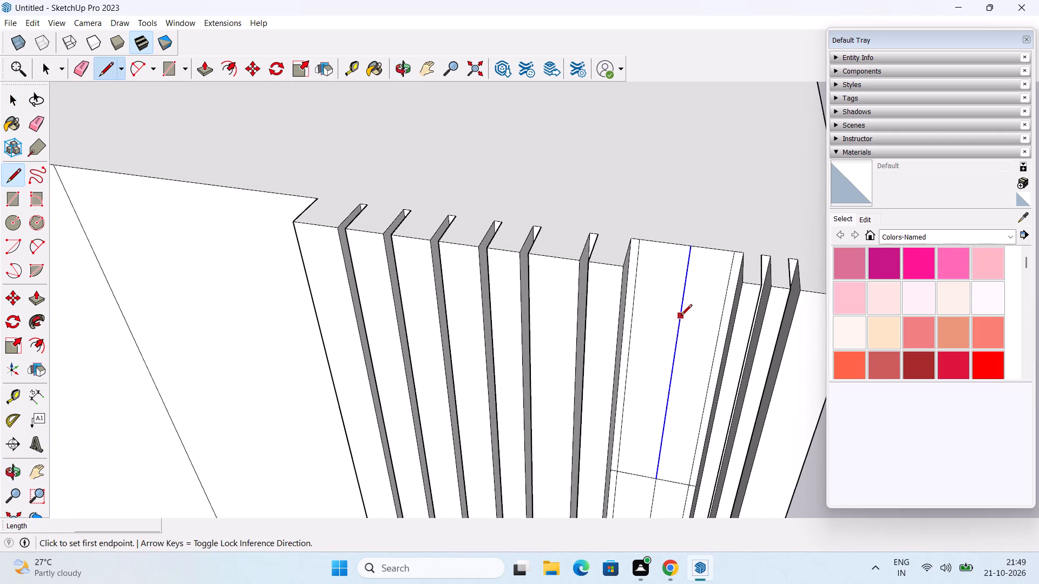
key(BackSpace)
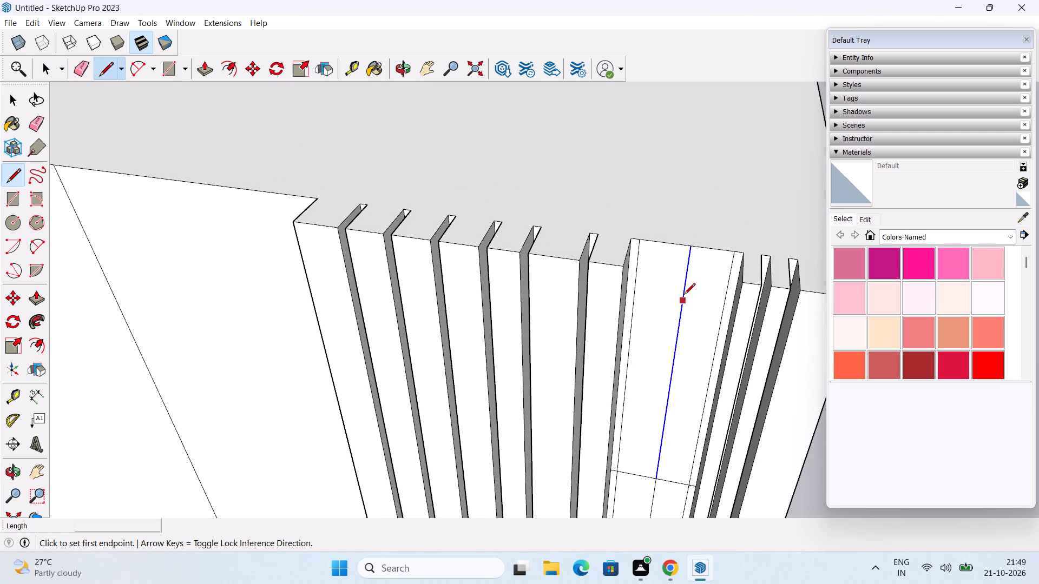
key(Escape)
key(space)
click(684, 289)
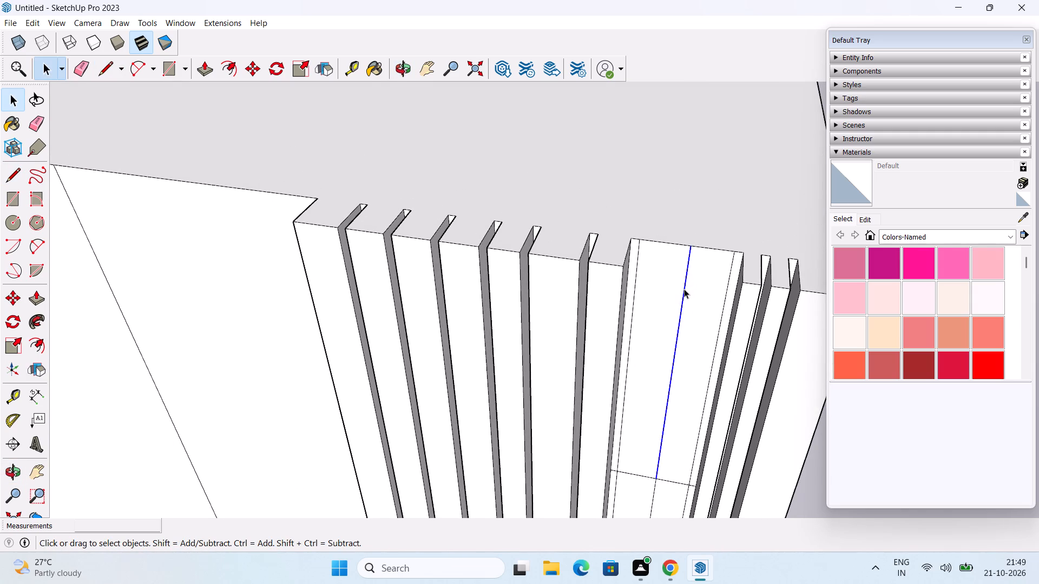
key(m)
click(692, 247)
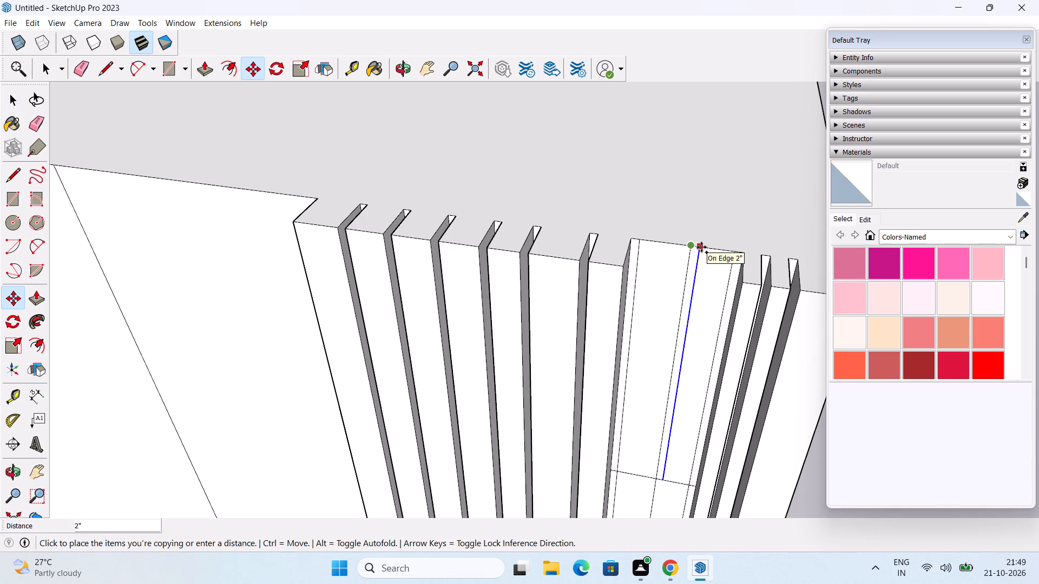
click(701, 247)
Copy the middle vertical line of the recess's third section from the top 2" to the right.
scroll(692, 299, down, 3)
shift+middle_drag(691, 314, 705, 152)
scroll(698, 315, down, 1)
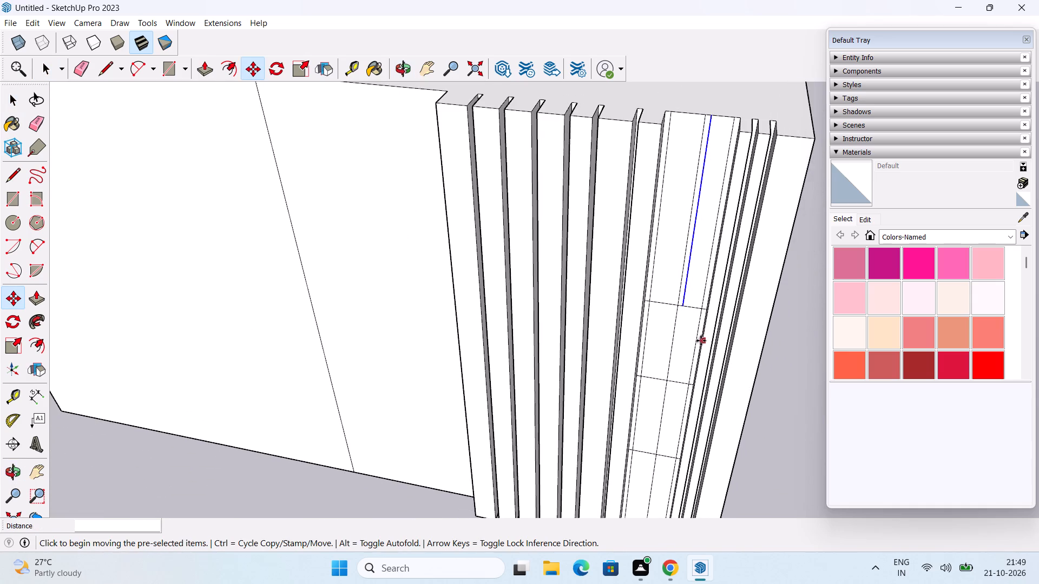
middle_drag(701, 339, 712, 255)
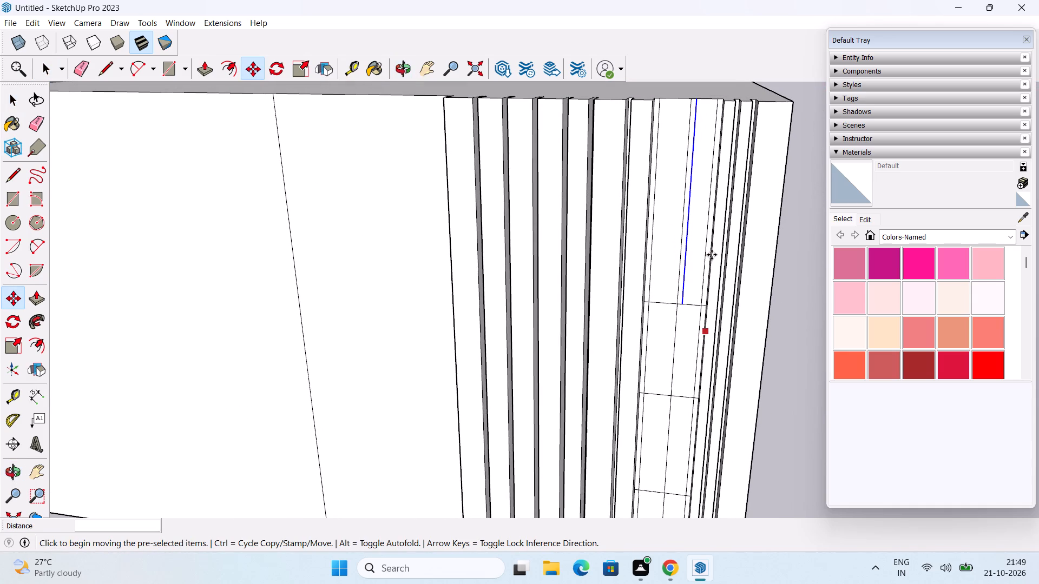
shift+scroll(687, 316, down, 1)
shift+middle_drag(687, 316, 693, 210)
middle_drag(689, 358, 680, 276)
middle_drag(688, 312, 699, 321)
key(space)
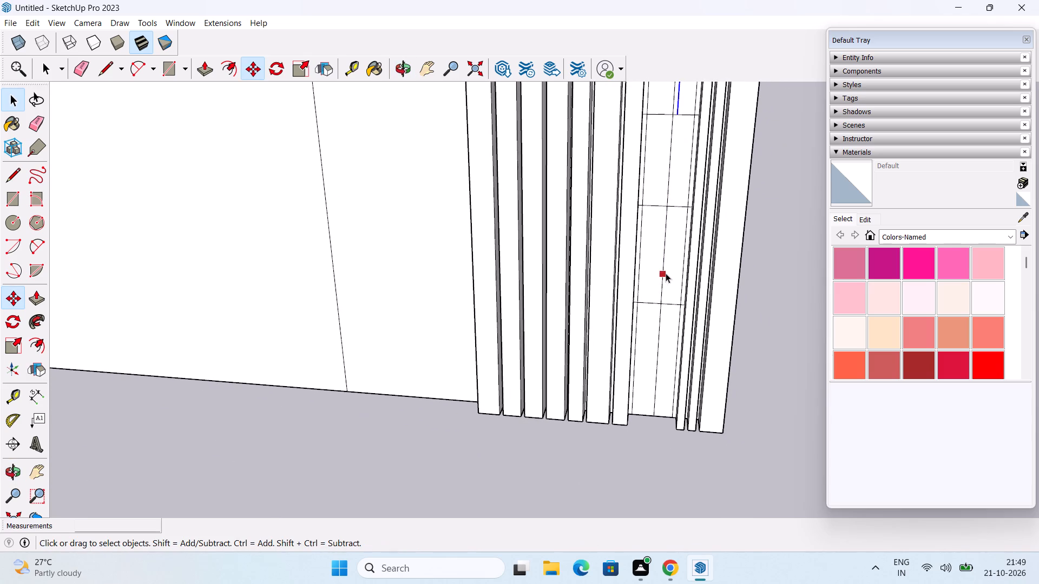
click(662, 263)
key(m)
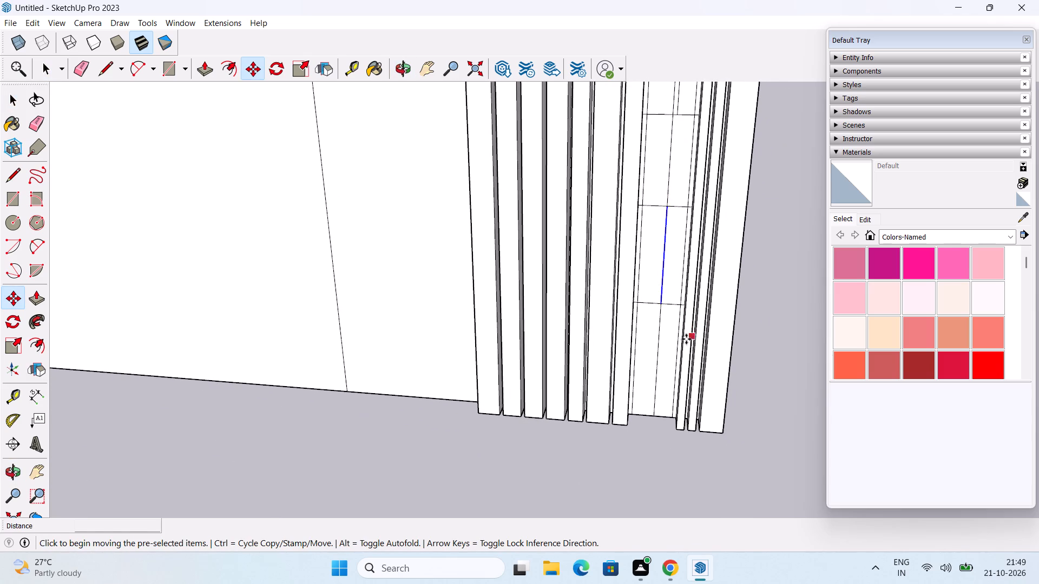
ctrl+scroll(685, 340, up, 3)
click(654, 292)
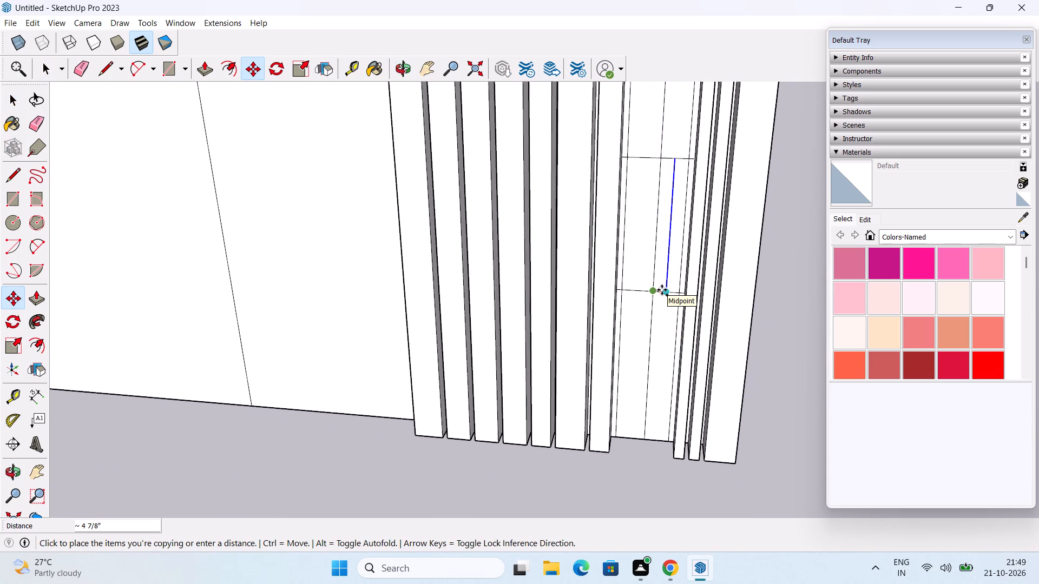
key(2)
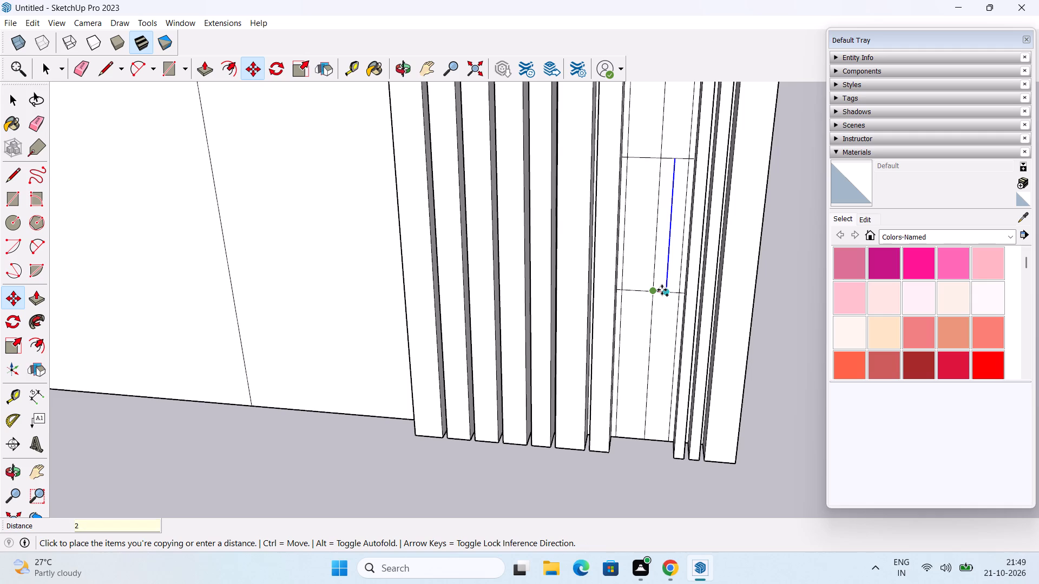
key(shift+quotedbl)
key(Return)
Erase the middle vertical line in the recess's second section from the top.
key(space)
scroll(655, 267, down, 3)
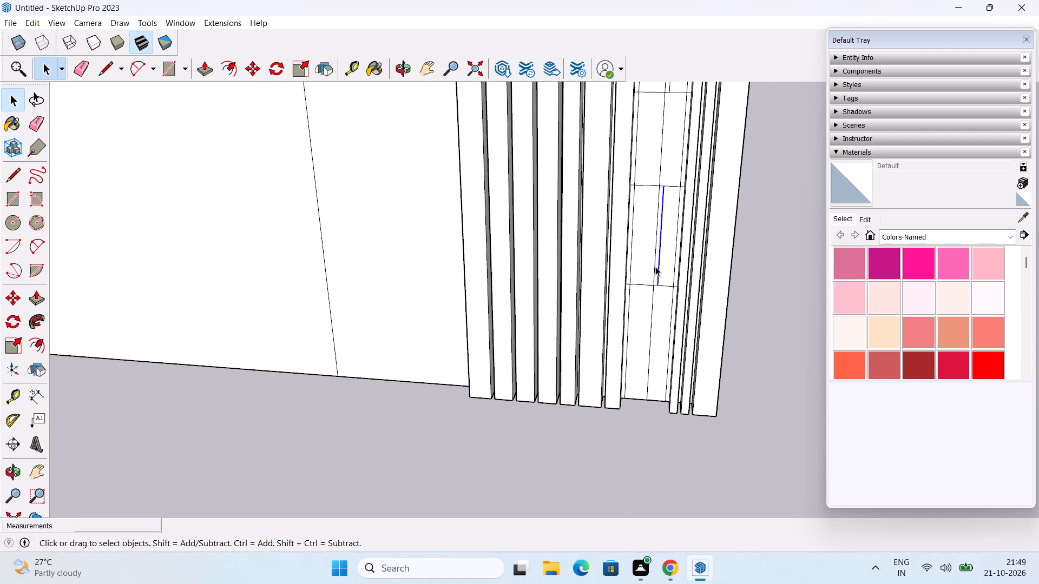
shift+middle_drag(655, 267, 660, 373)
middle_drag(661, 373, 678, 374)
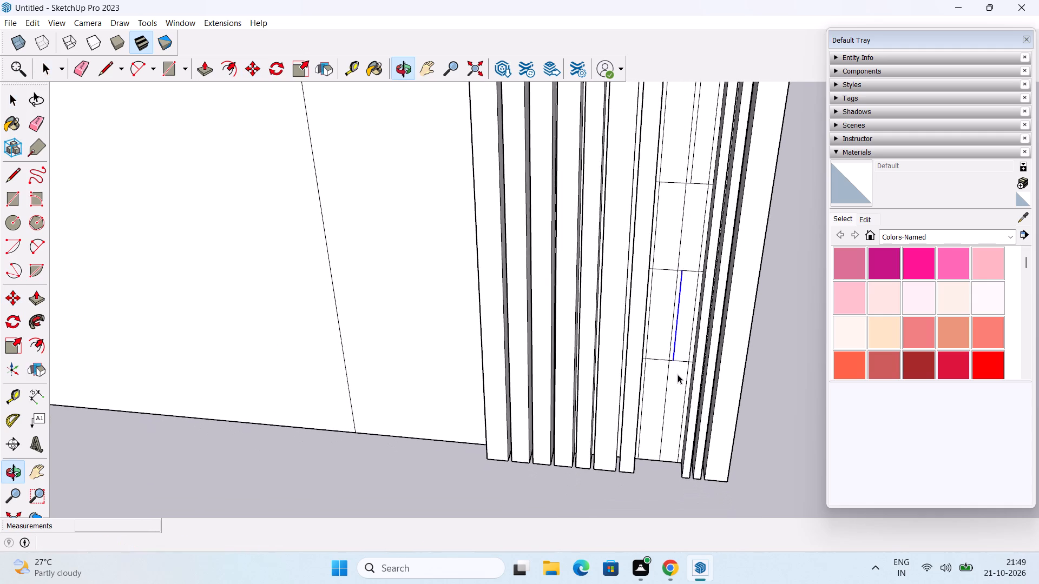
scroll(676, 374, up, 1)
key(e)
click(682, 219)
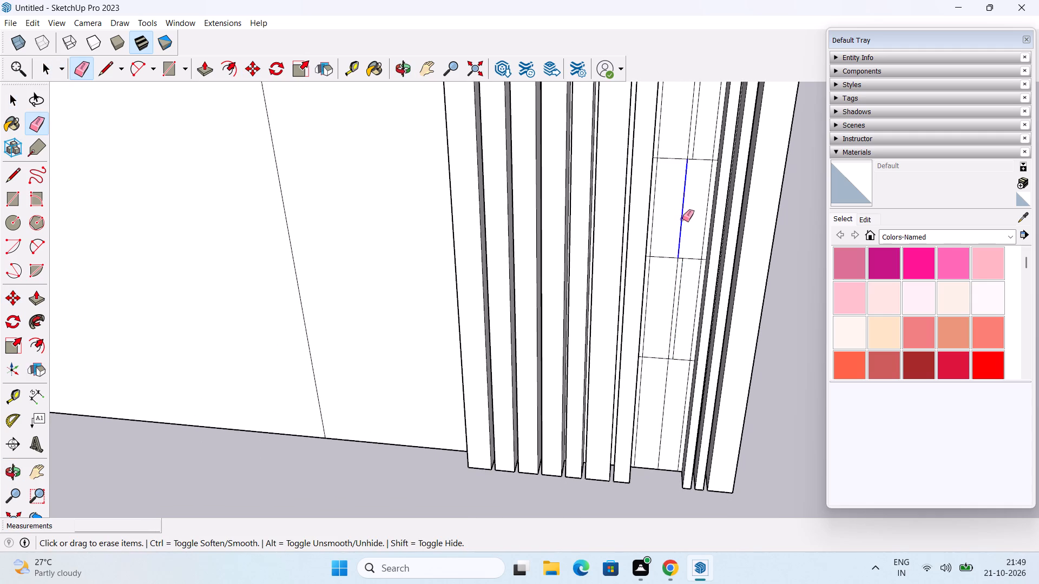
middle_drag(682, 381, 685, 318)
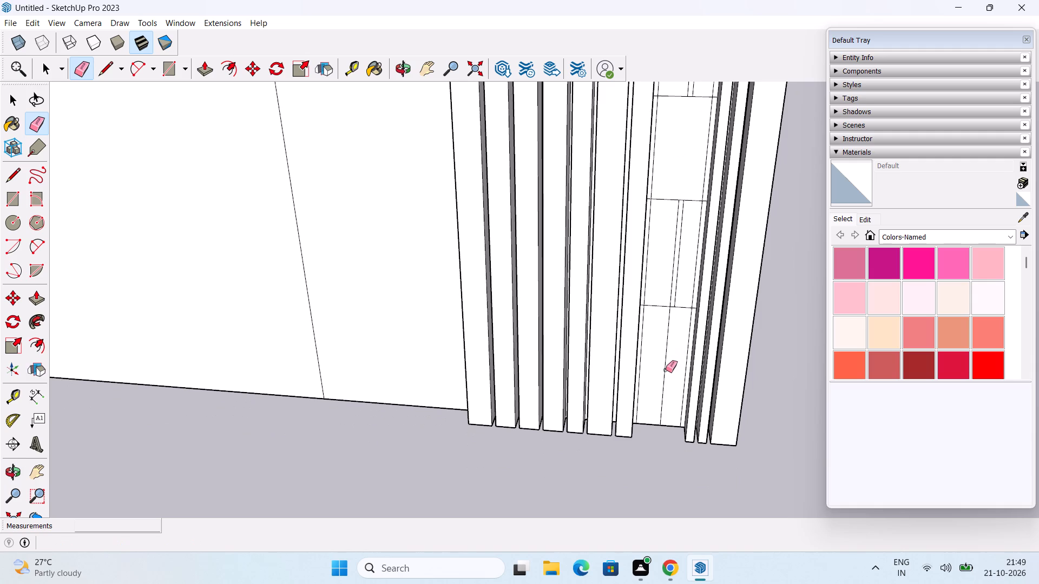
Erase the middle vertical line in the recess's bottom section.
click(666, 370)
key(space)
Push/pull the two panels of the recess's topmost section outward by the same distance as the strips, leaving the narrow gap between them flat.
scroll(670, 321, down, 4)
middle_drag(679, 299, 678, 389)
middle_drag(679, 320, 667, 350)
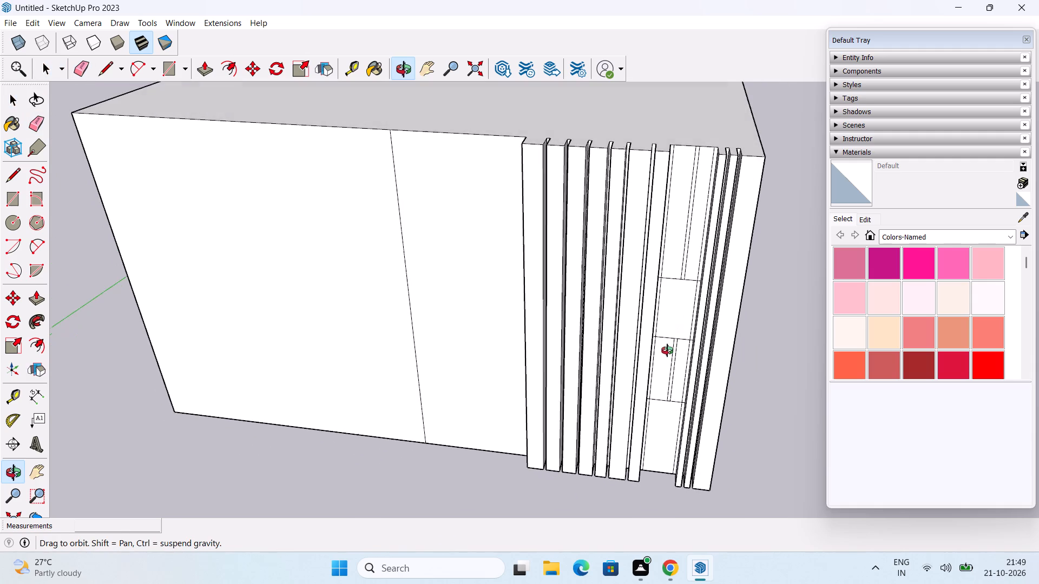
middle_drag(667, 350, 666, 350)
shift+middle_drag(656, 255, 615, 325)
scroll(619, 320, up, 2)
middle_drag(626, 318, 605, 326)
key(p)
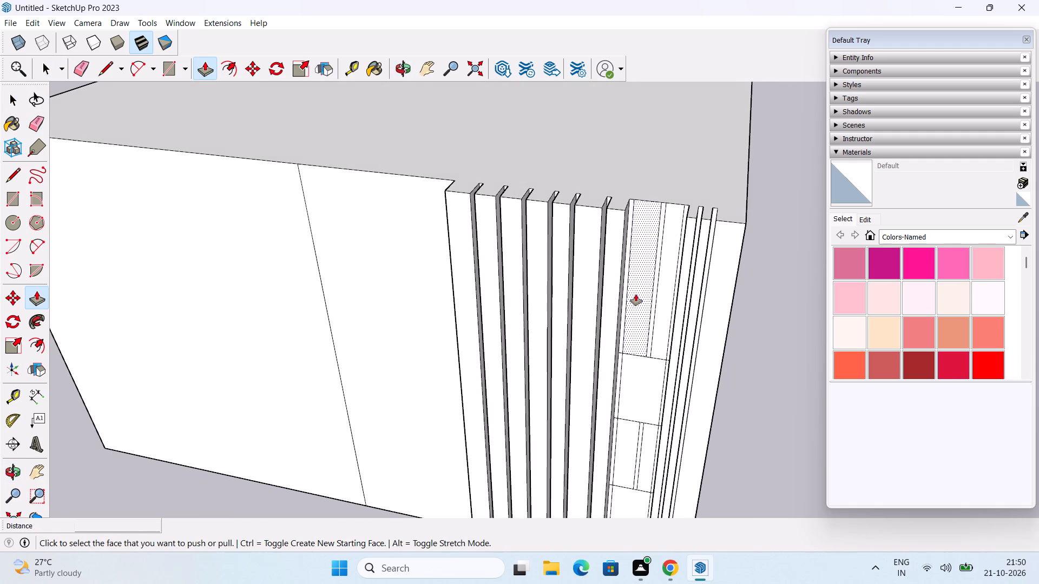
double_click(643, 289)
double_click(662, 286)
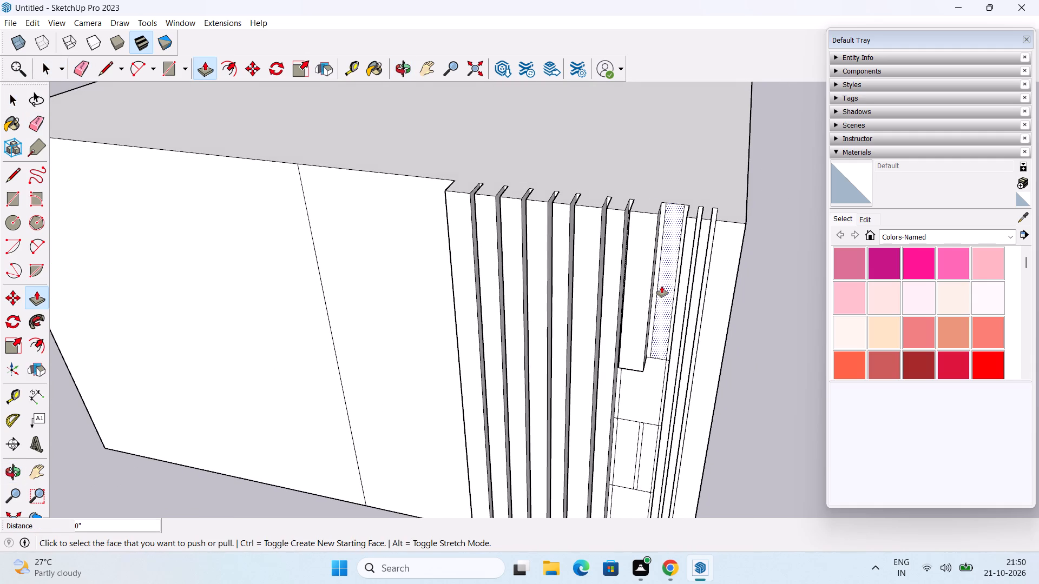
Push/pull the two panels of the recess's third section from the top outward by the same repeated distance, leaving the gap flat.
middle_drag(653, 388, 684, 262)
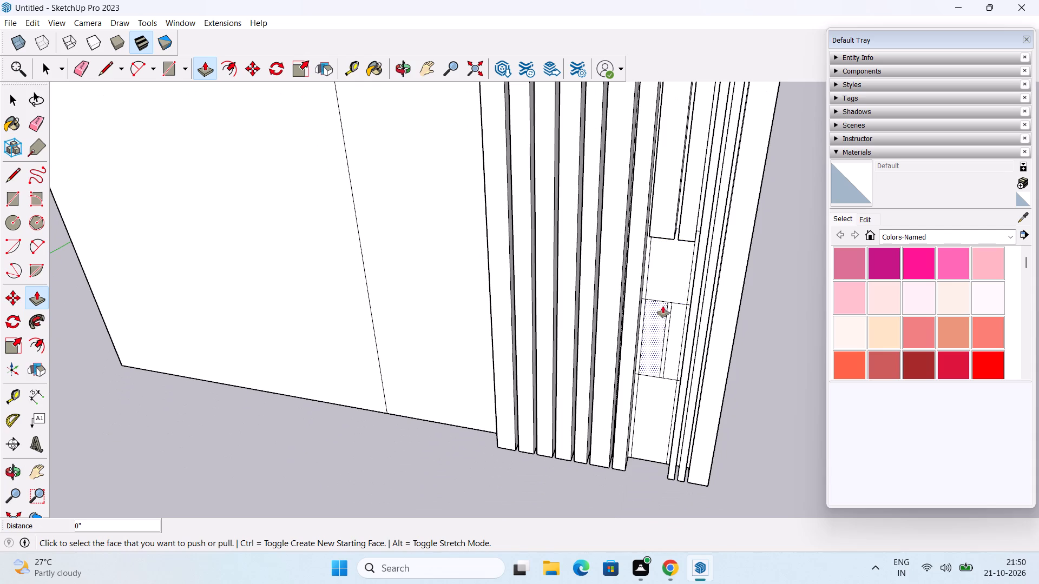
double_click(653, 335)
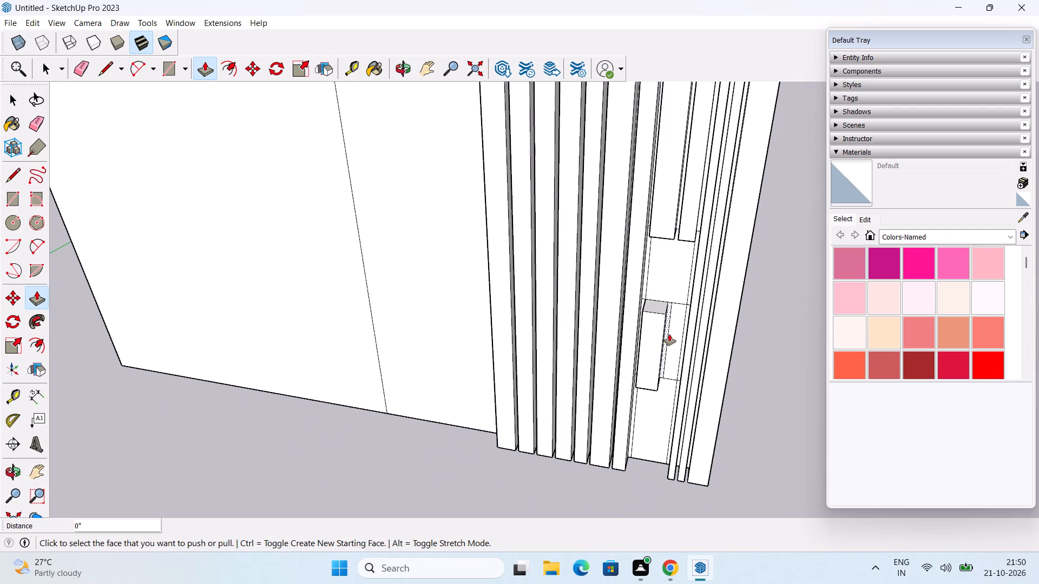
double_click(670, 334)
Erase the two vertical lines along the left and right sides of the recess's second section from the top.
middle_drag(670, 349, 690, 234)
scroll(686, 242, down, 8)
middle_drag(711, 268, 667, 257)
key(space)
scroll(682, 248, up, 4)
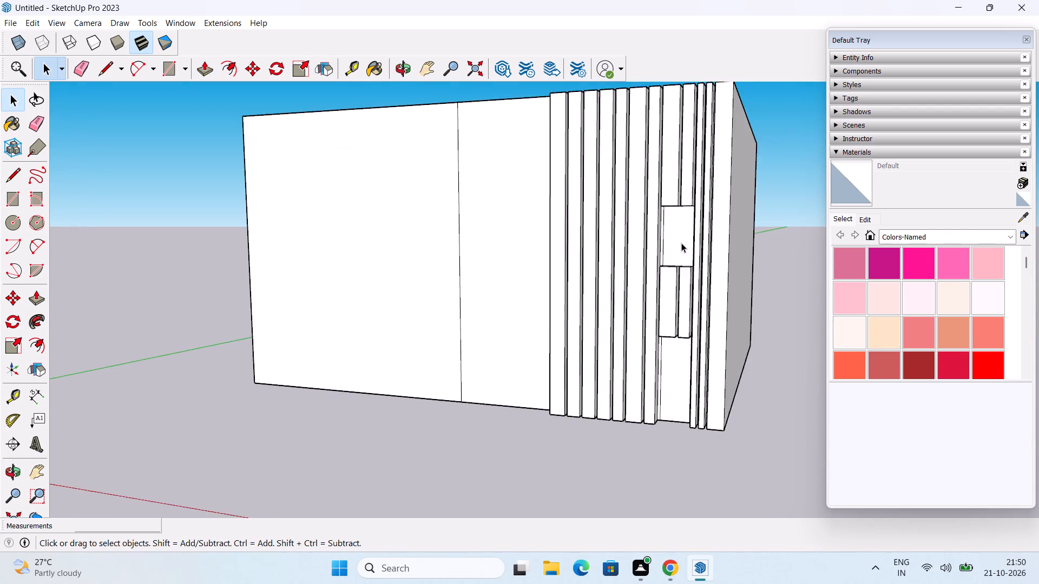
scroll(681, 243, up, 6)
key(e)
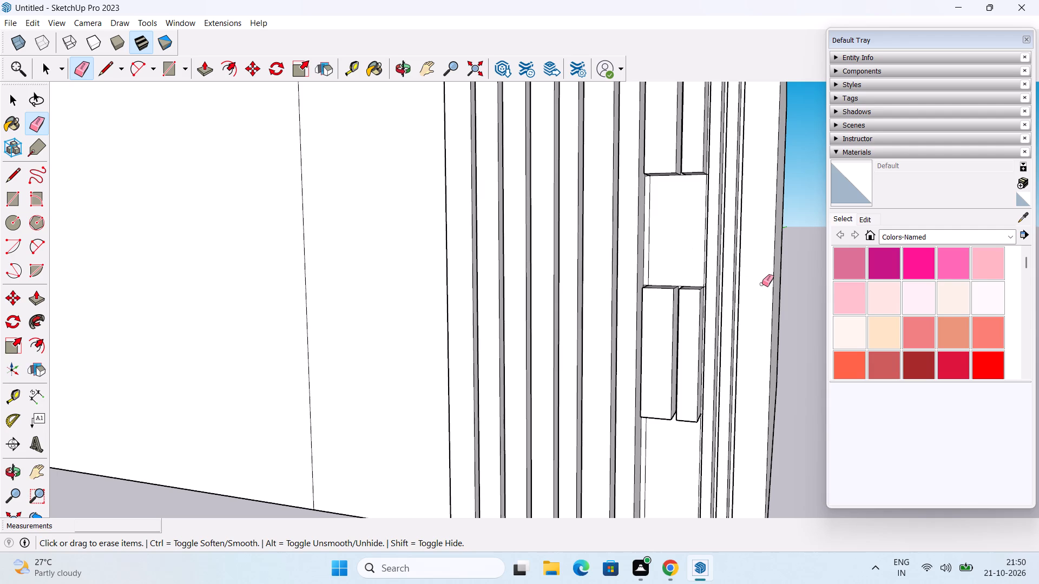
click(649, 226)
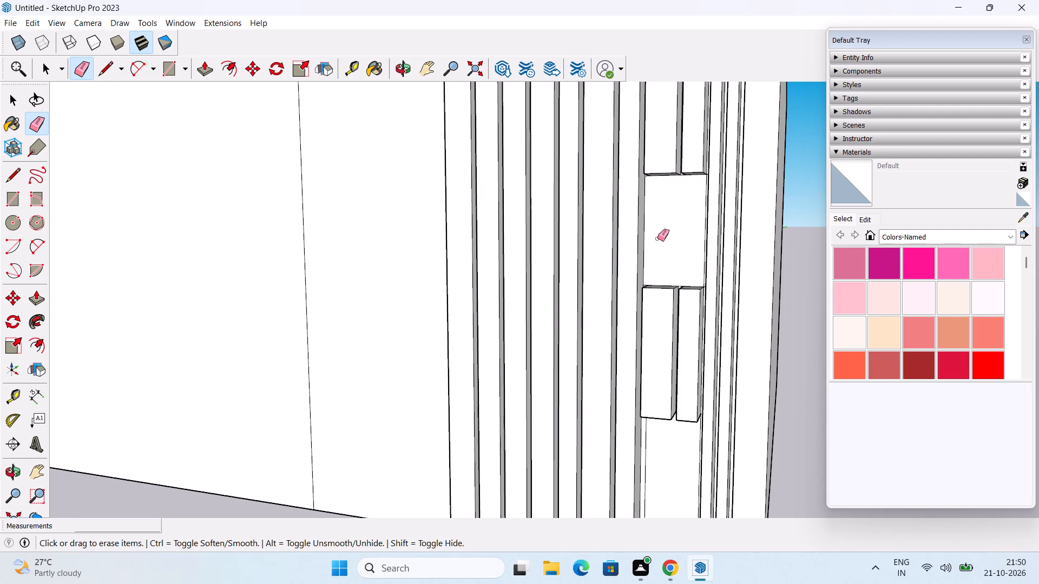
middle_drag(665, 243, 738, 262)
click(692, 220)
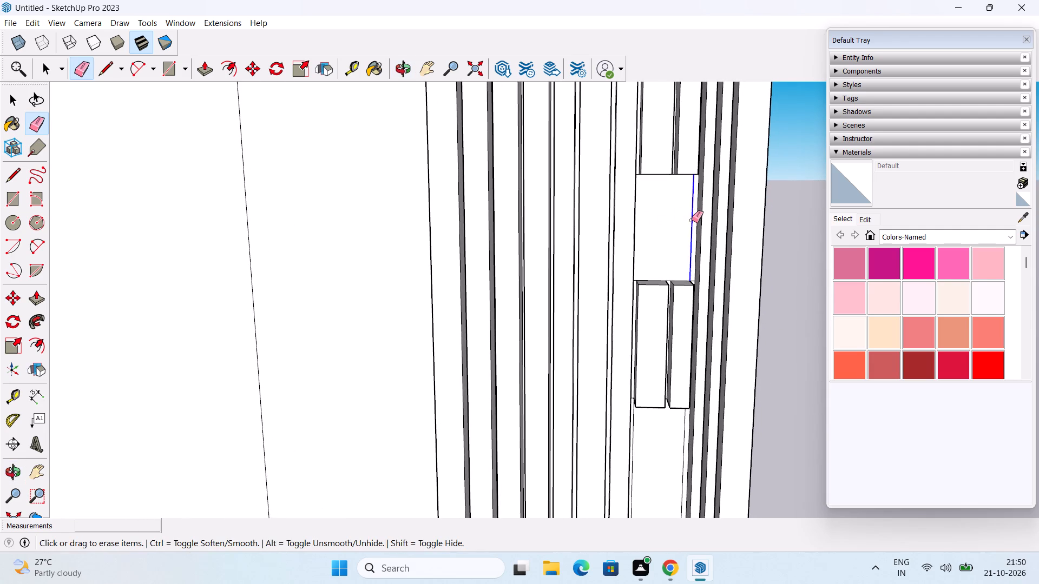
key(space)
scroll(719, 275, down, 6)
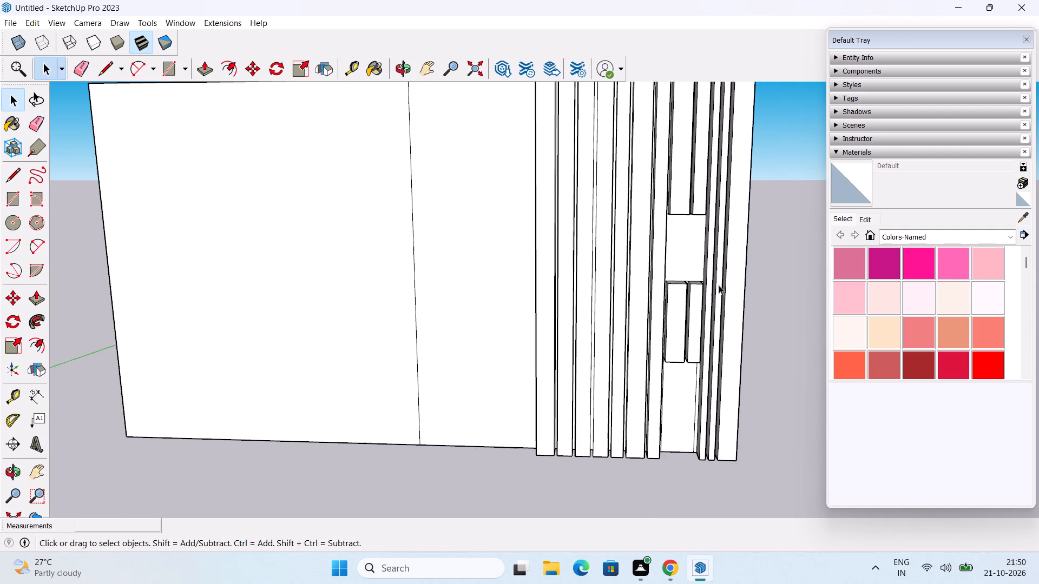
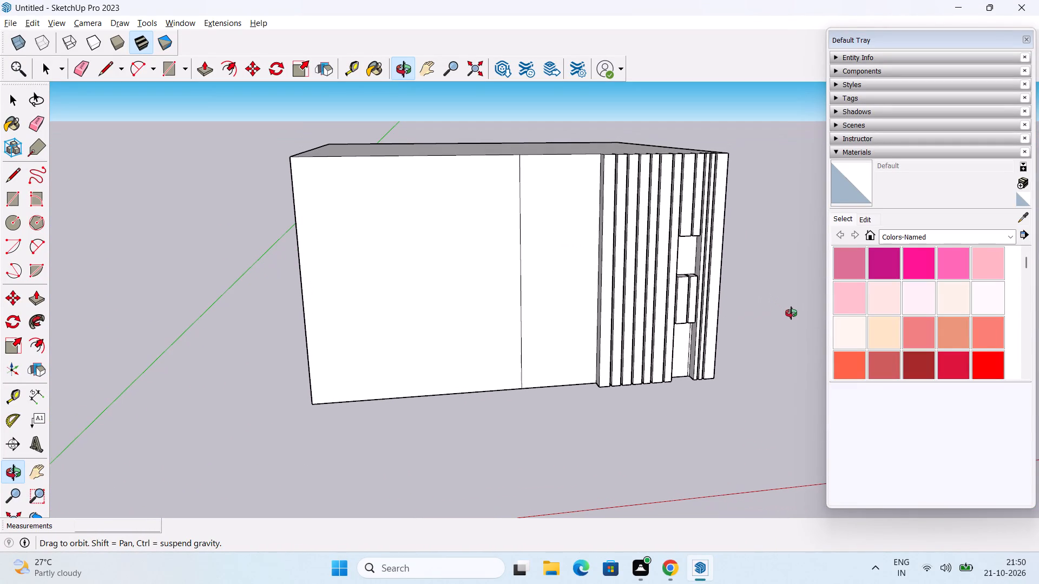
Draw a horizontal line across the front face near the top, from the first strip's side to the box's outer vertical edge.
middle_drag(627, 333, 649, 318)
middle_drag(568, 260, 587, 254)
middle_drag(587, 254, 624, 268)
key(l)
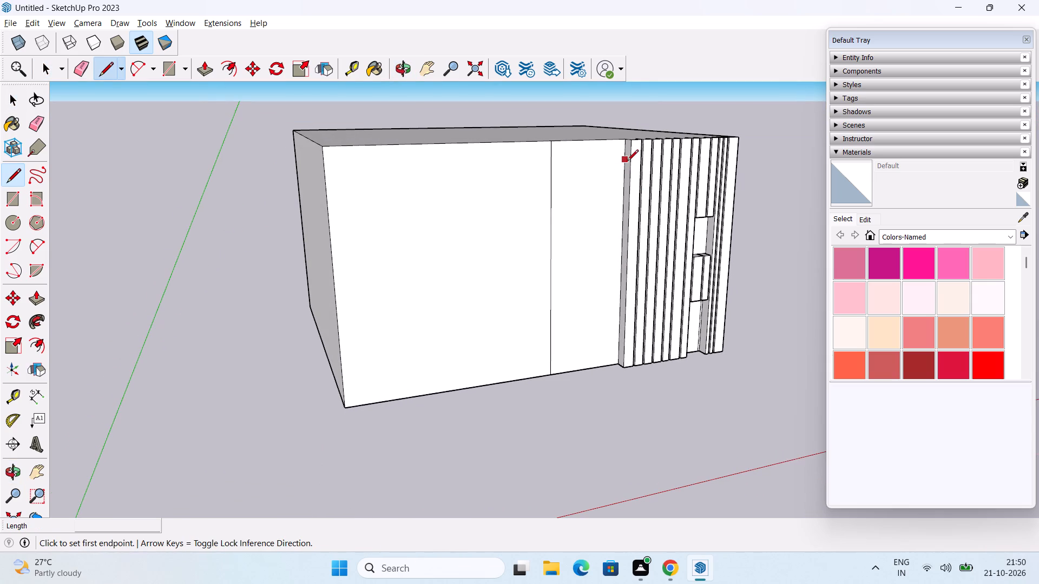
click(624, 171)
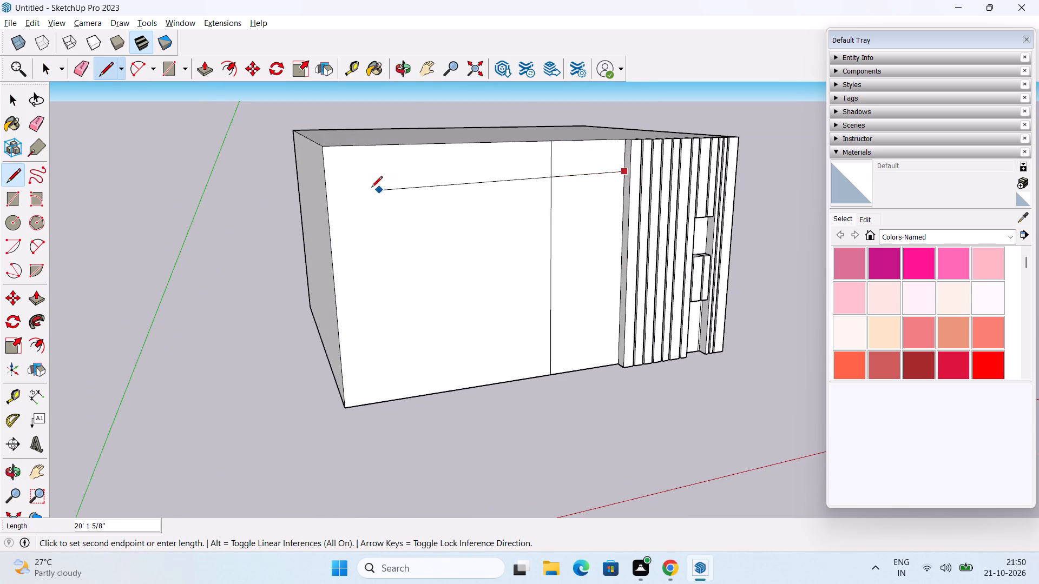
click(328, 181)
Continue the horizontal line 30' across the adjoining side face to its far vertical edge.
middle_drag(303, 178, 382, 181)
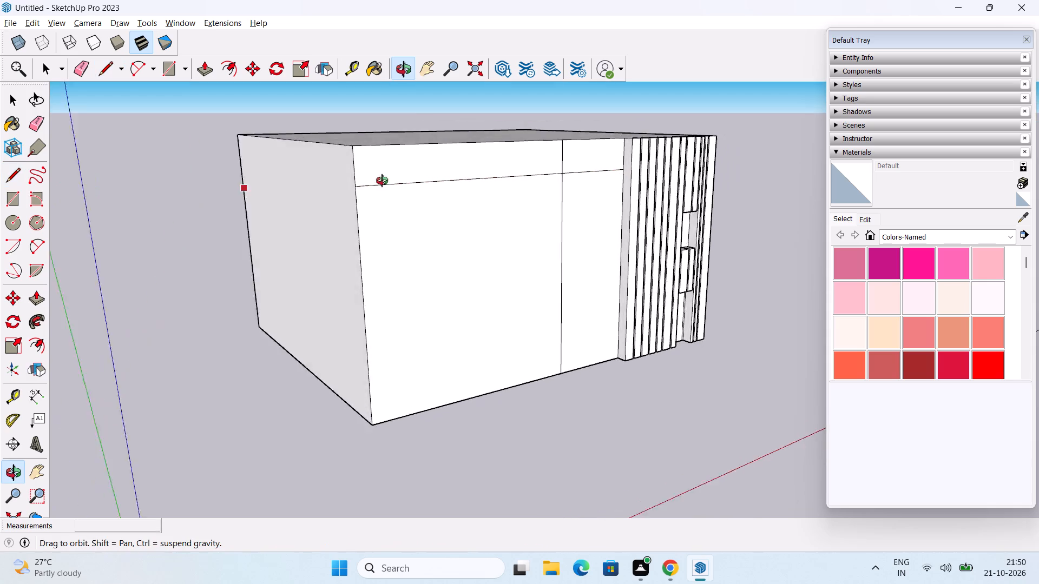
middle_drag(382, 181, 456, 217)
click(421, 242)
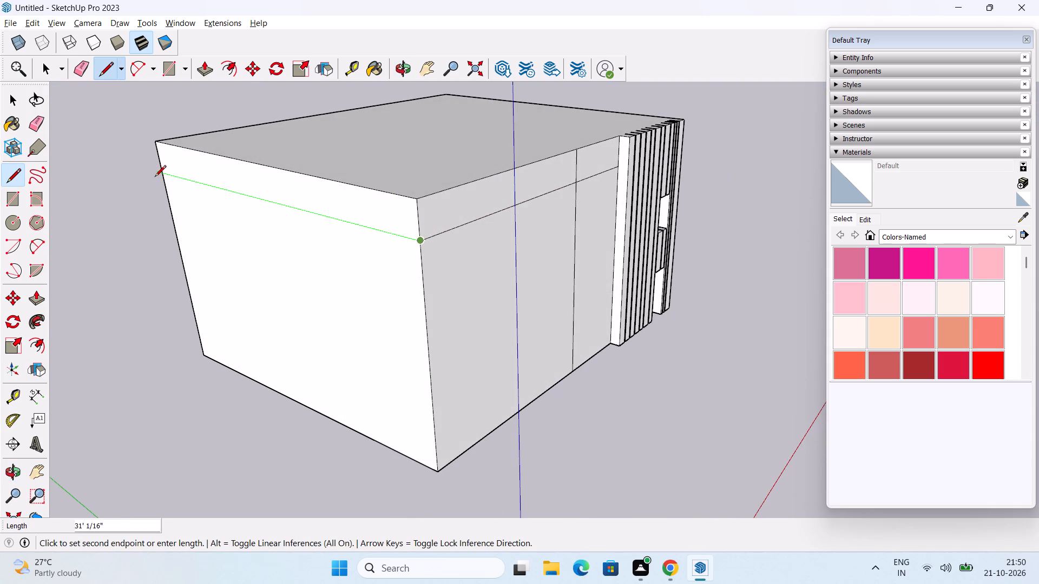
click(163, 174)
key(space)
Examine the box's front face and its new upper line from several angles.
scroll(369, 282, down, 3)
middle_drag(541, 360, 382, 338)
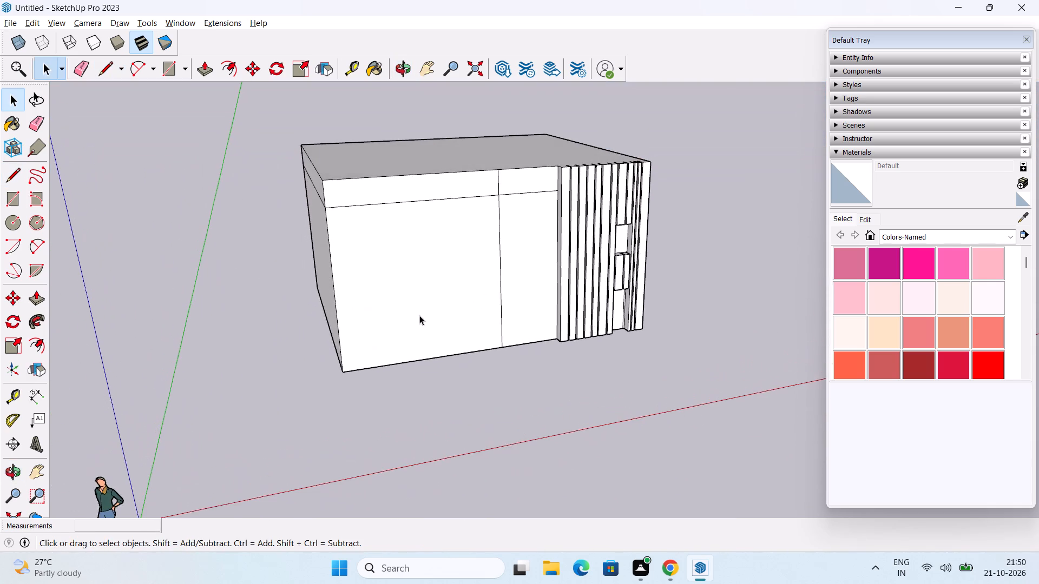
scroll(488, 314, down, 2)
shift+middle_drag(559, 327, 463, 327)
middle_drag(469, 328, 482, 303)
shift+middle_drag(388, 245, 423, 296)
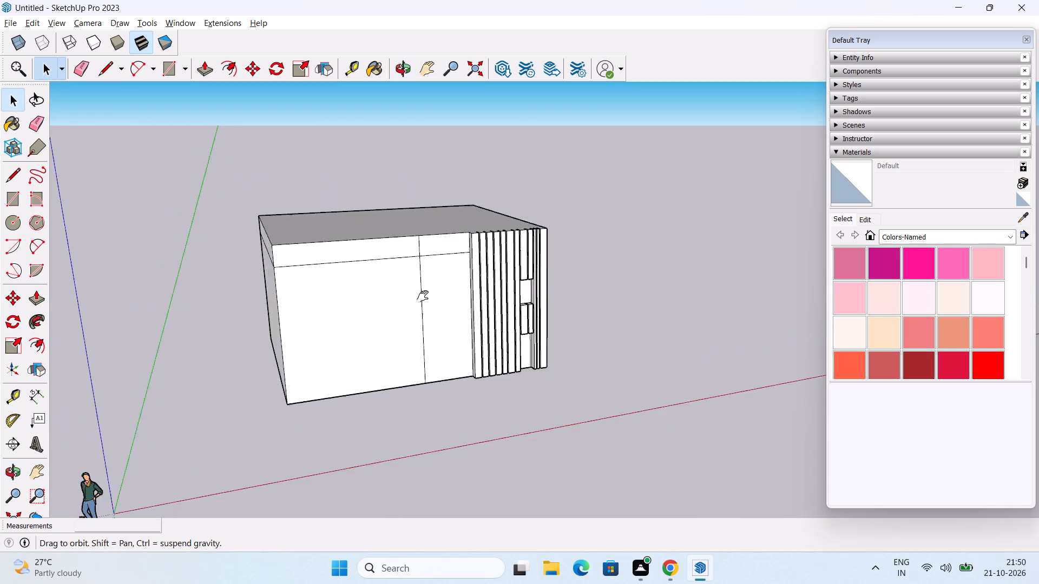
shift+middle_drag(423, 296, 455, 321)
middle_drag(462, 324, 435, 307)
scroll(442, 237, up, 3)
middle_drag(483, 314, 536, 241)
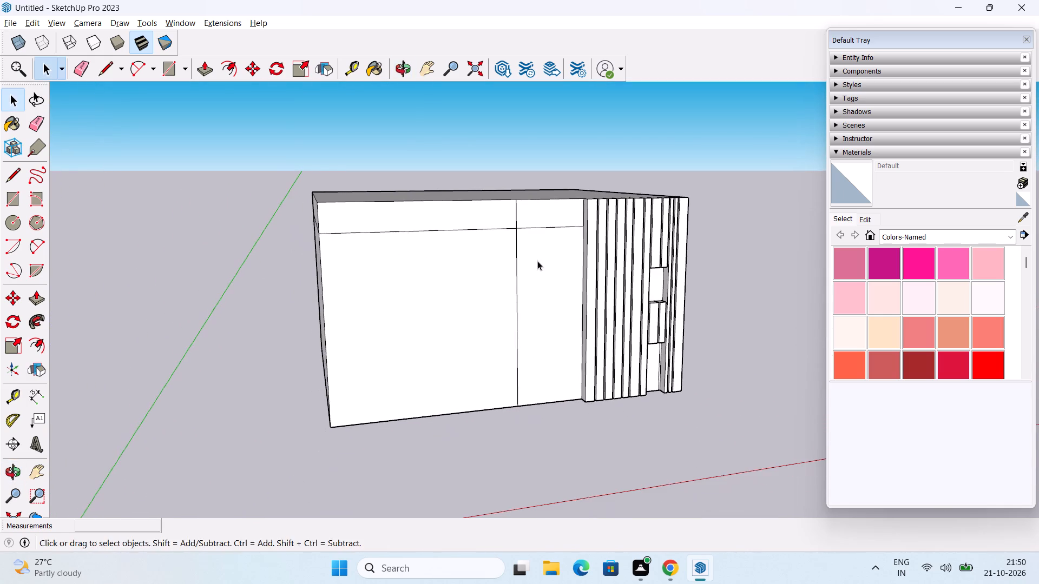
middle_drag(537, 278, 512, 314)
middle_drag(503, 296, 547, 240)
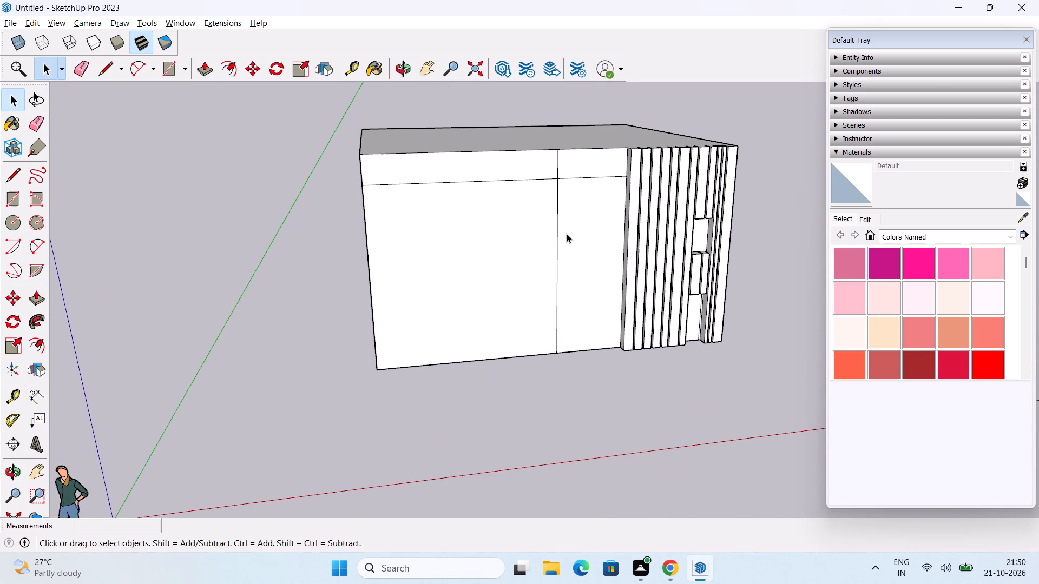
middle_drag(567, 234, 542, 284)
middle_drag(545, 281, 551, 282)
Erase the short piece of the front face's vertical line above the new horizontal line.
scroll(545, 260, up, 2)
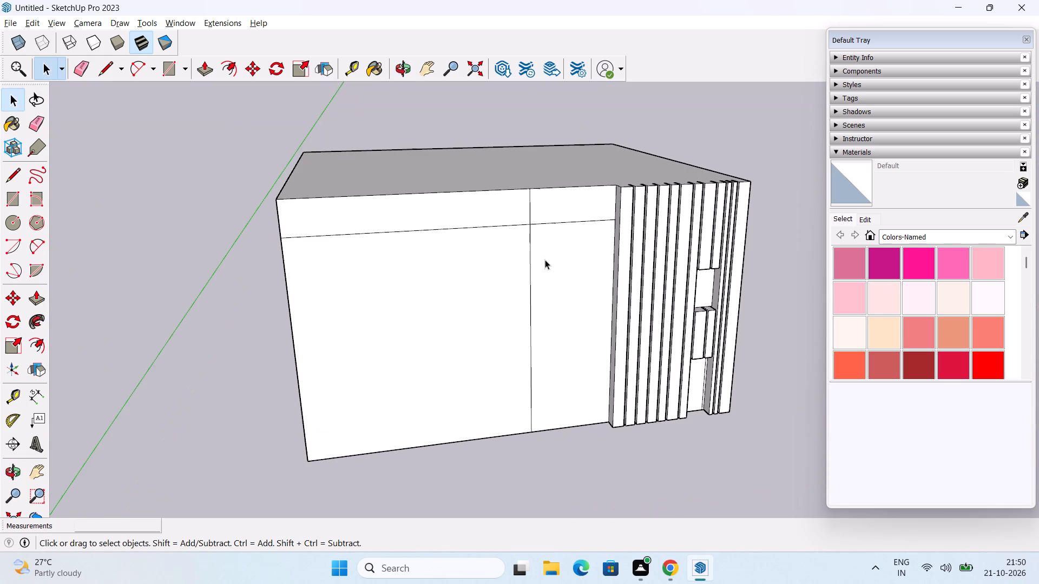
key(e)
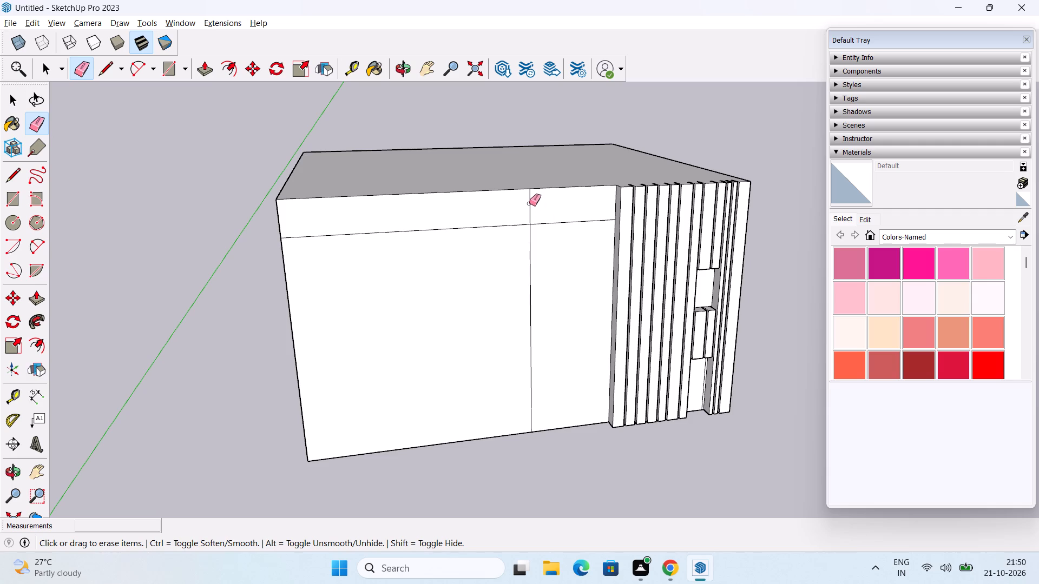
click(529, 203)
key(space)
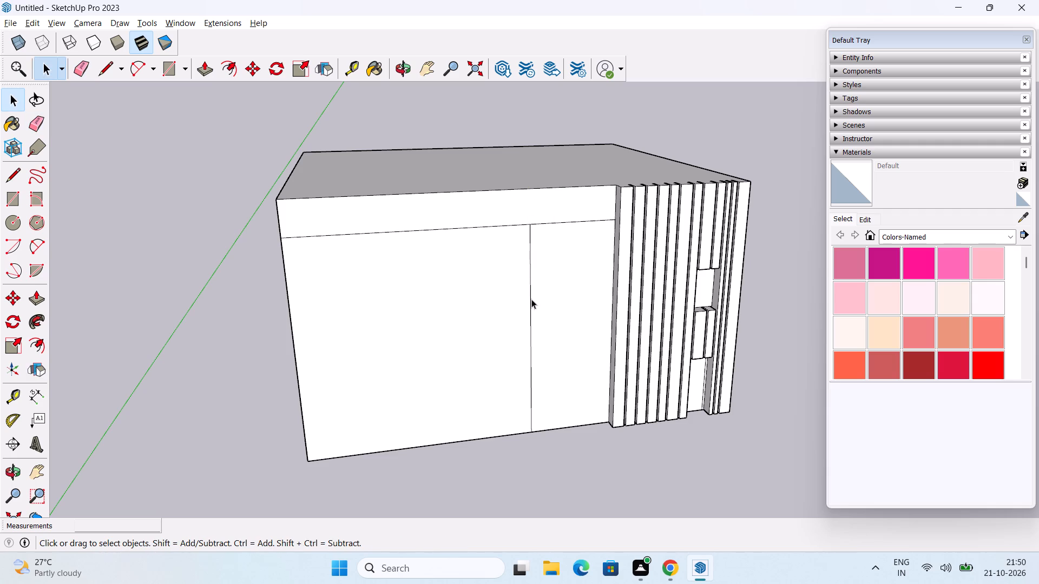
Copy the horizontal line segment between the vertical line and the strips 1'3" downward.
middle_drag(529, 305, 534, 276)
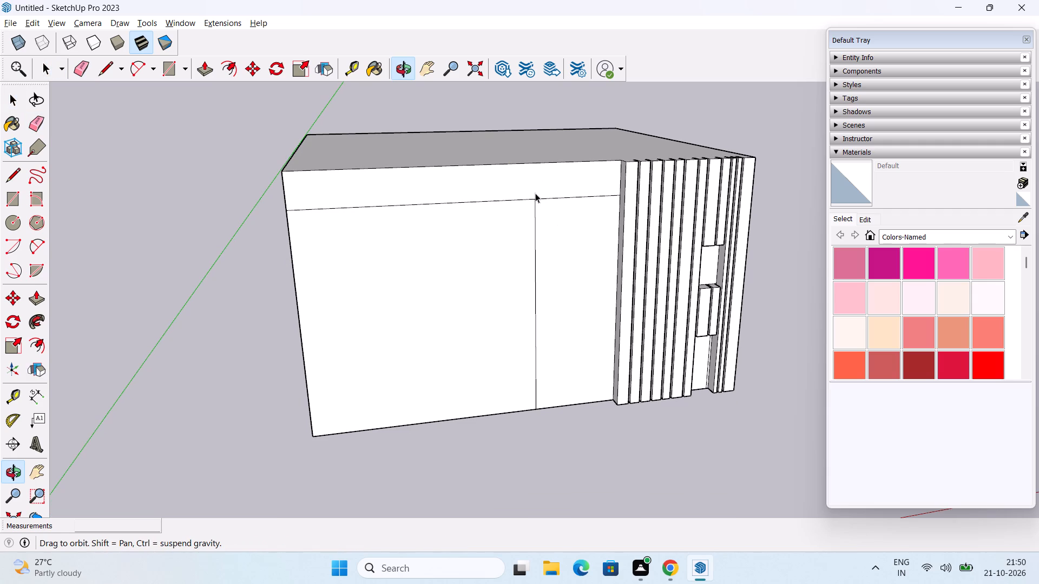
click(543, 194)
key(m)
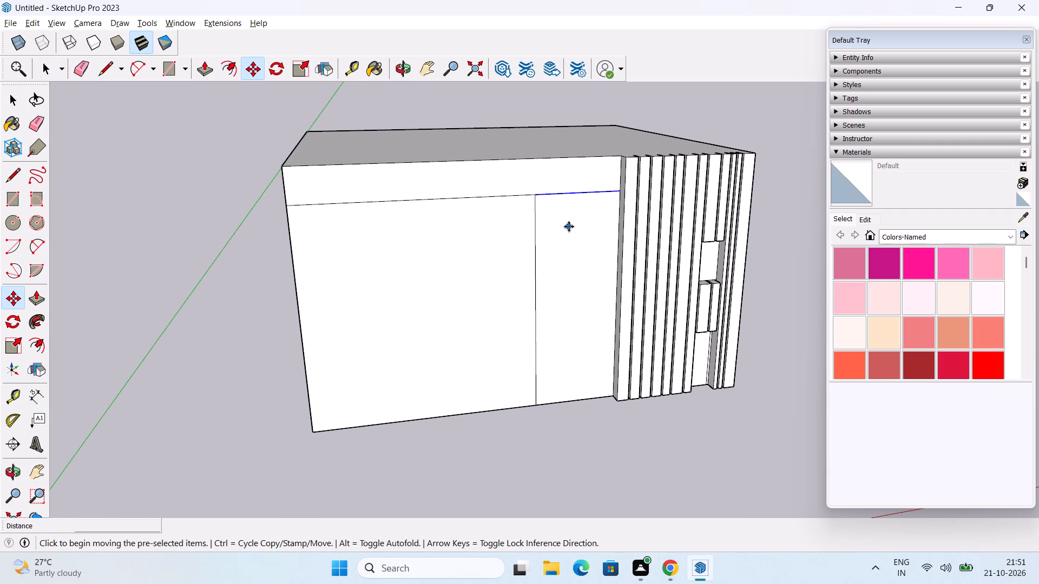
scroll(603, 240, up, 2)
middle_drag(603, 240, 640, 281)
scroll(628, 221, up, 1)
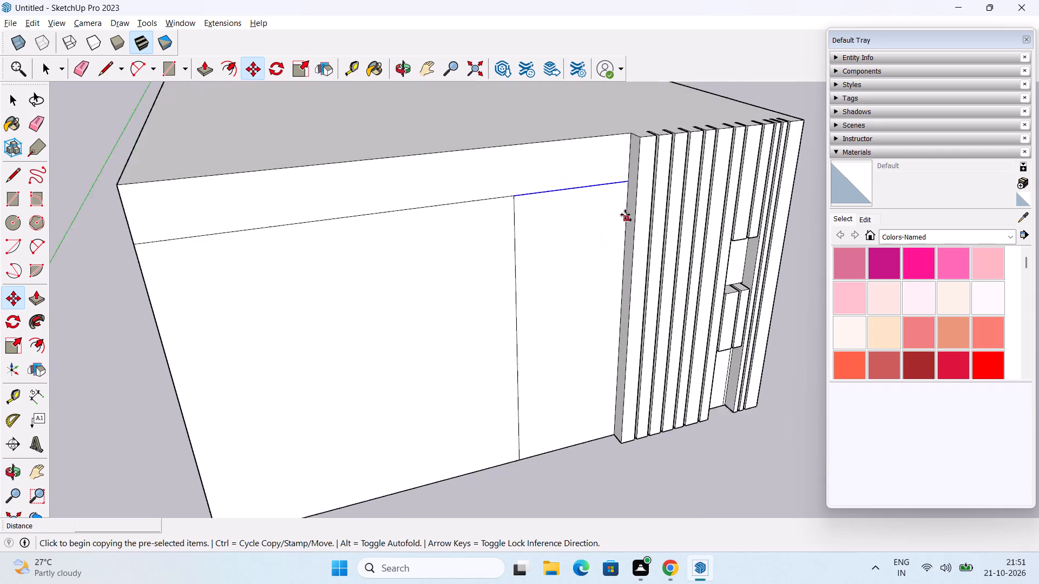
scroll(625, 215, up, 1)
click(629, 181)
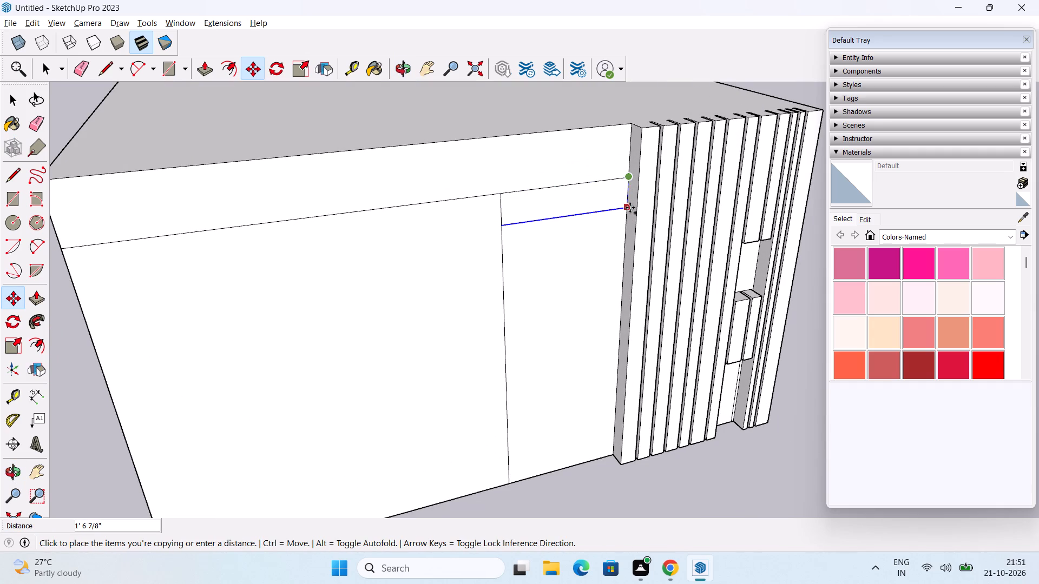
text(1')
key(Return)
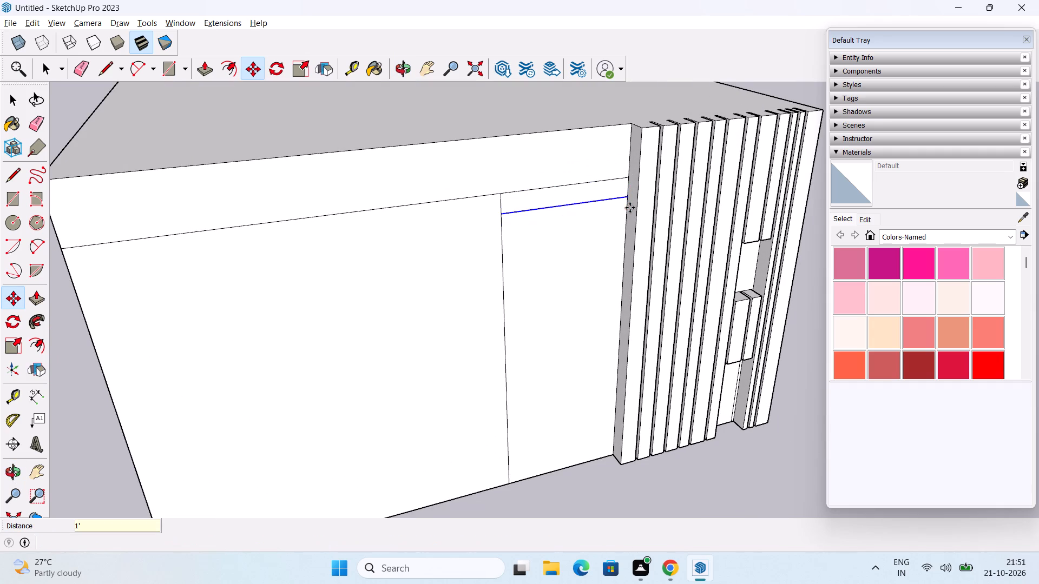
key(4)
key(BackSpace)
text(1'3")
key(Return)
key(space)
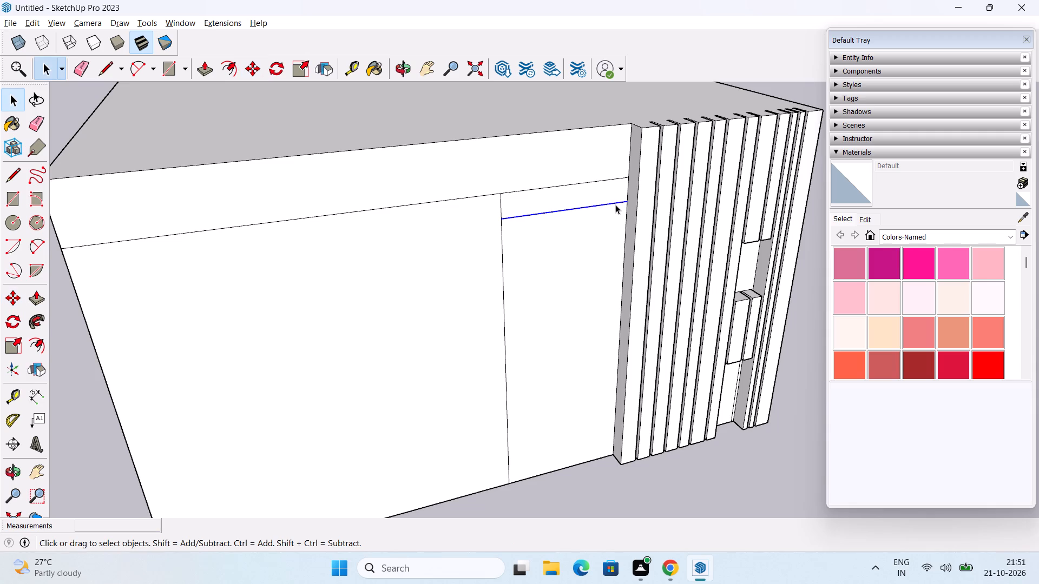
Extend the copied line with a 17'6" horizontal line from the vertical line to the front face's outer edge.
middle_drag(598, 209, 606, 220)
scroll(539, 237, up, 2)
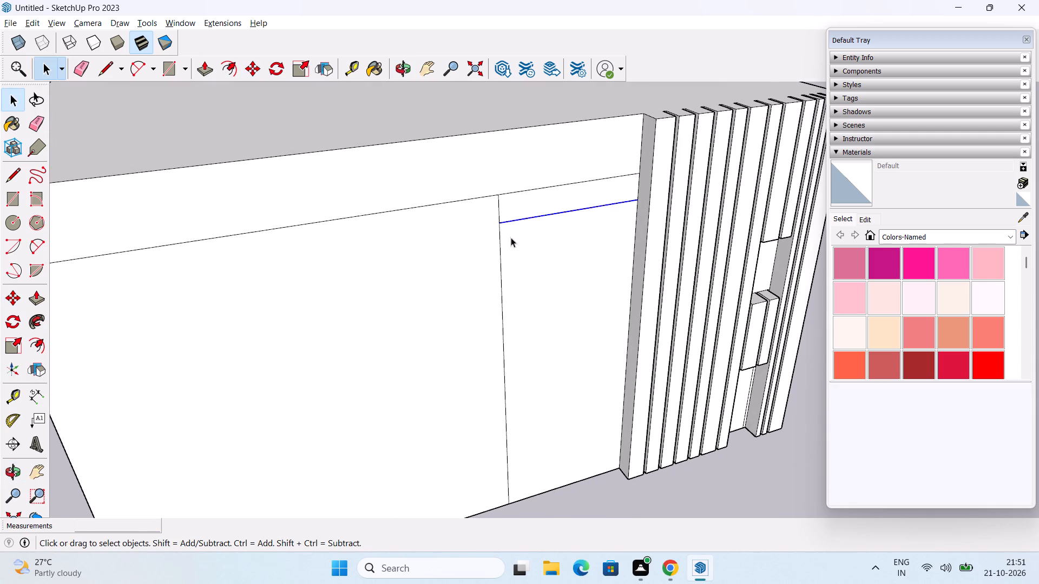
key(l)
click(496, 221)
middle_drag(325, 233, 400, 183)
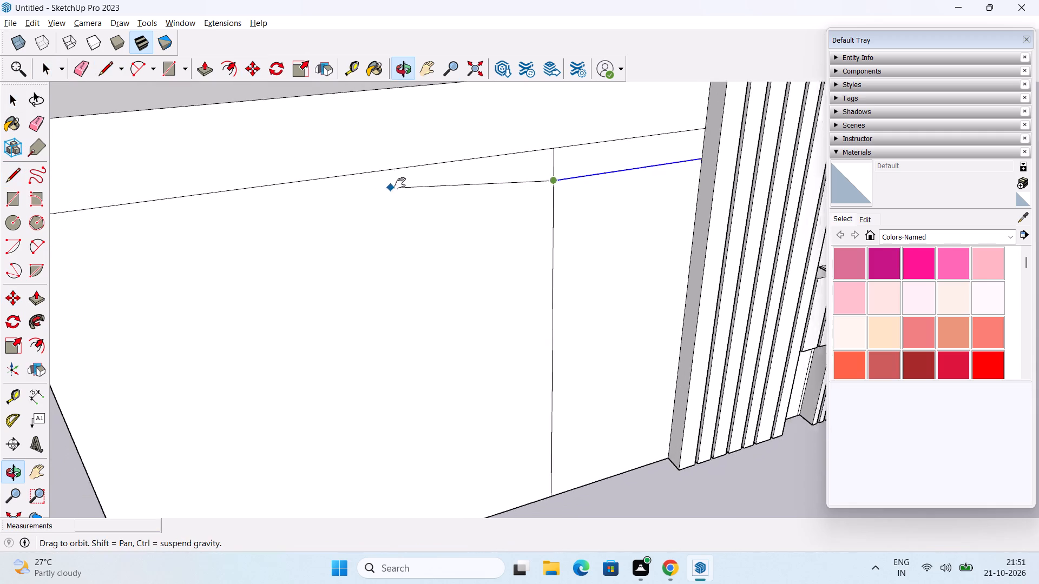
middle_drag(400, 183, 428, 172)
middle_drag(79, 248, 211, 170)
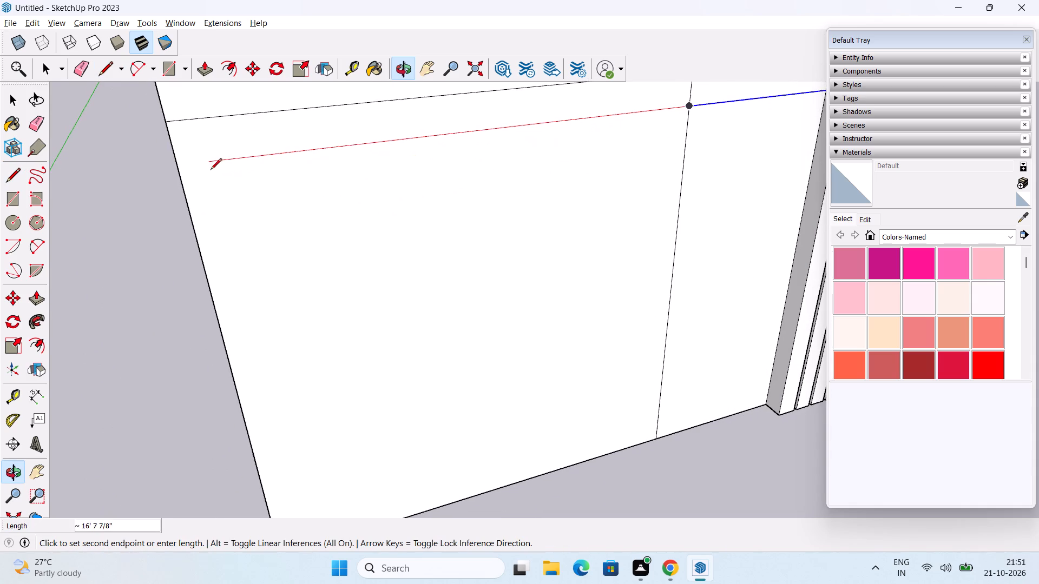
click(176, 168)
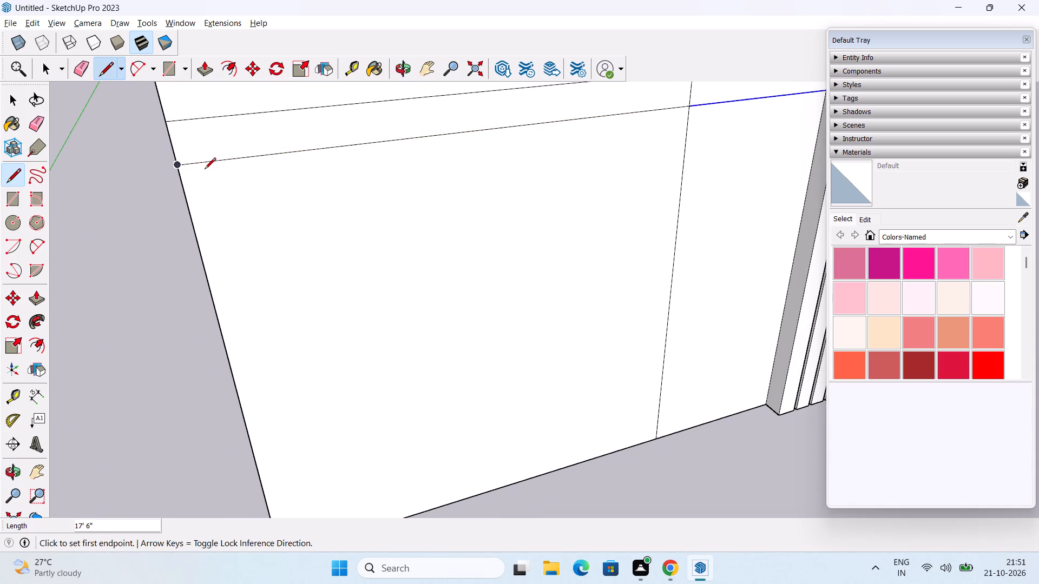
key(space)
Copy the bottom edge of the front face's large section about 8' up to the midpoint of the outer vertical edge.
scroll(205, 170, down, 4)
shift+middle_drag(273, 218, 295, 175)
scroll(311, 187, down, 3)
shift+middle_drag(334, 217, 326, 266)
middle_drag(322, 301, 338, 241)
click(382, 388)
middle_drag(432, 383, 403, 401)
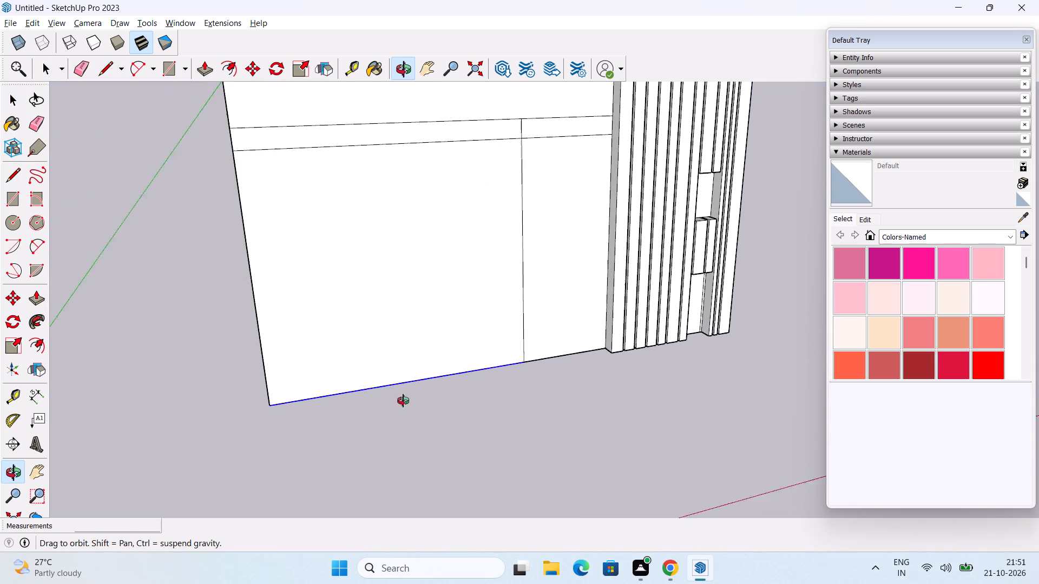
middle_drag(403, 401, 394, 403)
key(m)
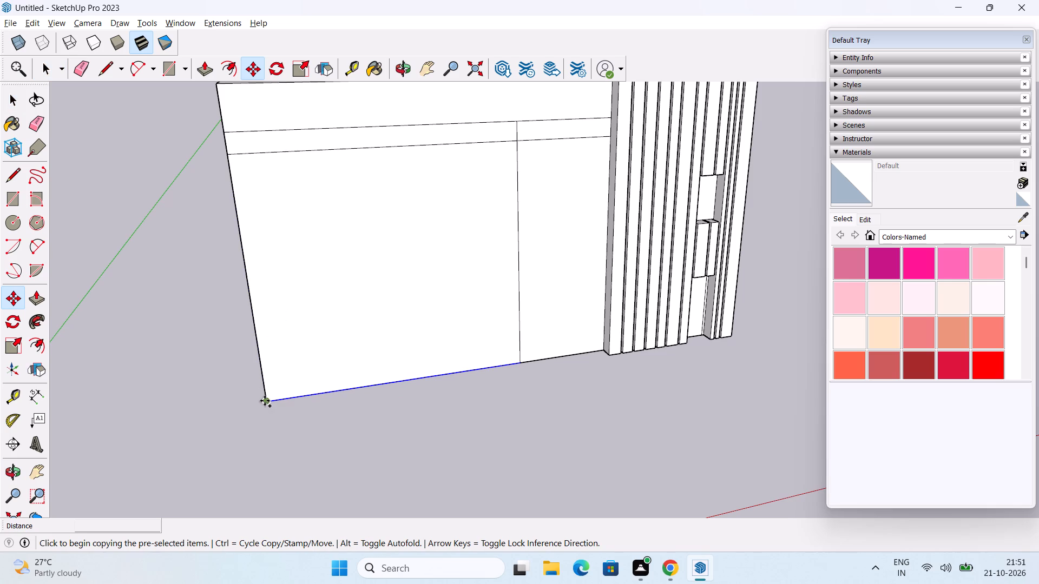
click(265, 401)
click(248, 288)
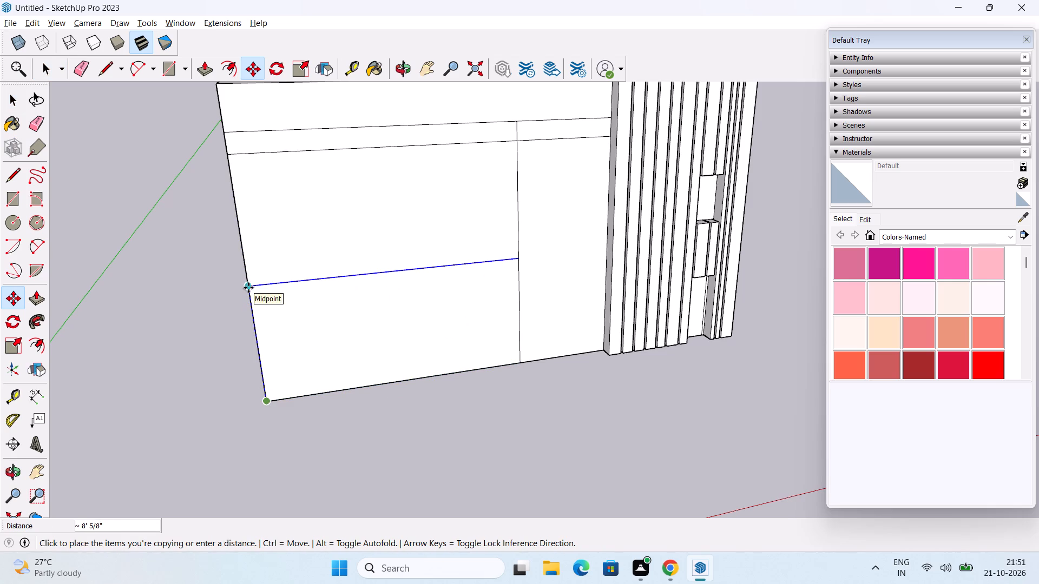
middle_drag(255, 278, 272, 290)
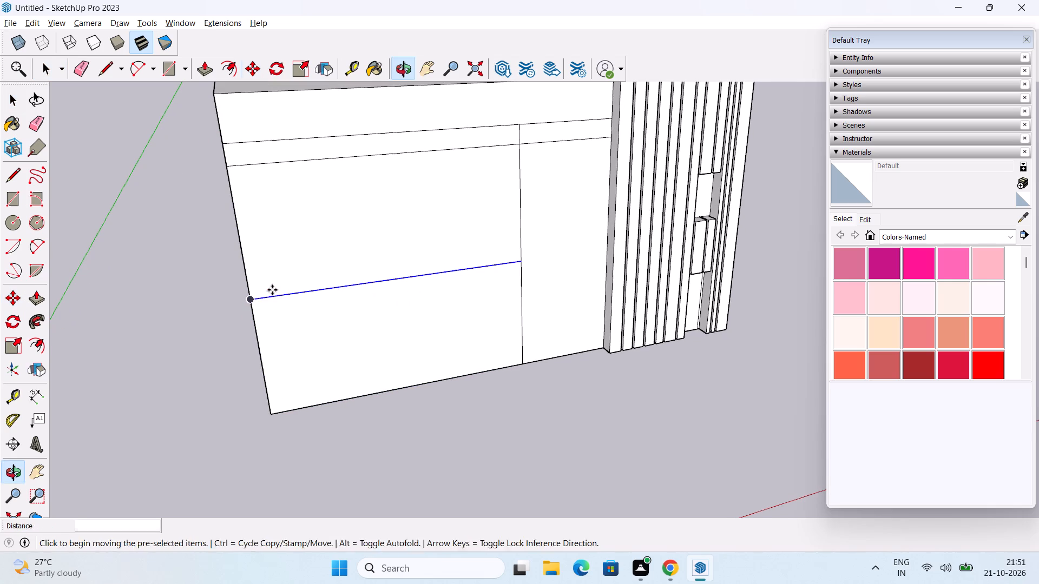
key(space)
Copy the new mid-height horizontal line 1'3" upward.
key(m)
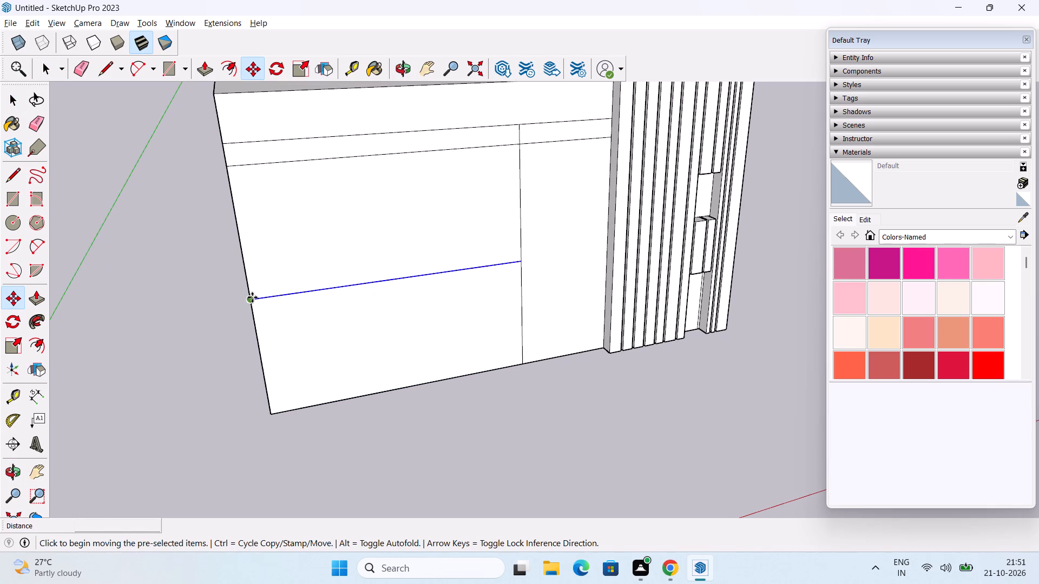
click(249, 298)
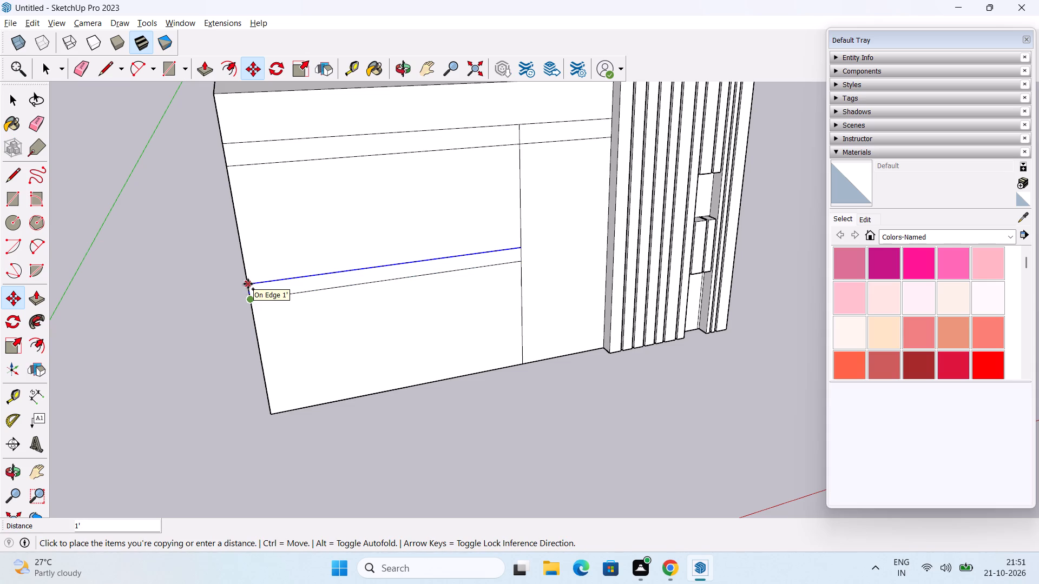
key(1)
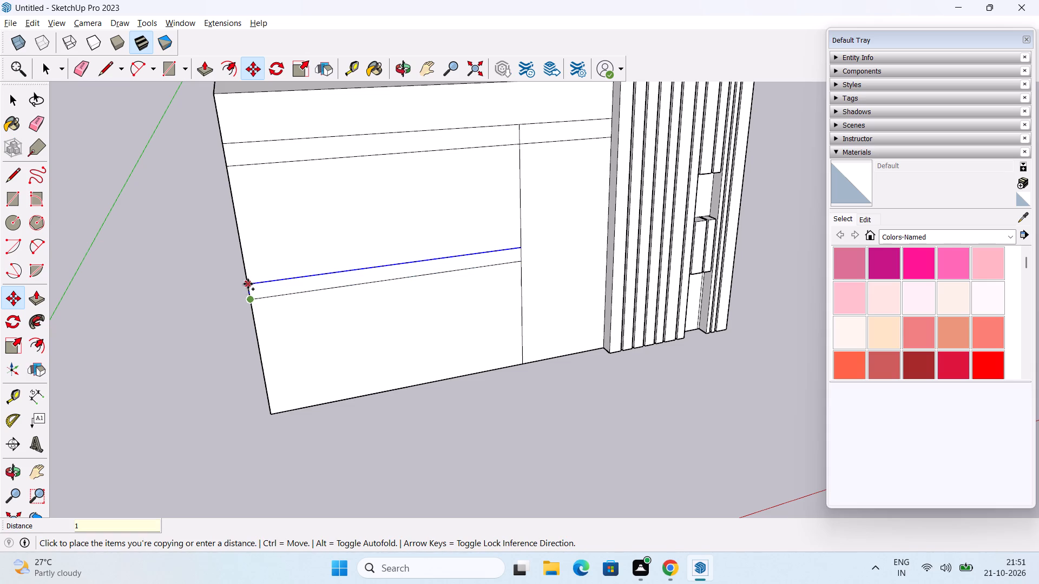
text('3")
key(Return)
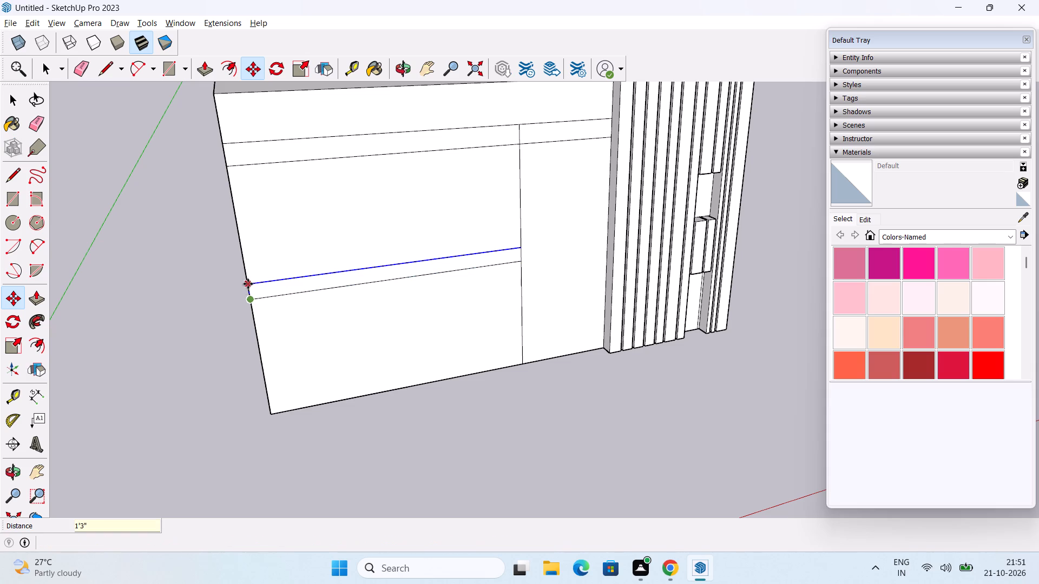
middle_drag(248, 284, 211, 282)
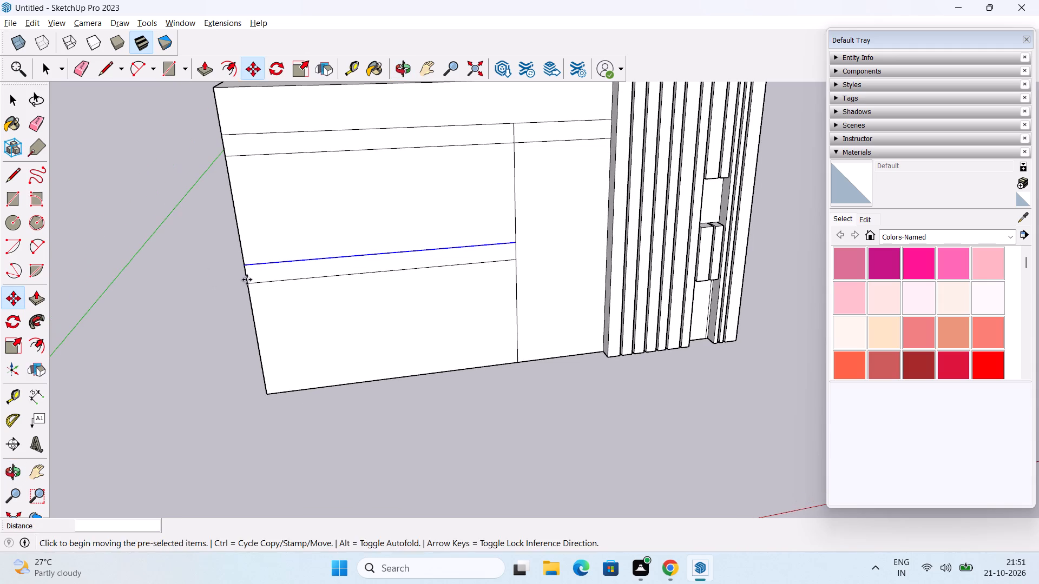
key(space)
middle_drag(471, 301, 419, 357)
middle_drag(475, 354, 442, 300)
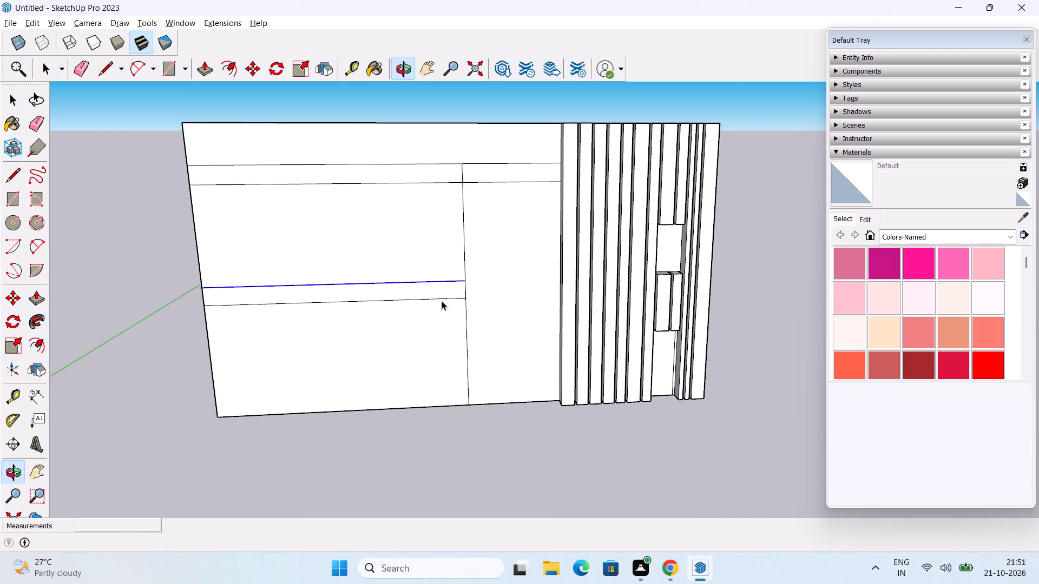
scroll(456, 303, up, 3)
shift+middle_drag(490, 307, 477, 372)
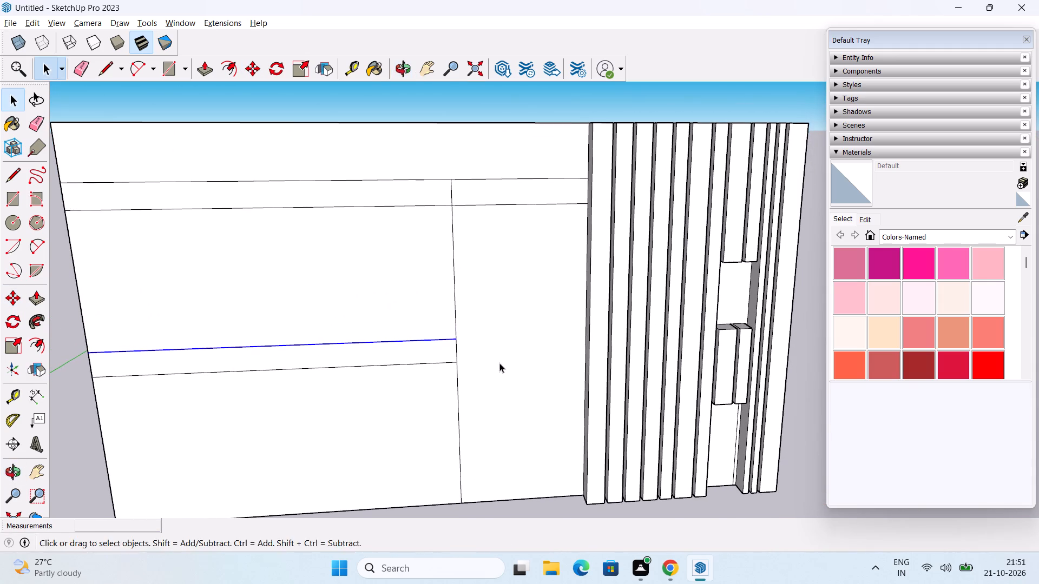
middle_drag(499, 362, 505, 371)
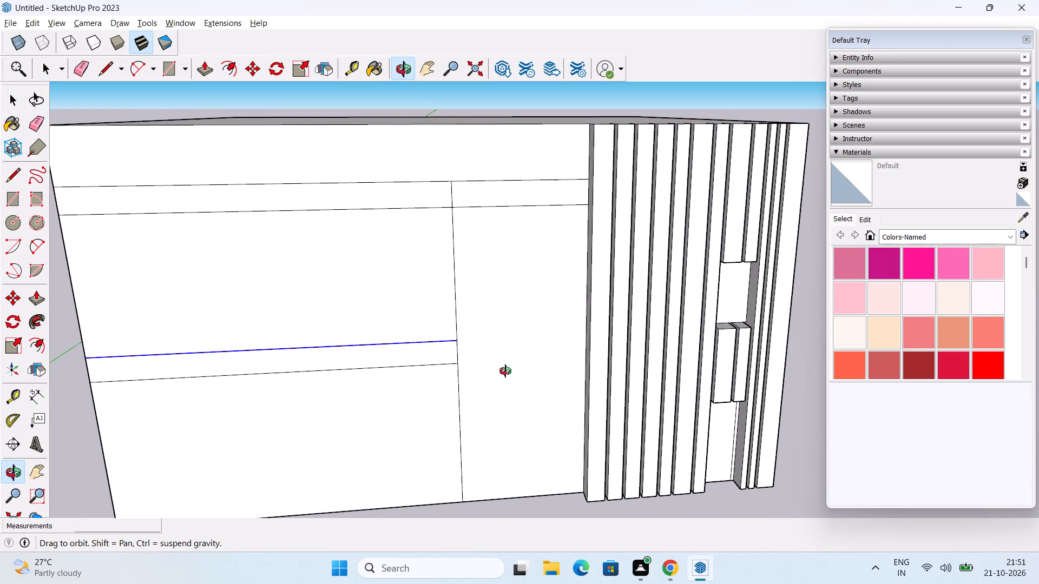
Extend the lower mid-height horizontal line with a line about 6'9" long from the vertical line to the strips.
middle_drag(505, 371, 517, 336)
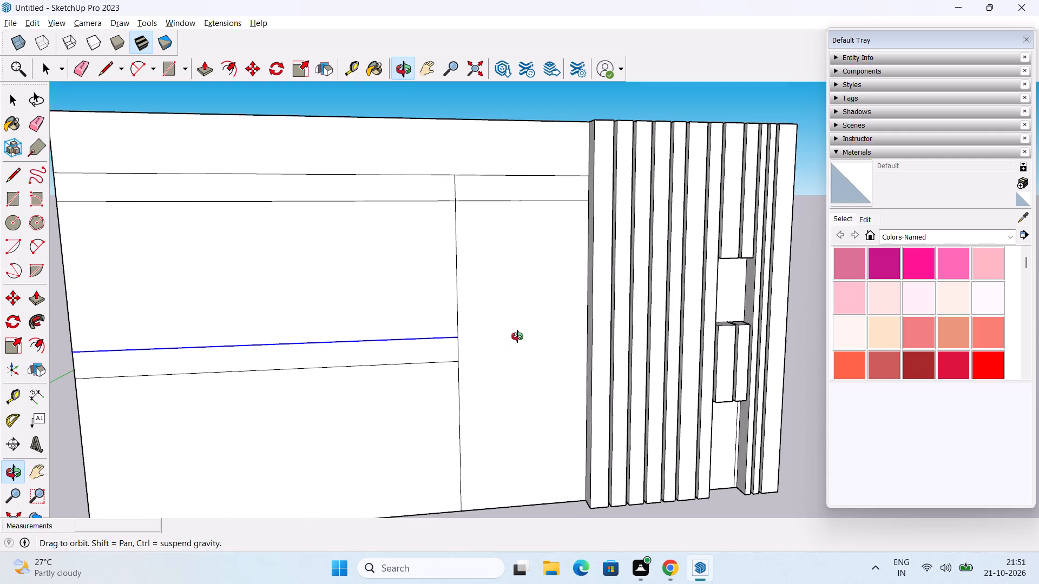
middle_drag(517, 336, 532, 366)
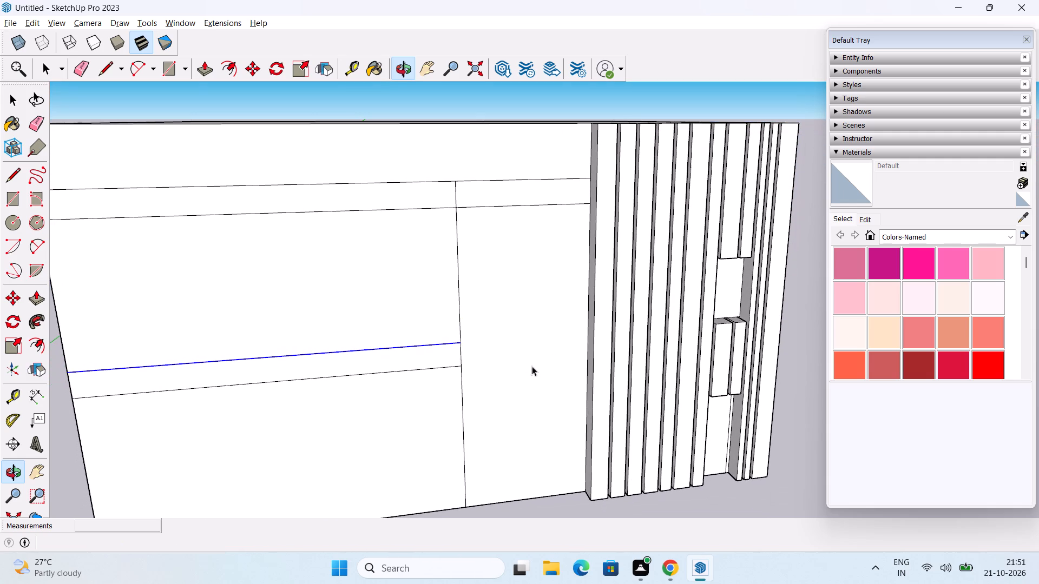
scroll(546, 372, down, 1)
middle_drag(546, 374, 548, 331)
middle_drag(542, 336, 542, 331)
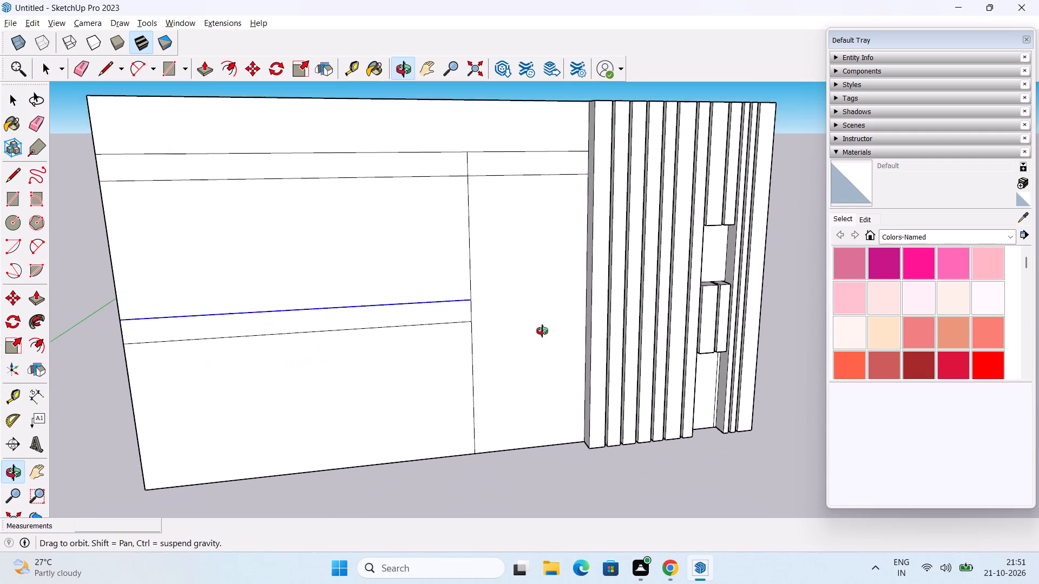
middle_drag(542, 331, 542, 309)
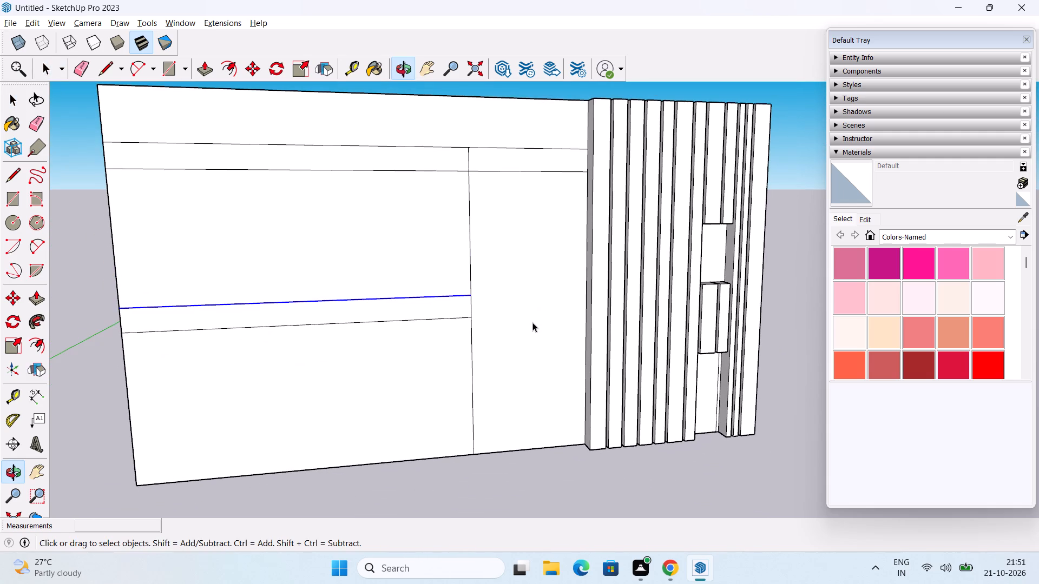
scroll(531, 323, up, 3)
middle_drag(534, 334, 512, 342)
key(l)
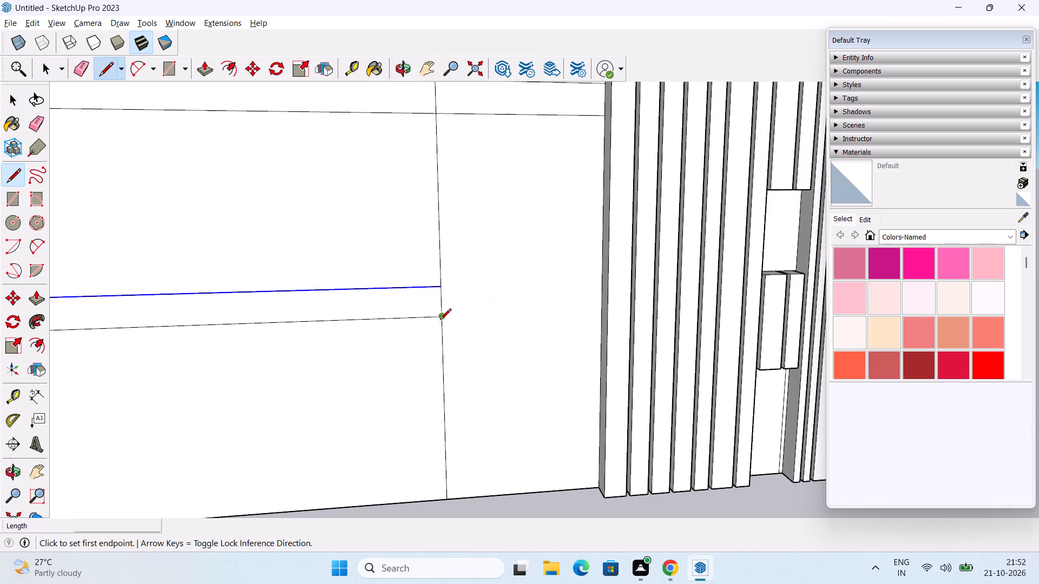
click(441, 316)
middle_drag(623, 317, 635, 316)
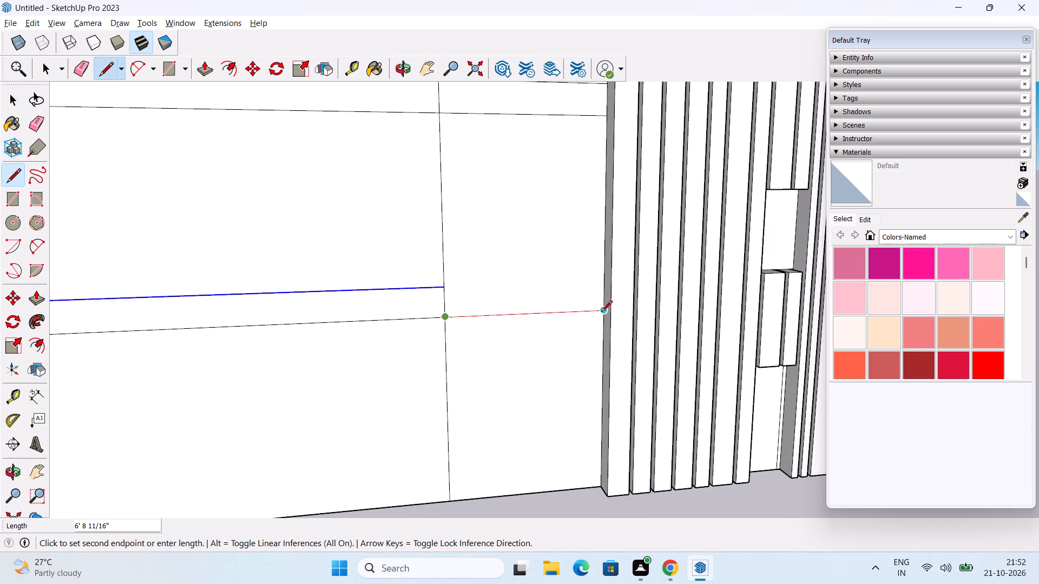
click(602, 312)
key(space)
Push/Pull the upper horizontal band outward 1', covering its segments on both sides of the vertical line.
scroll(576, 306, down, 2)
shift+middle_drag(576, 306, 577, 310)
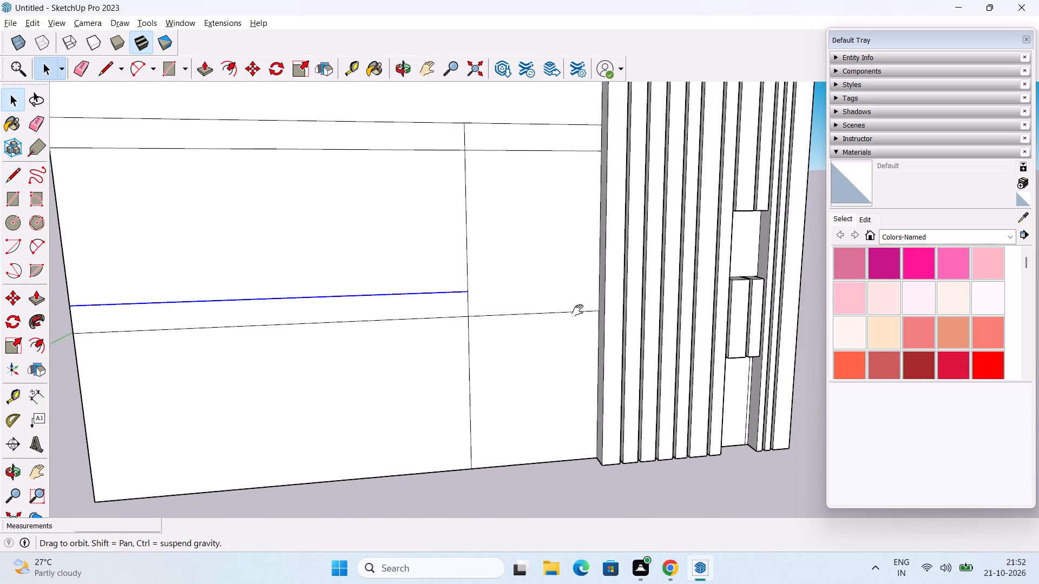
shift+middle_drag(577, 310, 561, 386)
middle_drag(557, 380, 516, 359)
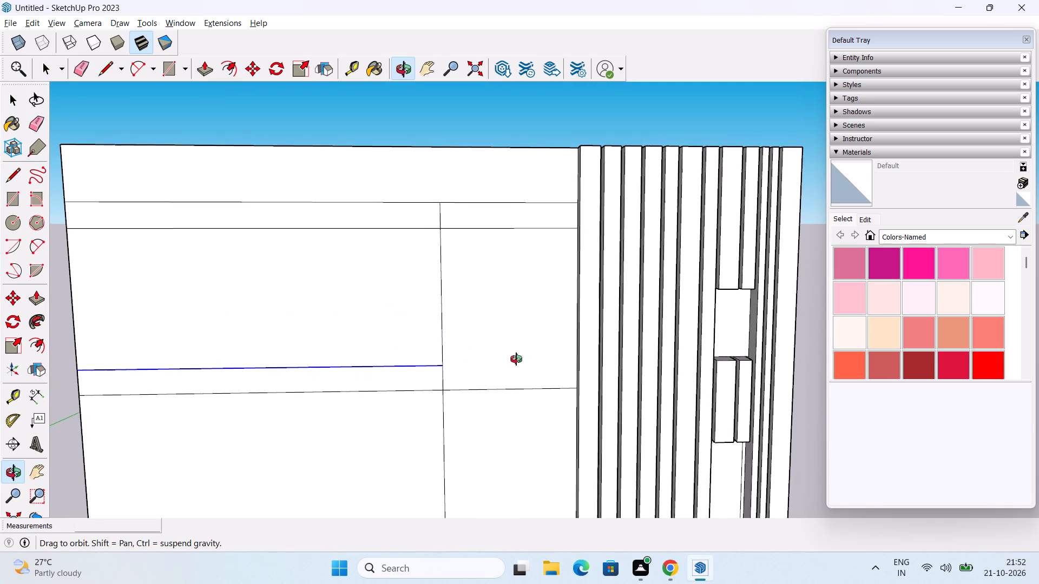
middle_drag(516, 359, 525, 376)
scroll(490, 295, down, 1)
middle_drag(489, 290, 492, 305)
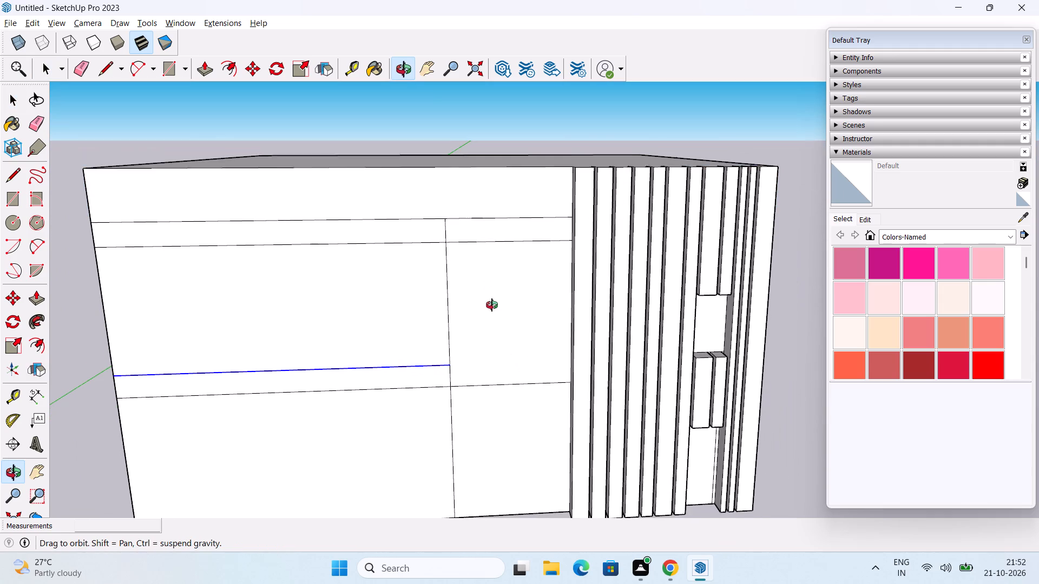
middle_drag(492, 305, 492, 306)
scroll(491, 303, down, 1)
middle_drag(491, 303, 512, 298)
key(p)
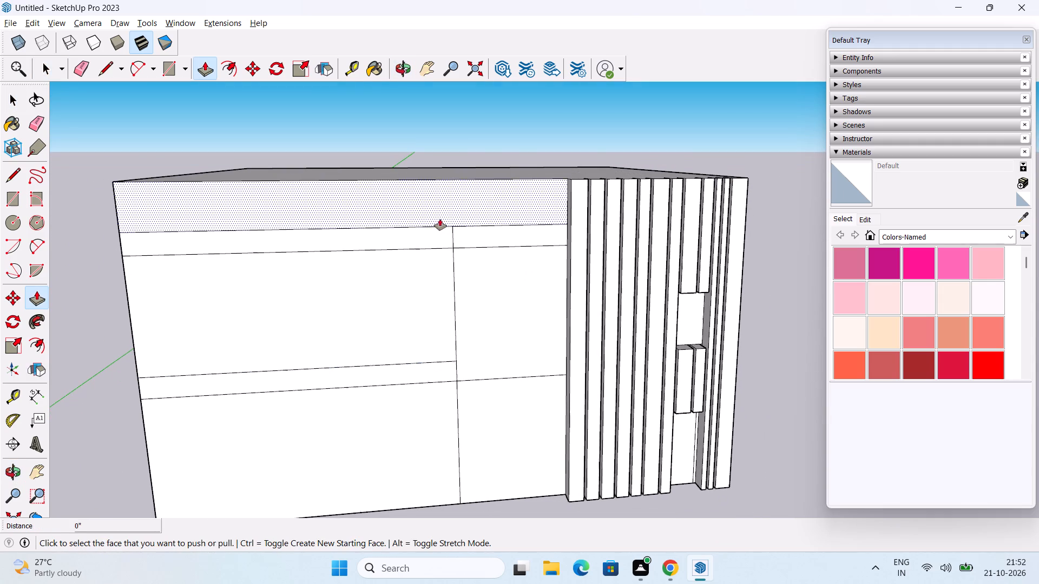
click(422, 230)
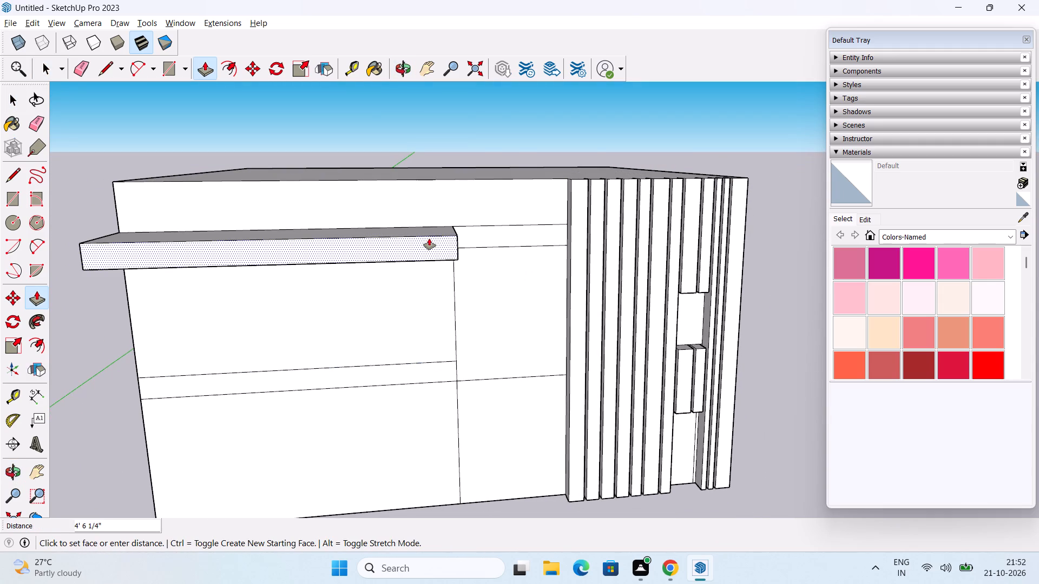
text(1')
key(Return)
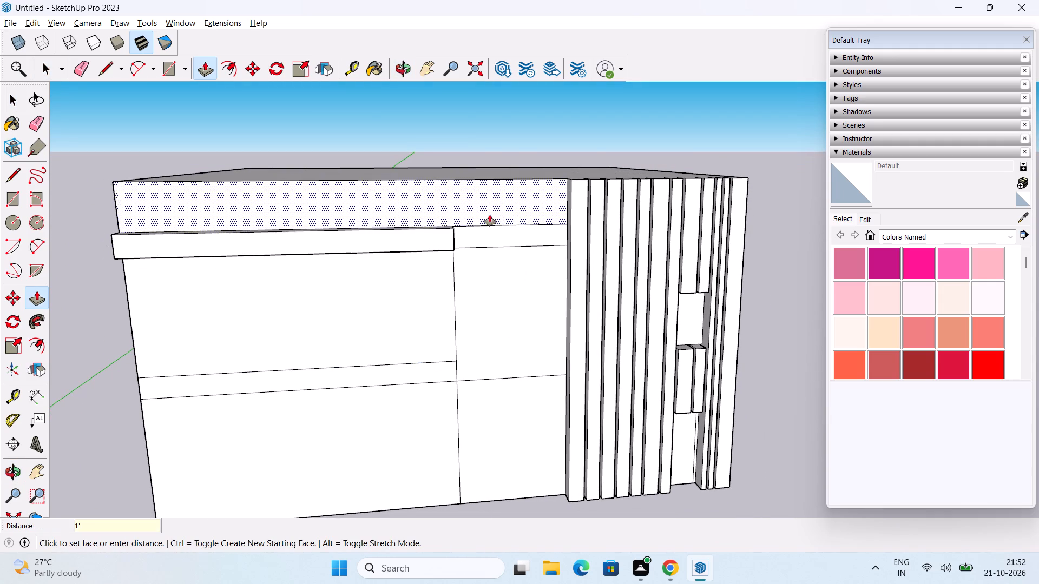
double_click(503, 233)
Push/Pull the underside of the raised band's short segment beside the strips 1' downward.
middle_drag(498, 275, 481, 126)
scroll(502, 228, up, 2)
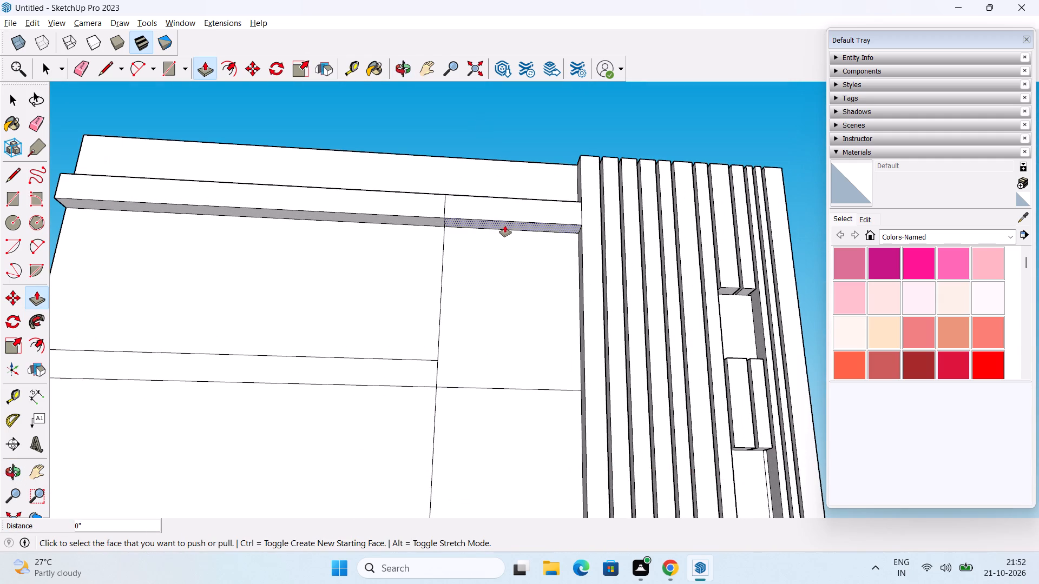
click(505, 225)
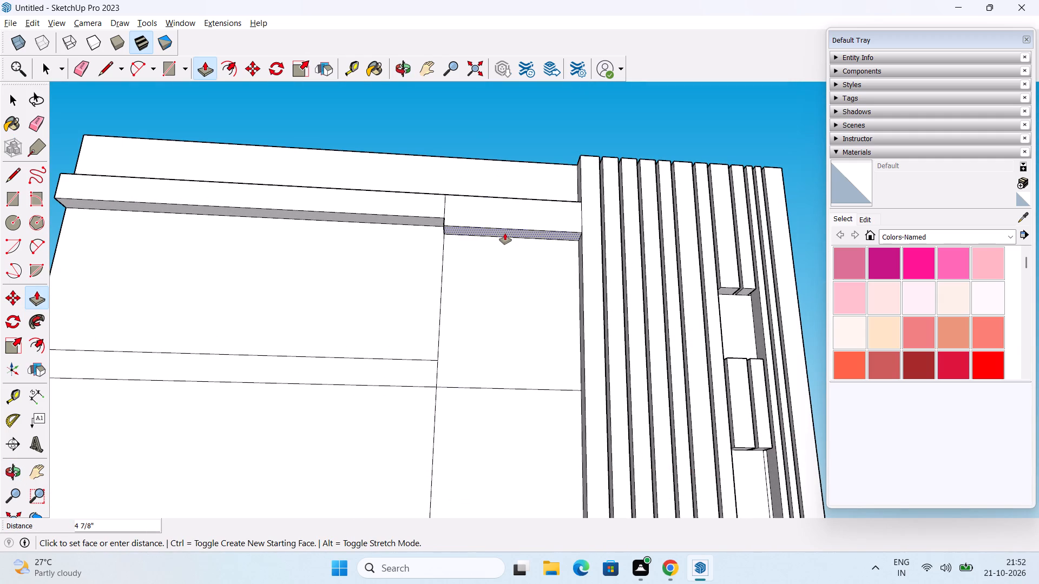
text(1')
key(Return)
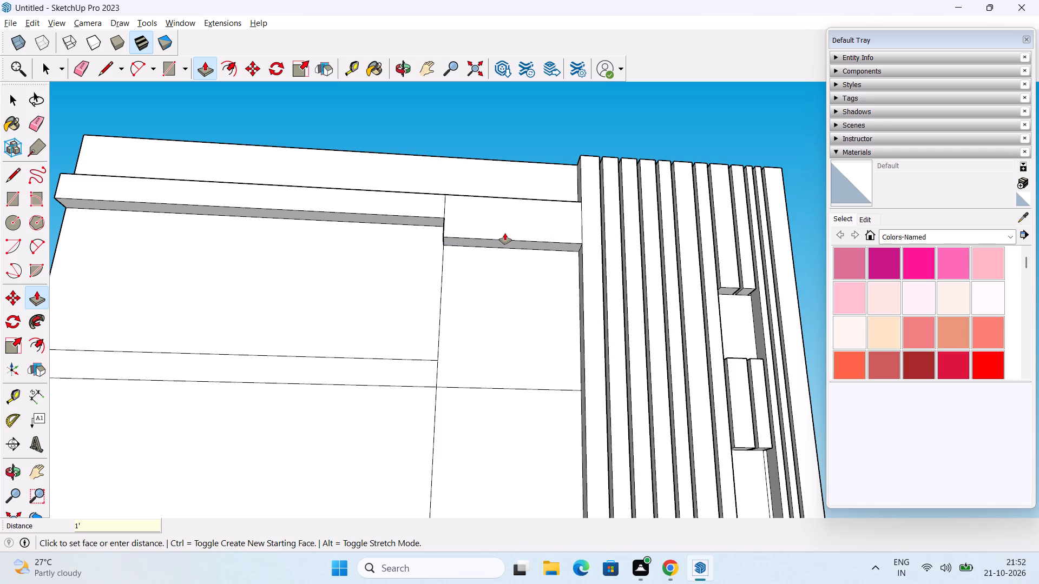
scroll(505, 233, down, 2)
middle_drag(505, 239, 509, 302)
key(space)
Copy the vertical edge beside the strips, below the raised band, across to the vertical line and divide the span into 4 equal panels.
middle_drag(509, 294, 508, 371)
shift+middle_drag(507, 366, 511, 329)
scroll(490, 321, up, 2)
middle_drag(490, 326, 488, 335)
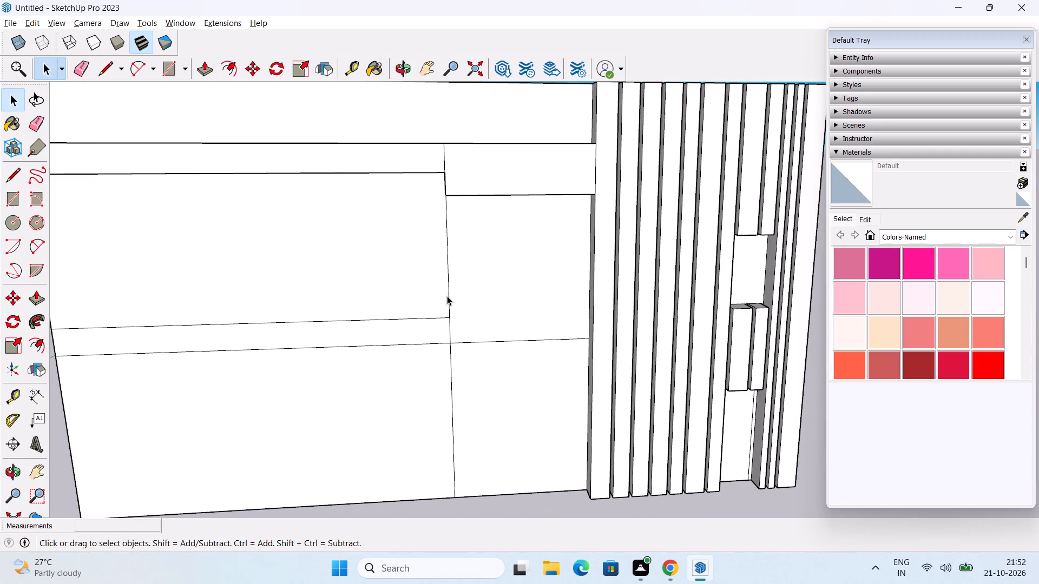
middle_drag(540, 314, 577, 321)
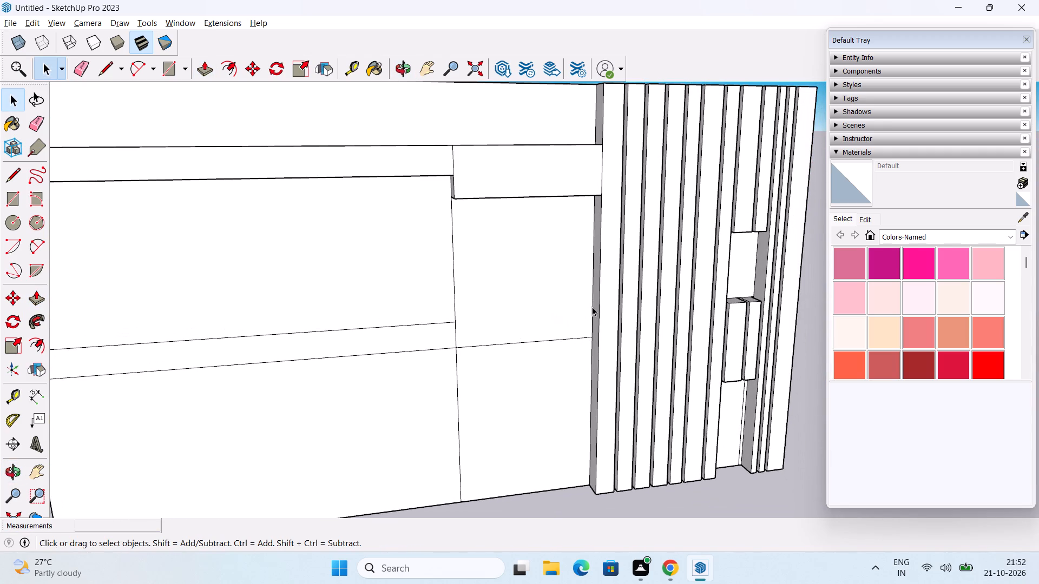
click(592, 307)
middle_drag(589, 348, 579, 347)
key(m)
scroll(587, 342, up, 3)
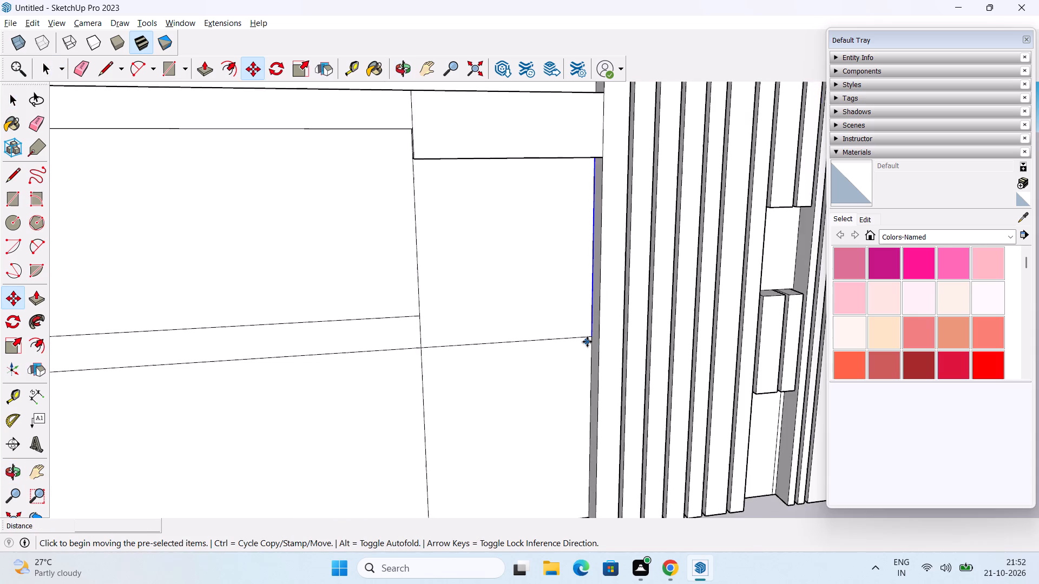
click(591, 337)
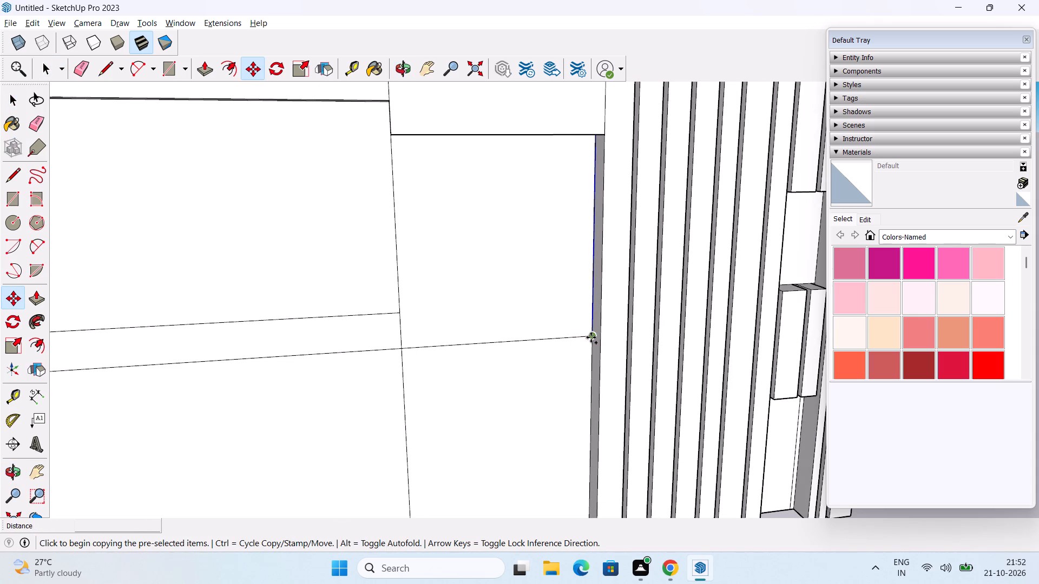
click(402, 350)
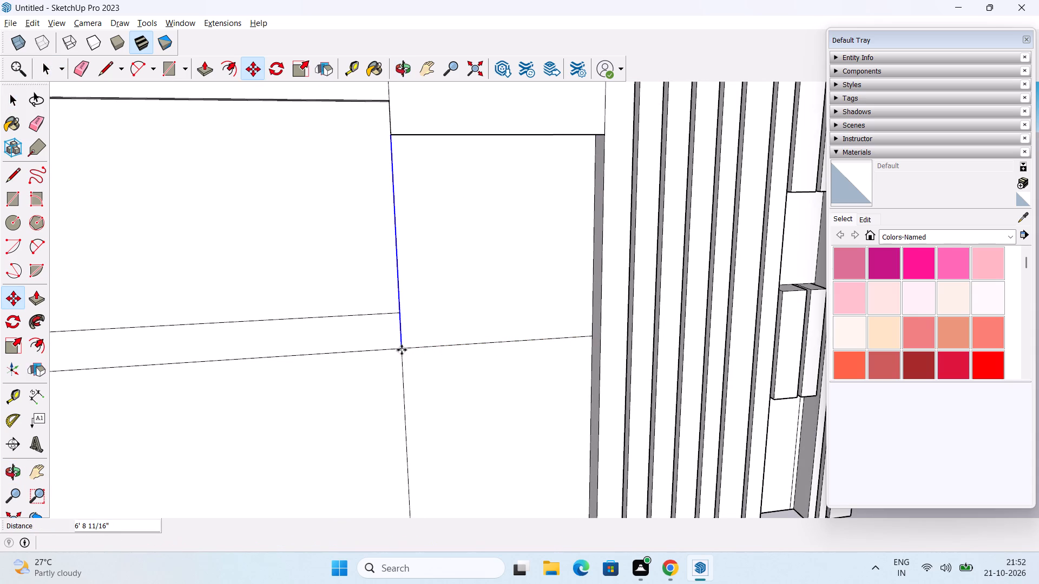
text(/4)
key(Return)
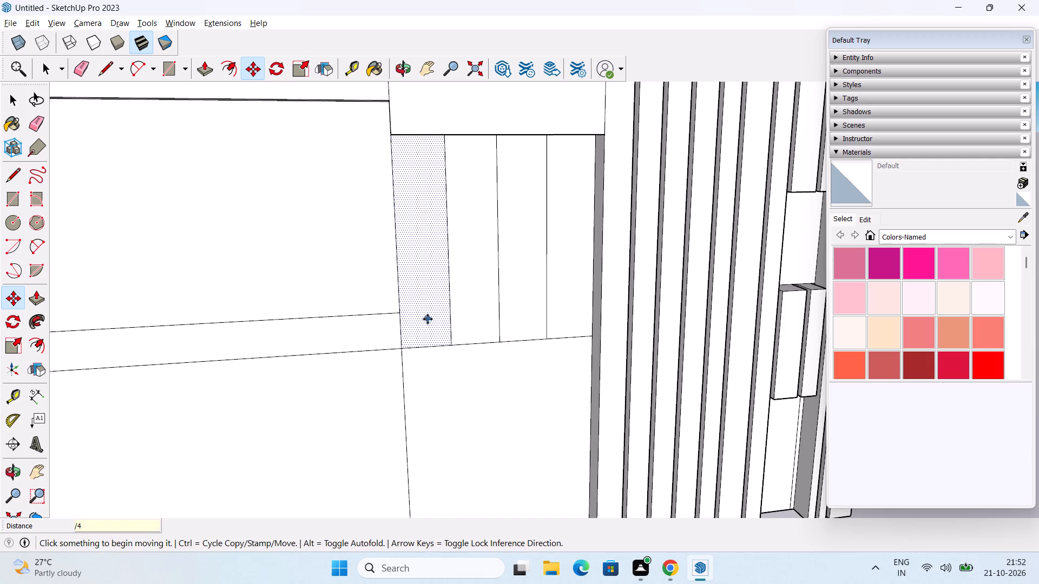
key(space)
Examine the front face's raised band and the new vertical divisions from above, below and straight on.
click(450, 309)
scroll(450, 337, up, 2)
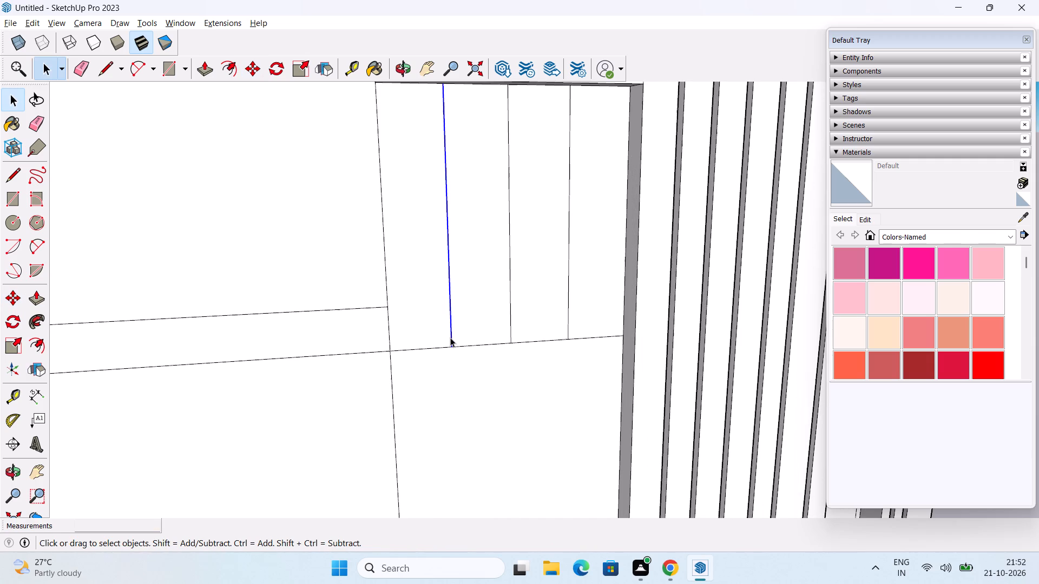
middle_drag(450, 362, 428, 375)
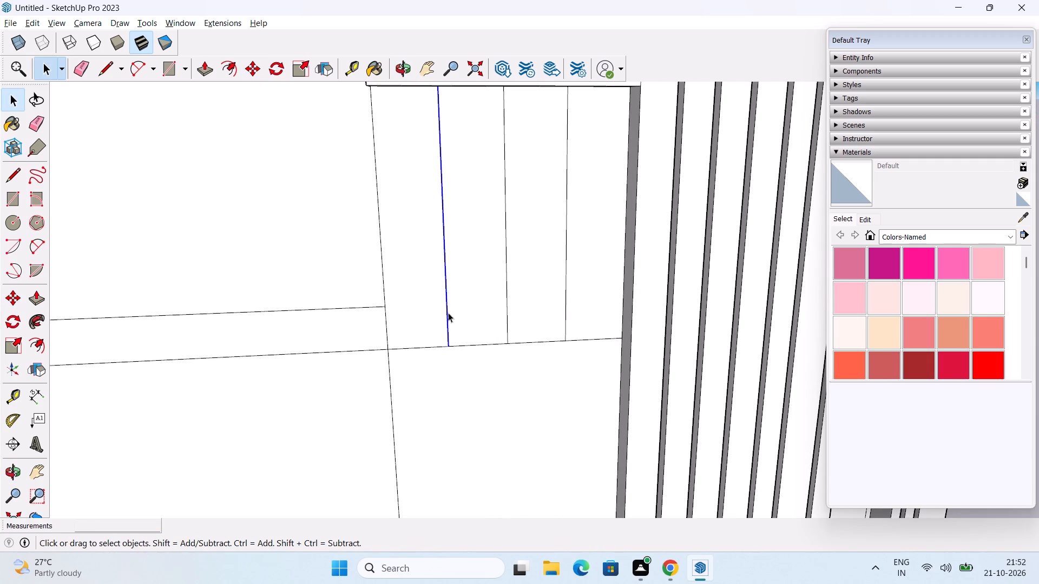
scroll(527, 339, down, 9)
middle_drag(518, 412, 506, 363)
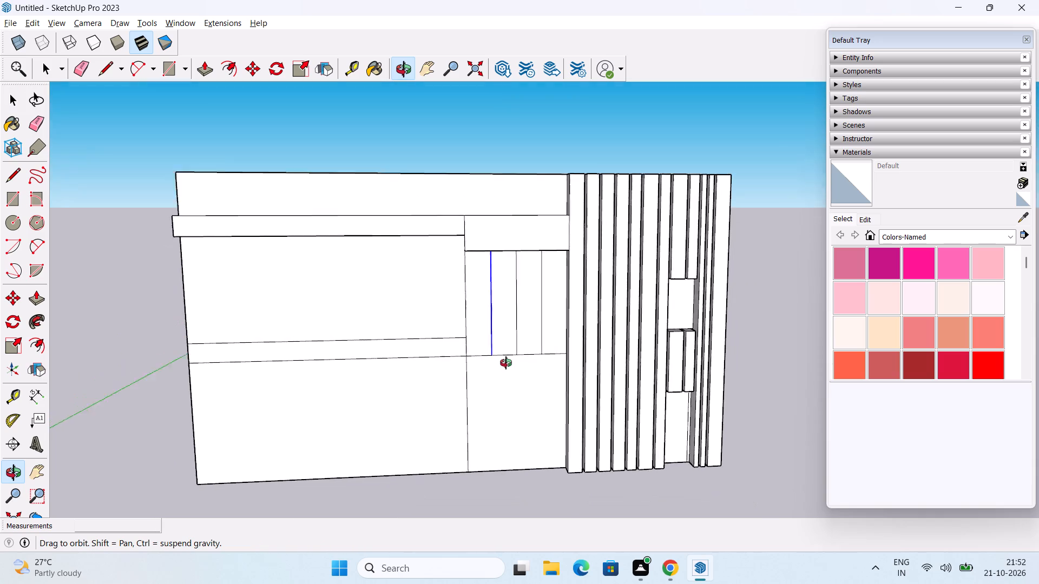
middle_drag(506, 363, 494, 418)
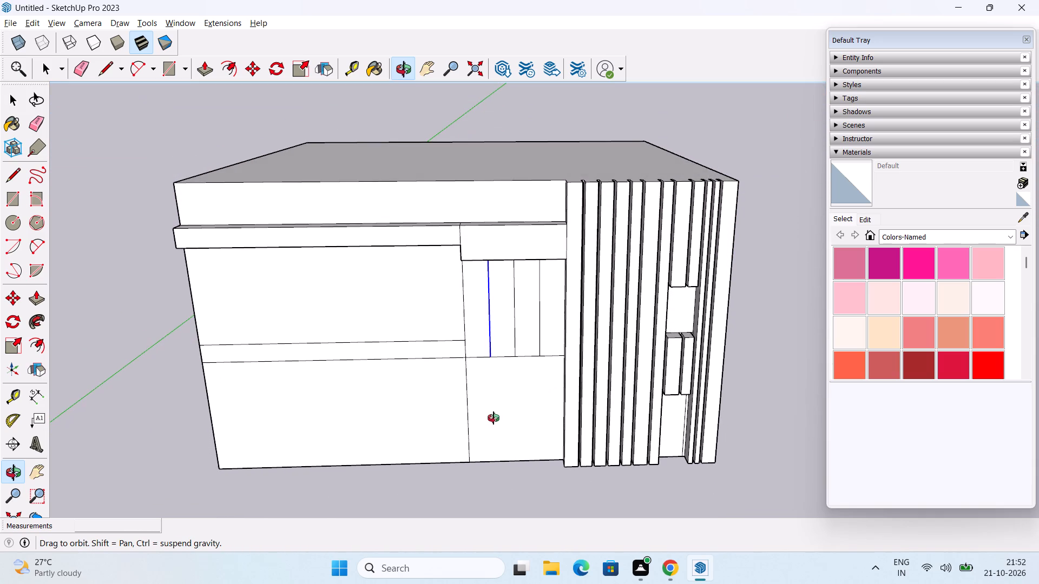
middle_drag(494, 418, 496, 273)
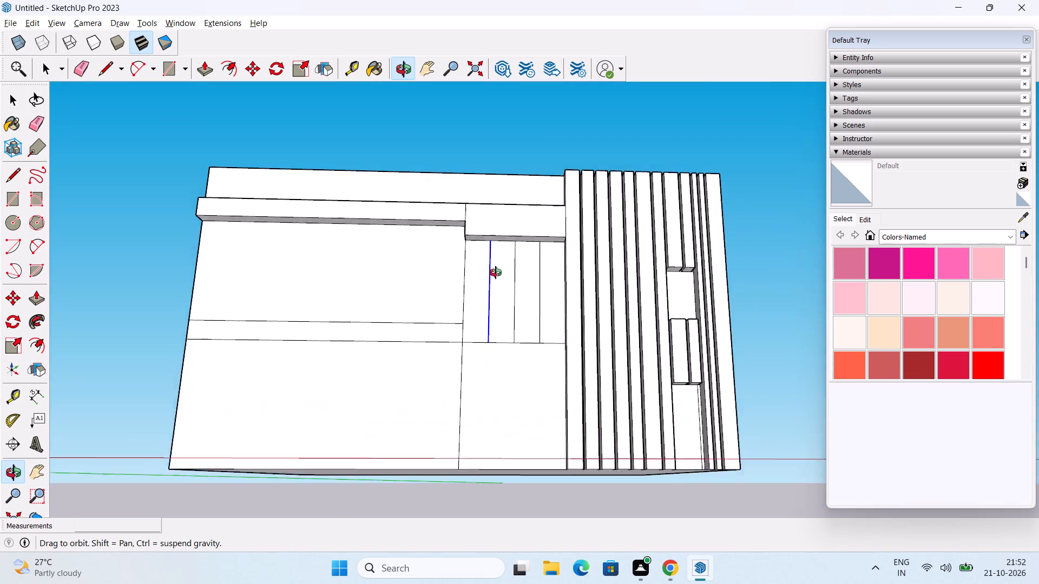
middle_drag(496, 273, 501, 329)
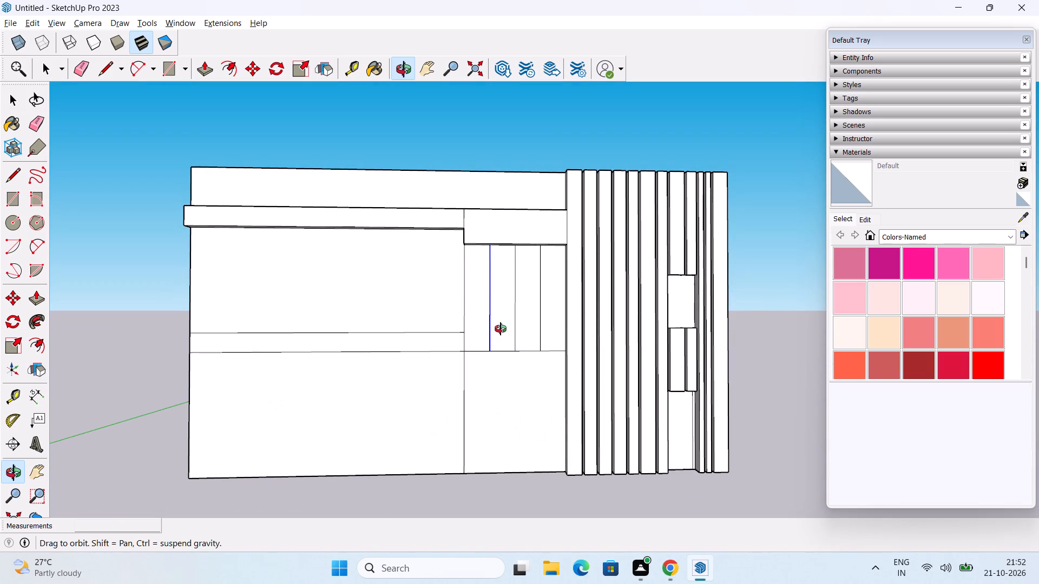
middle_drag(501, 329, 504, 363)
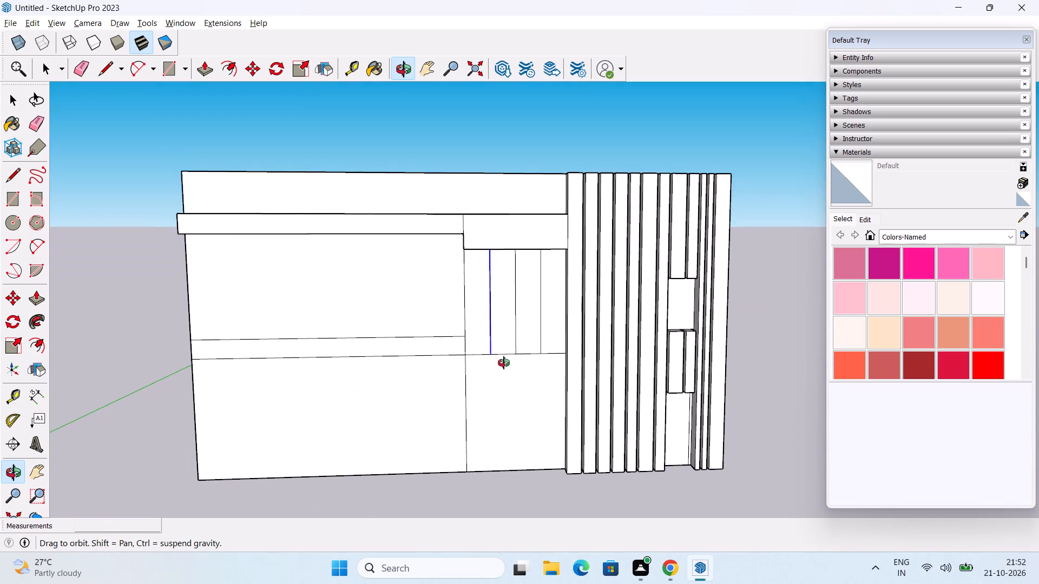
middle_drag(504, 363, 509, 356)
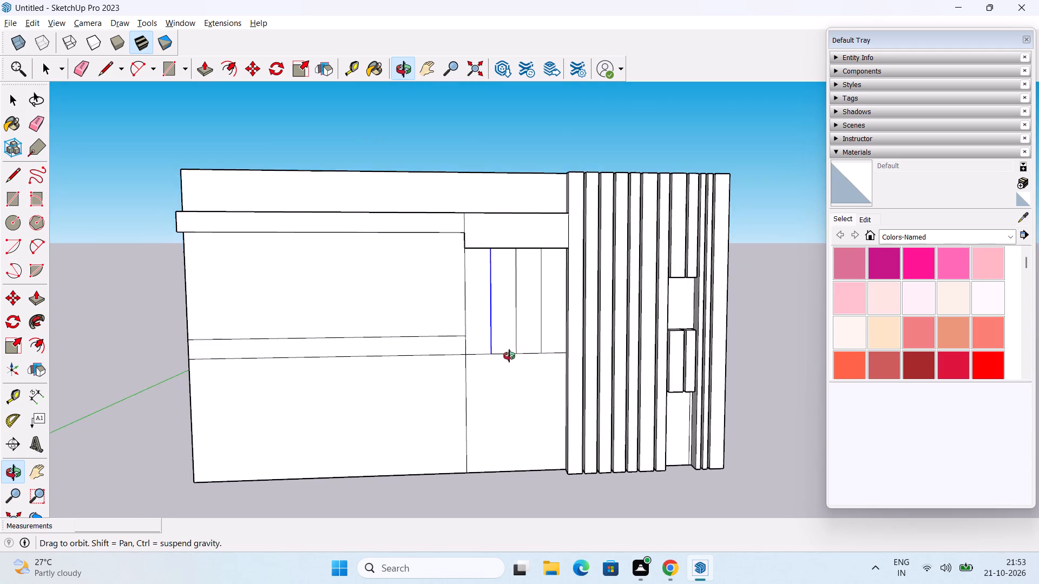
middle_drag(509, 356, 509, 355)
Push/Pull the underside of the raised band's short segment back up 6".
scroll(515, 262, up, 3)
middle_drag(515, 262, 512, 208)
scroll(496, 259, up, 2)
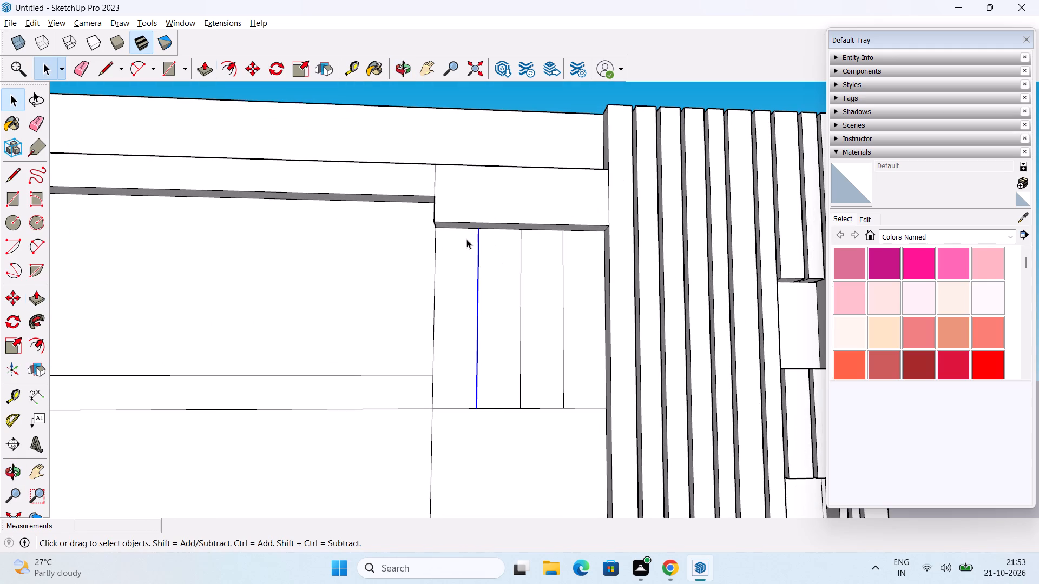
key(p)
click(484, 224)
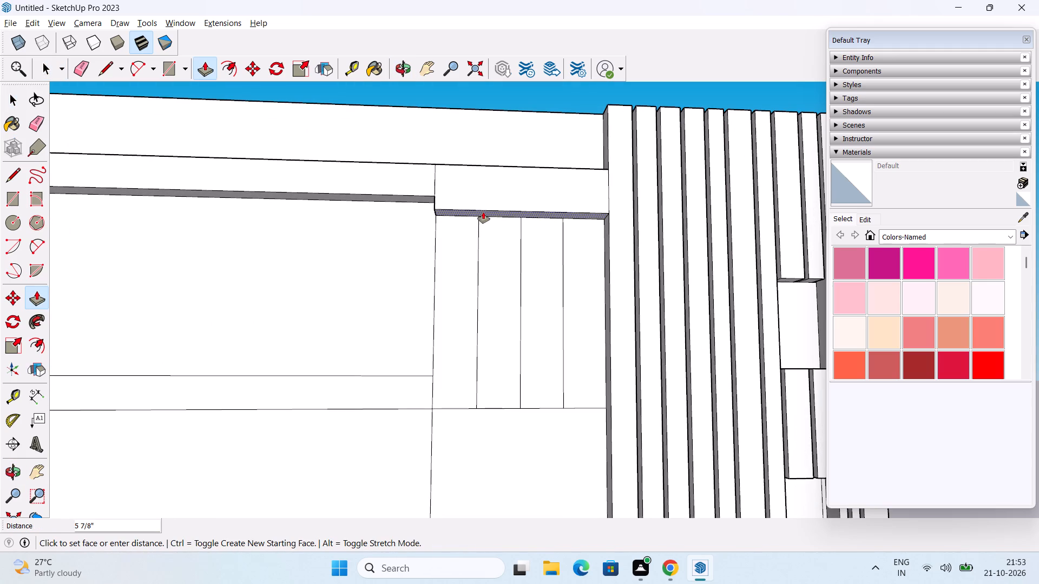
text(6")
key(Return)
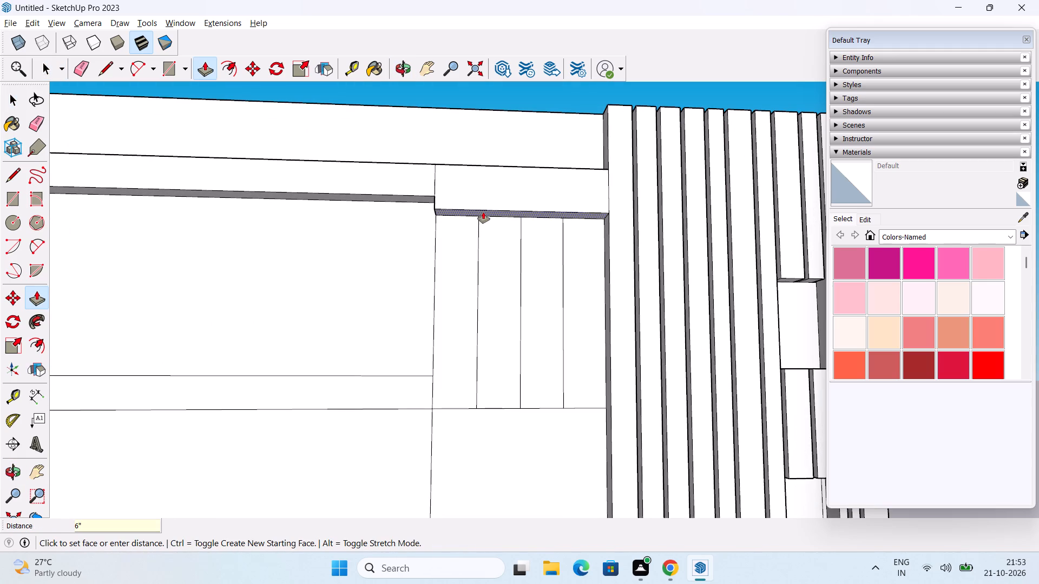
middle_drag(483, 212, 486, 264)
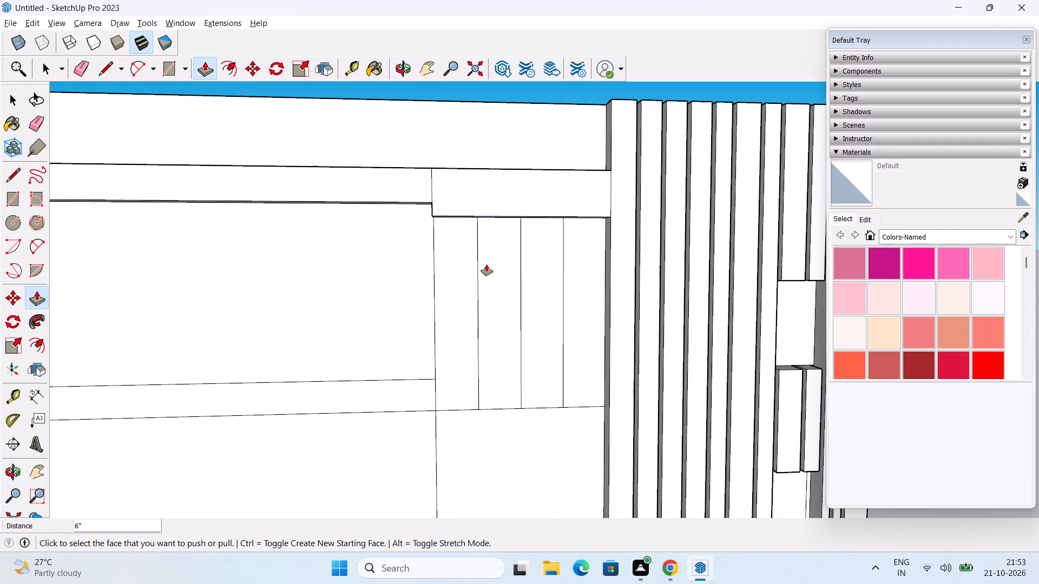
key(space)
Copy the panel division line nearest the long vertical line 2" toward that line, forming a narrow strip below the raised band.
scroll(486, 264, down, 1)
middle_drag(486, 264, 494, 287)
middle_drag(496, 290, 506, 266)
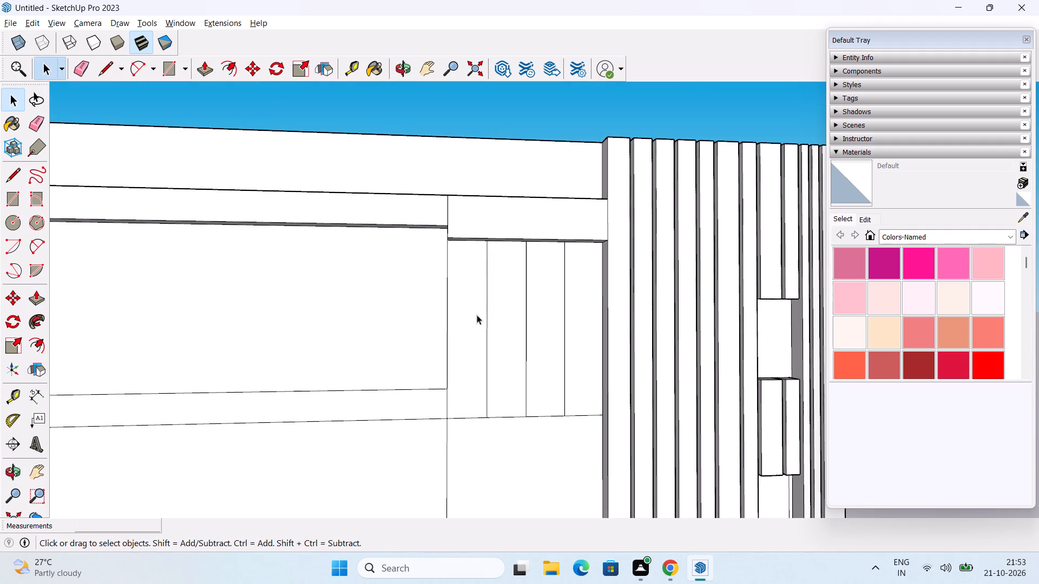
click(487, 322)
middle_drag(497, 391, 510, 342)
scroll(501, 358, up, 1)
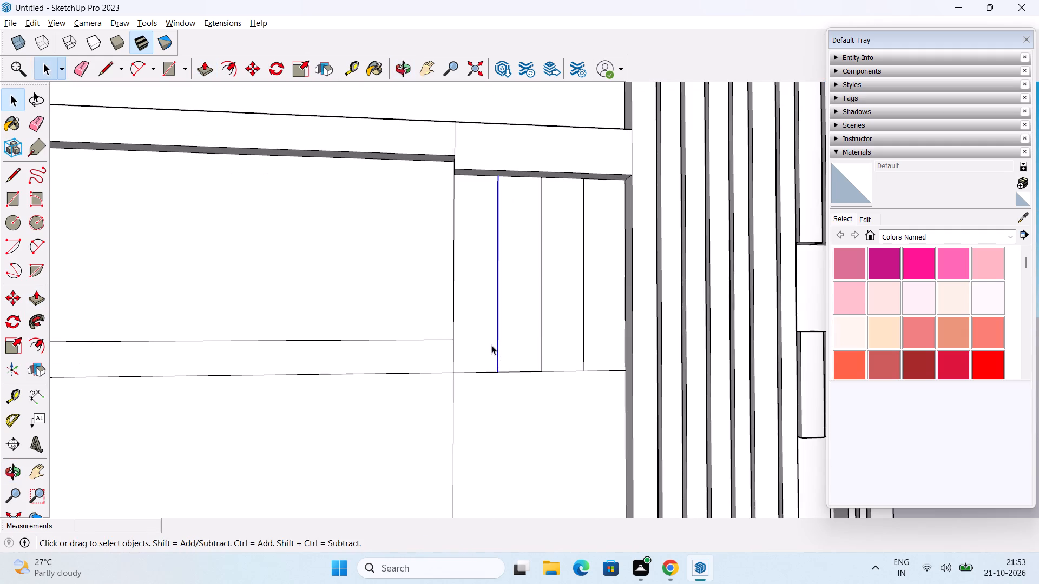
key(m)
middle_drag(491, 352, 480, 404)
scroll(482, 404, up, 4)
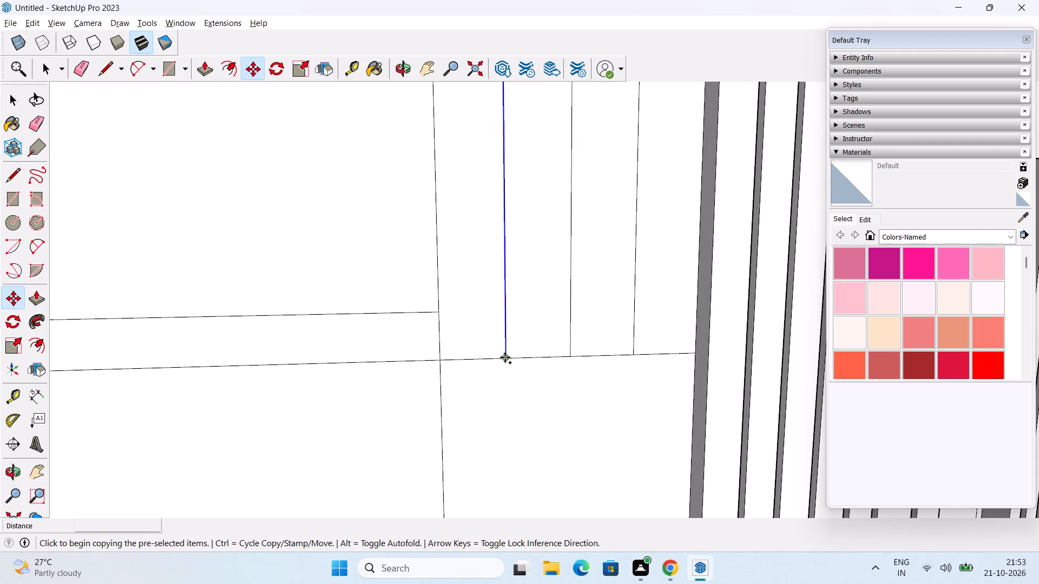
click(505, 358)
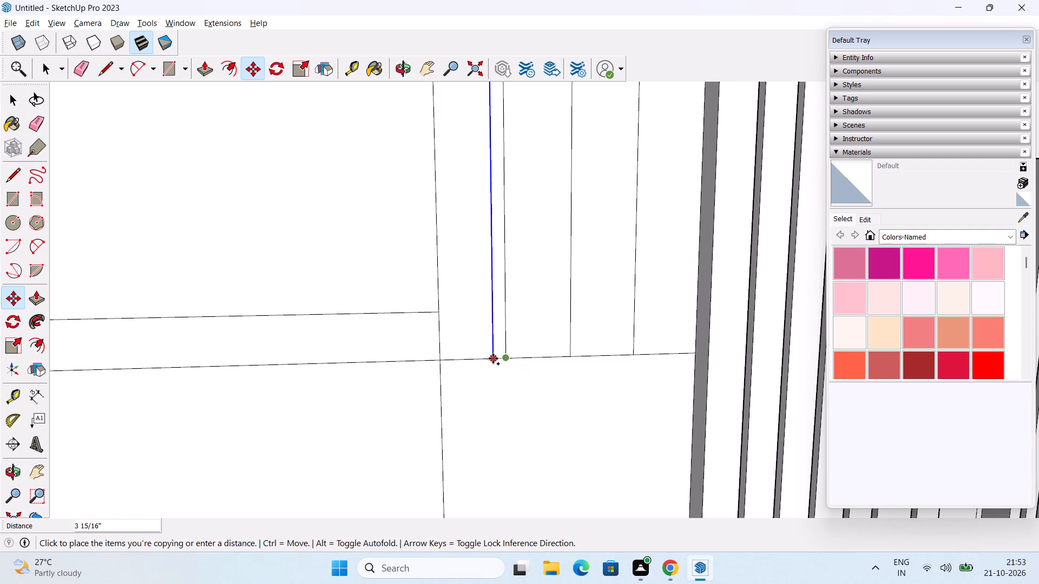
key(2)
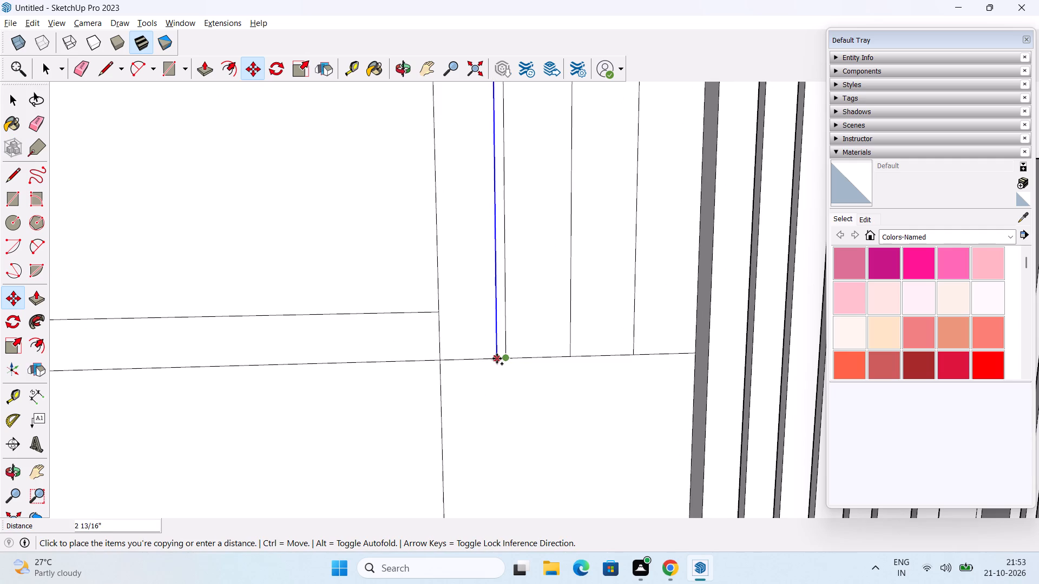
key(shift+quotedbl)
key(Return)
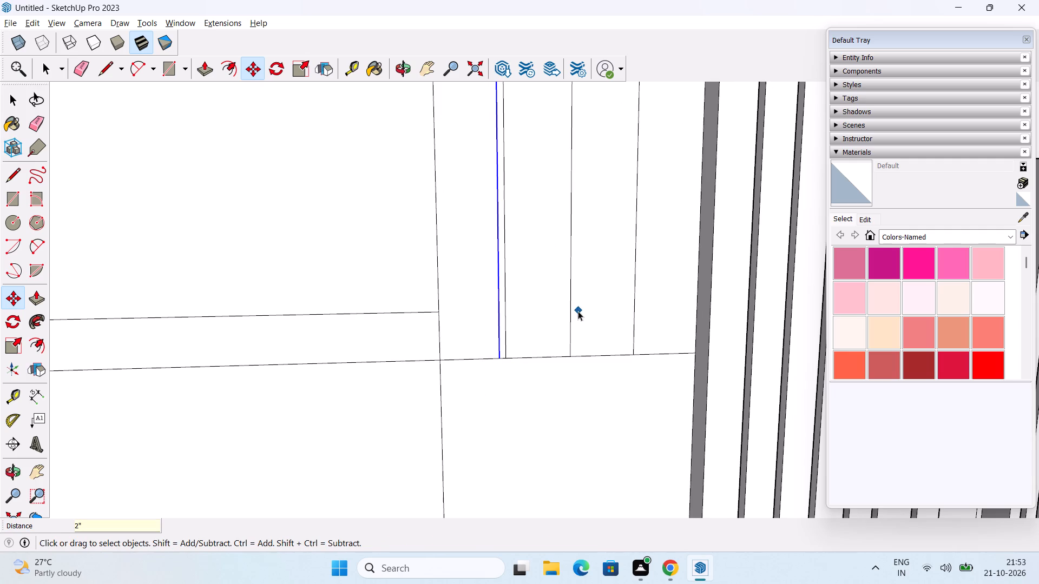
key(space)
Copy the middle division line and the one nearest the raised strips slightly toward the long vertical line, making matching narrow strips.
click(569, 325)
key(m)
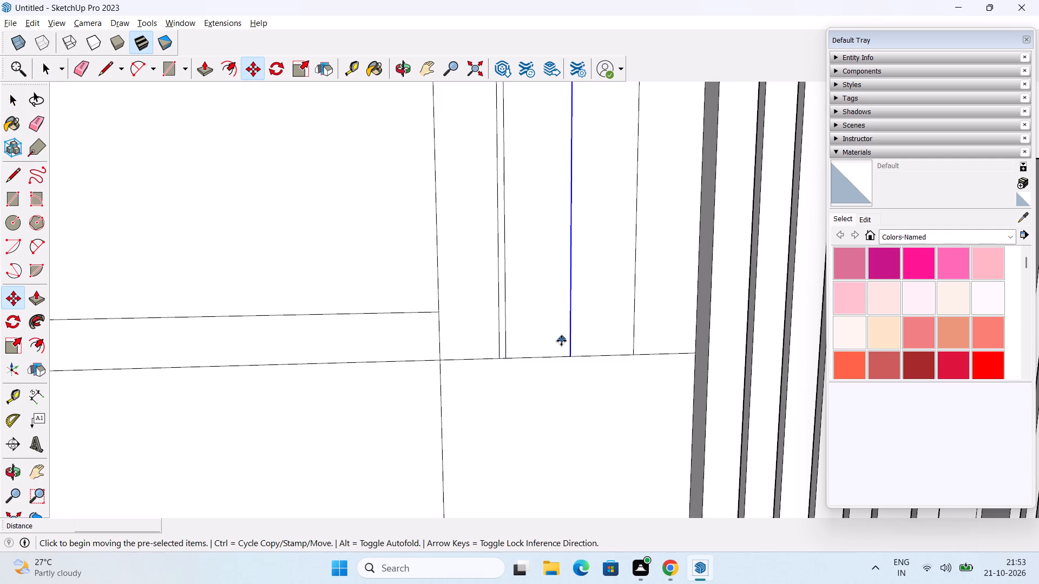
click(571, 357)
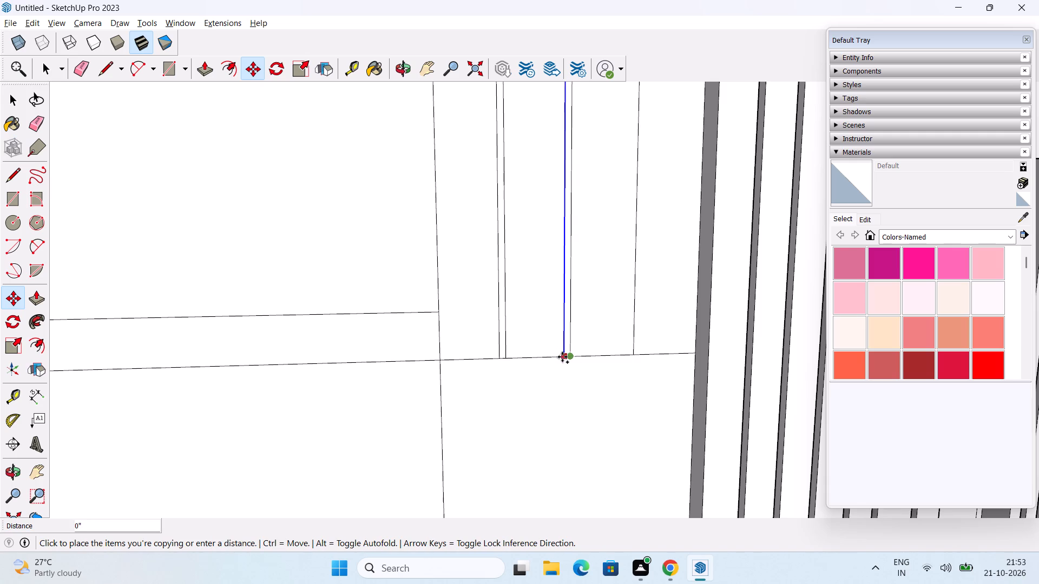
click(562, 357)
key(space)
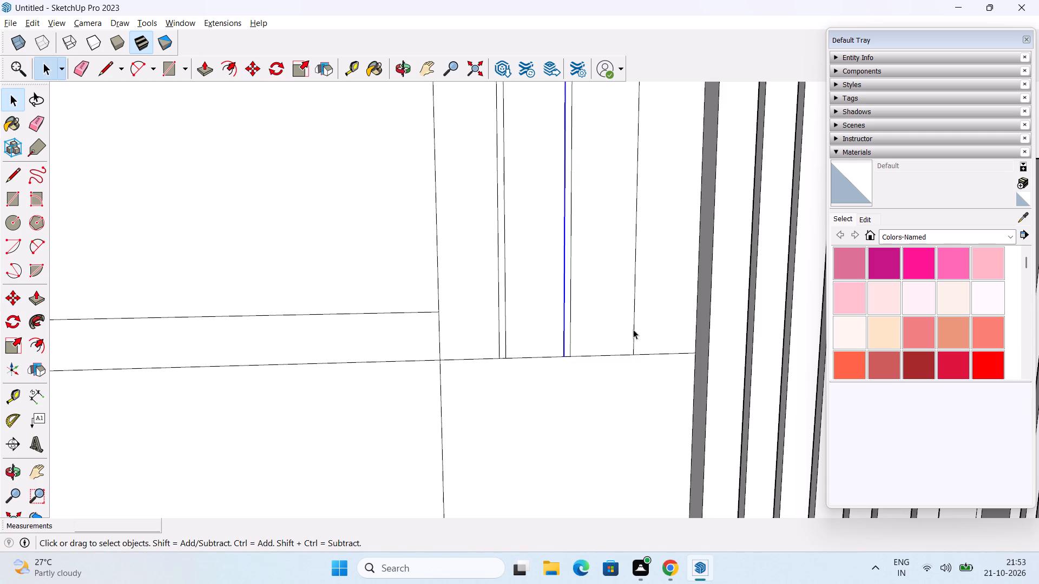
click(632, 331)
key(m)
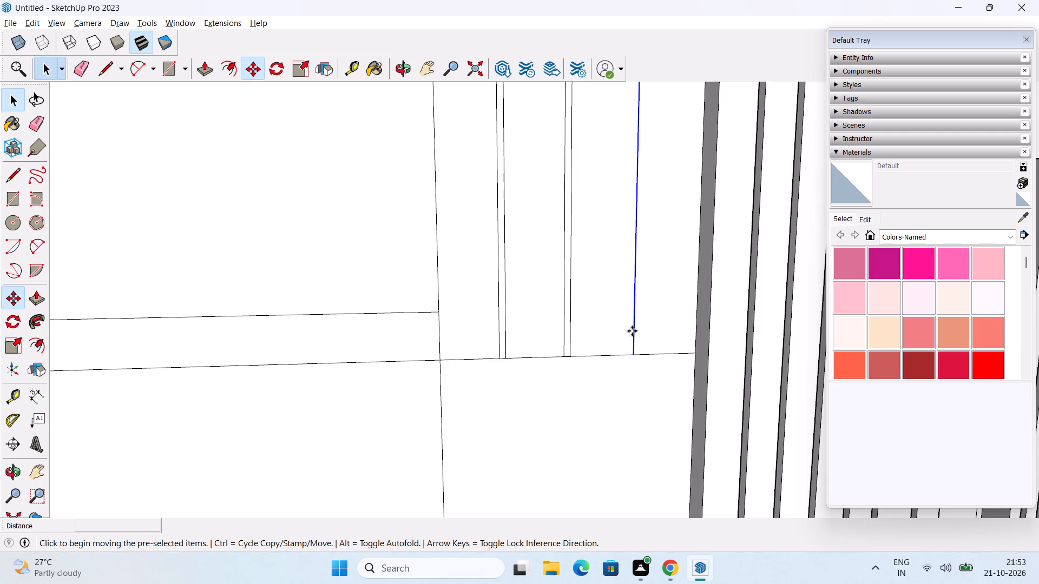
click(633, 354)
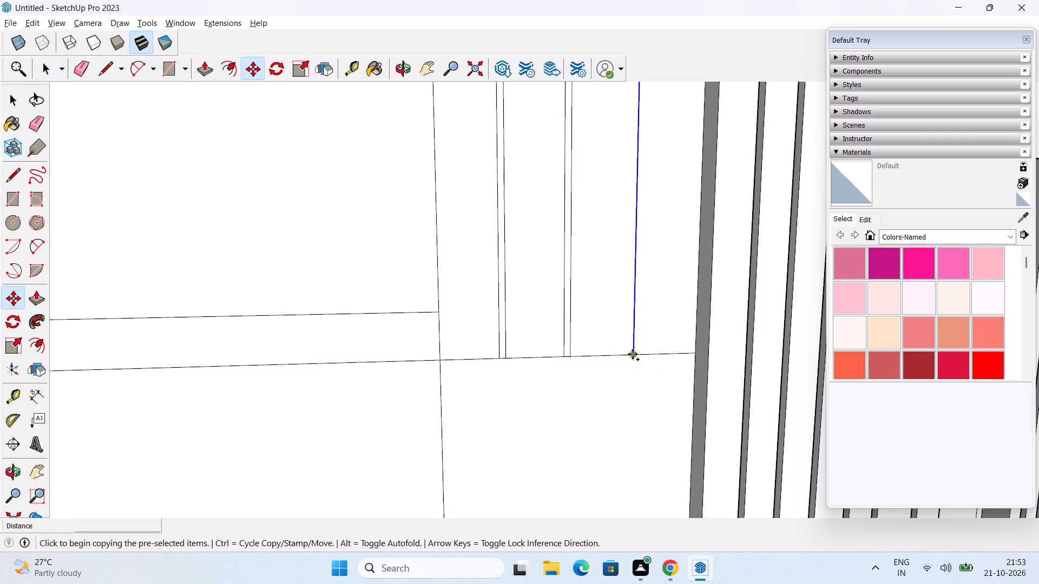
click(625, 354)
key(space)
scroll(625, 354, down, 7)
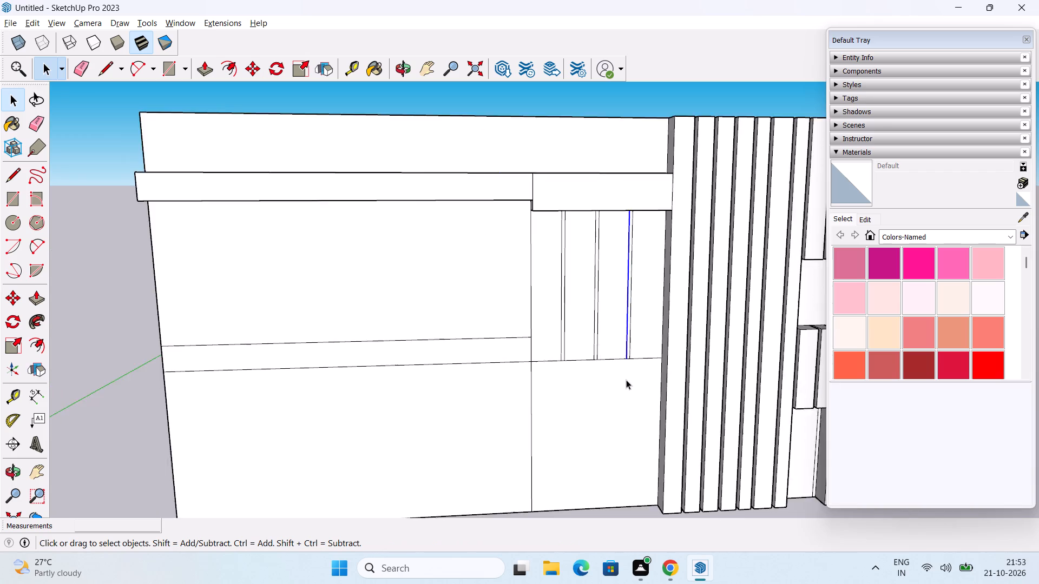
scroll(626, 380, down, 4)
click(253, 320)
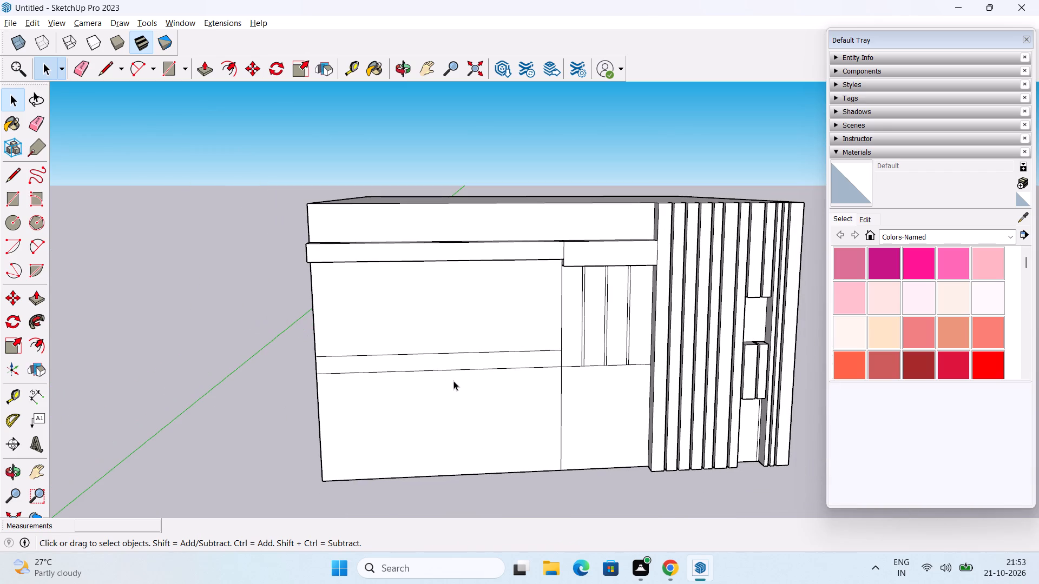
Push/Pull the three narrow vertical strips below the raised band's short segment 3" outward.
middle_drag(486, 393, 498, 363)
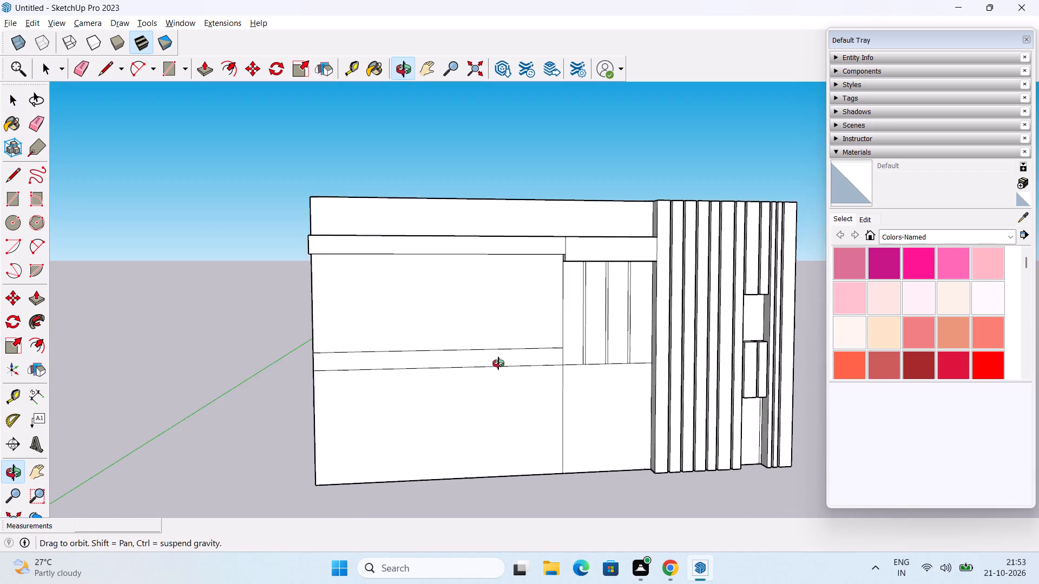
middle_drag(498, 363, 493, 379)
scroll(523, 340, up, 3)
middle_drag(536, 336, 555, 354)
scroll(605, 327, up, 1)
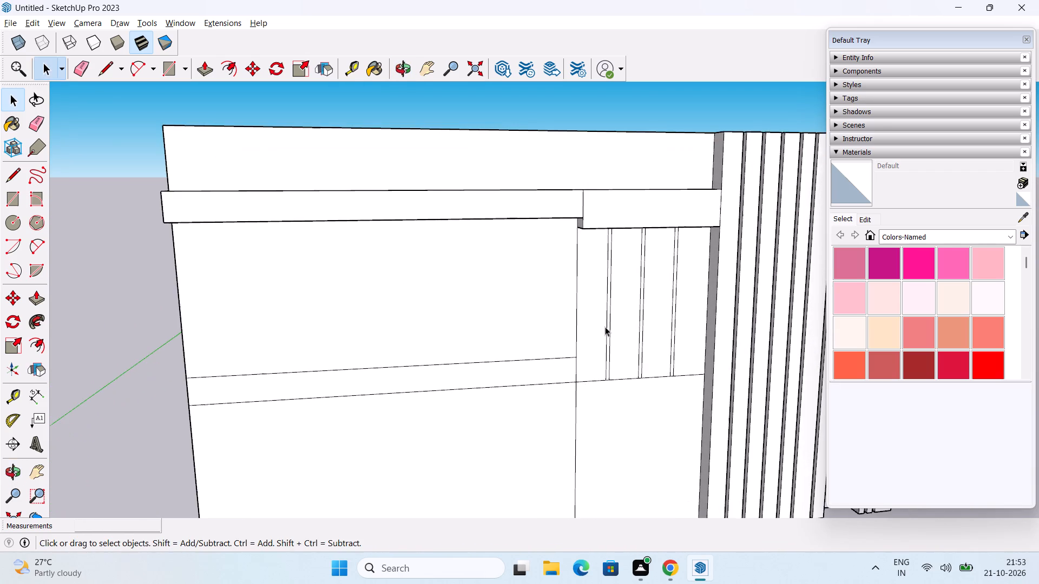
scroll(605, 327, up, 1)
middle_drag(605, 327, 626, 335)
key(p)
scroll(638, 323, up, 3)
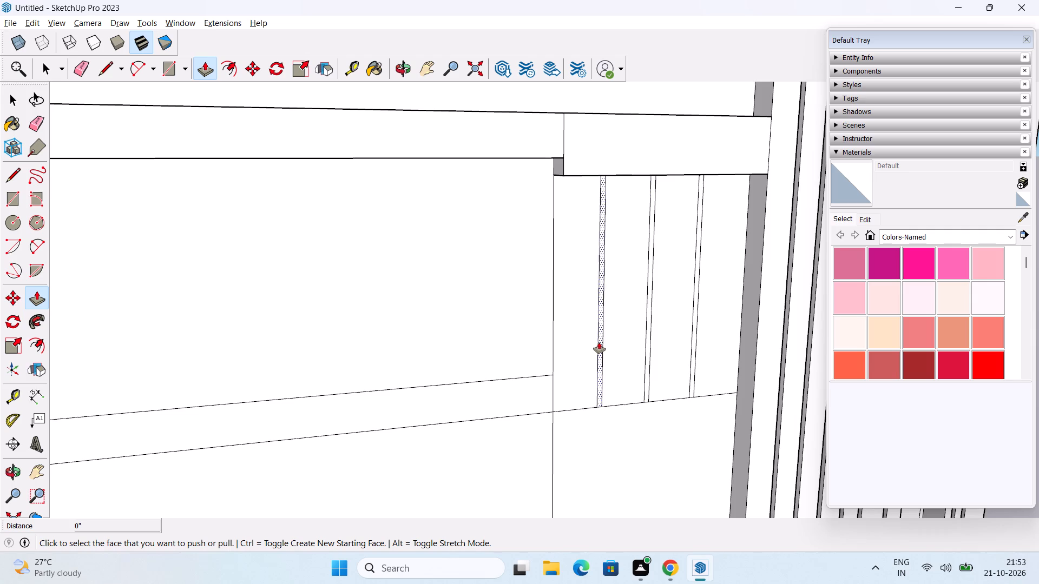
click(601, 342)
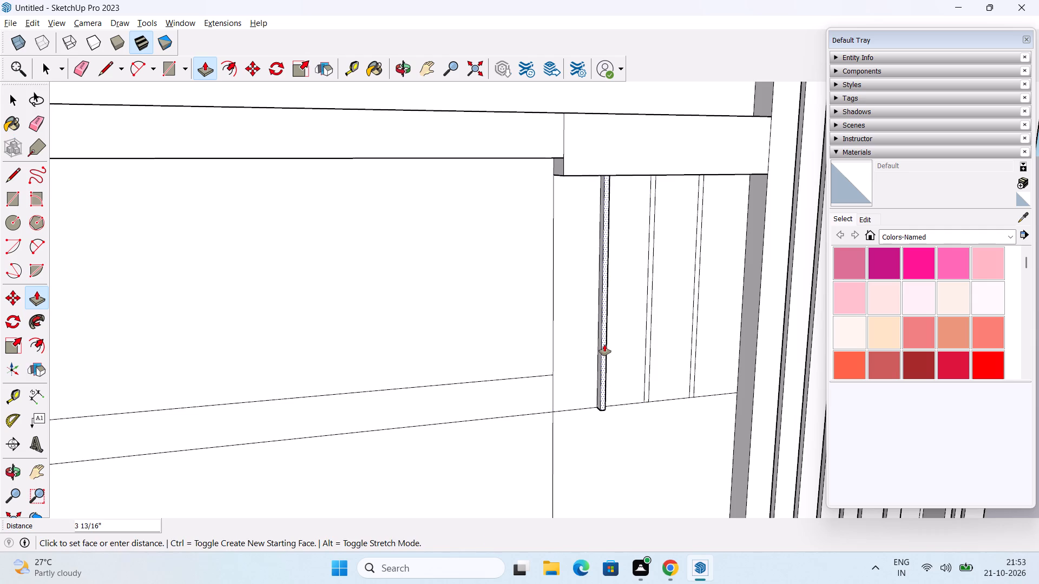
text(3")
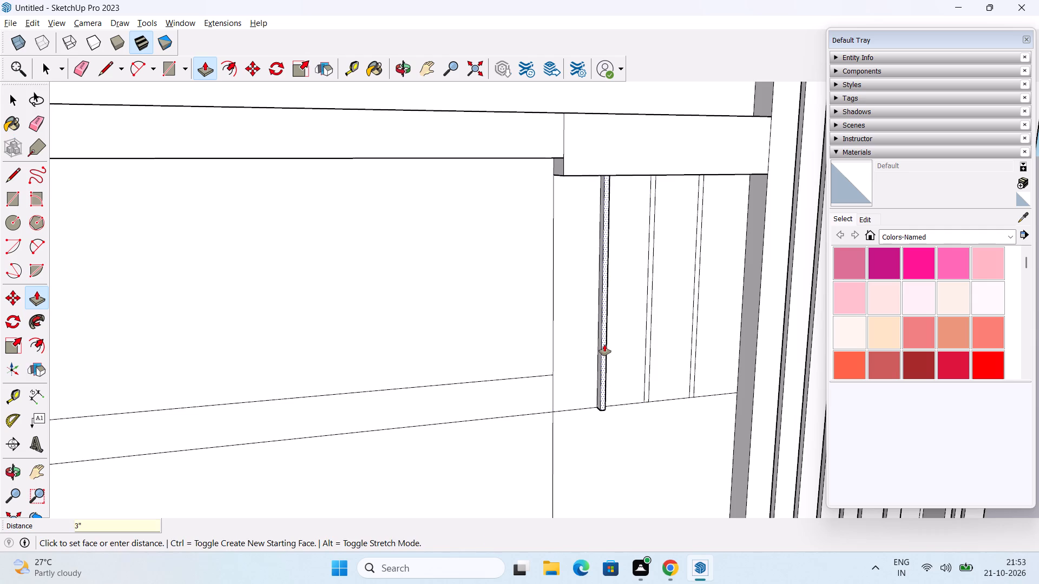
key(Return)
scroll(604, 344, up, 3)
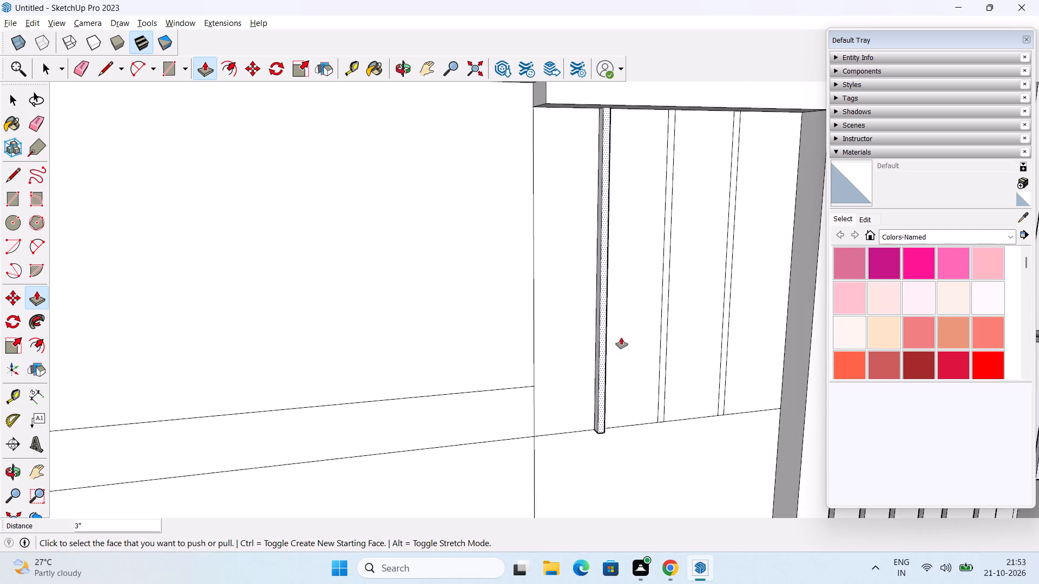
middle_drag(621, 337, 627, 292)
double_click(666, 297)
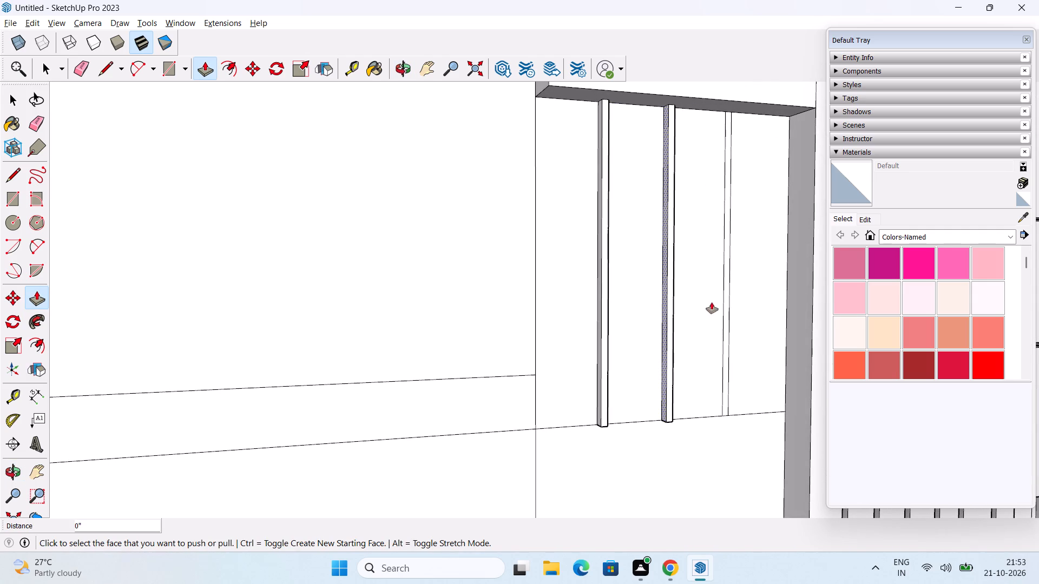
double_click(729, 327)
Push/Pull the front panel directly below the three narrow strips outward by the same 3".
scroll(729, 327, down, 2)
middle_drag(695, 382, 690, 312)
double_click(690, 432)
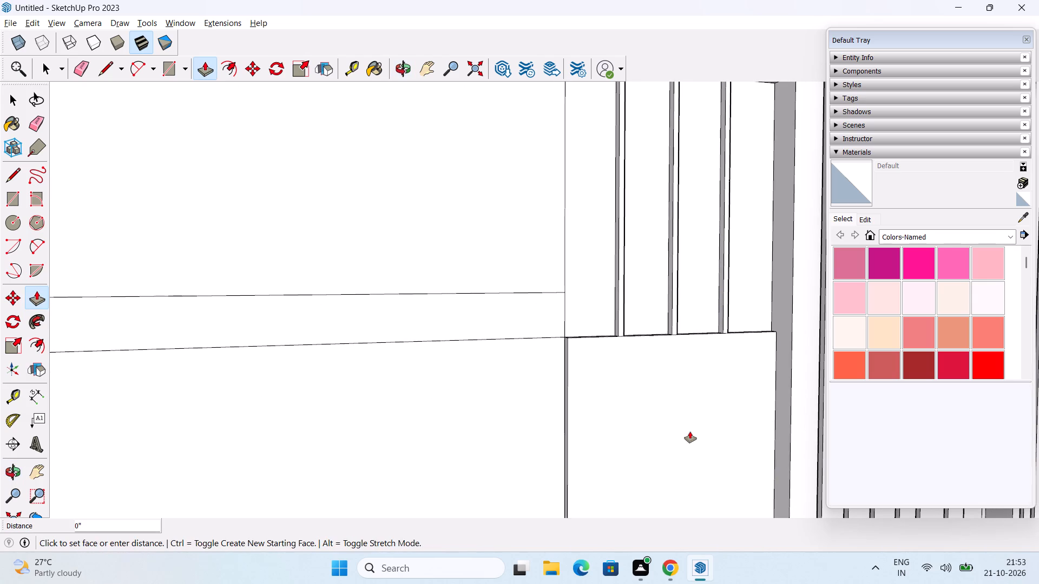
scroll(690, 430, down, 3)
middle_drag(689, 424, 715, 393)
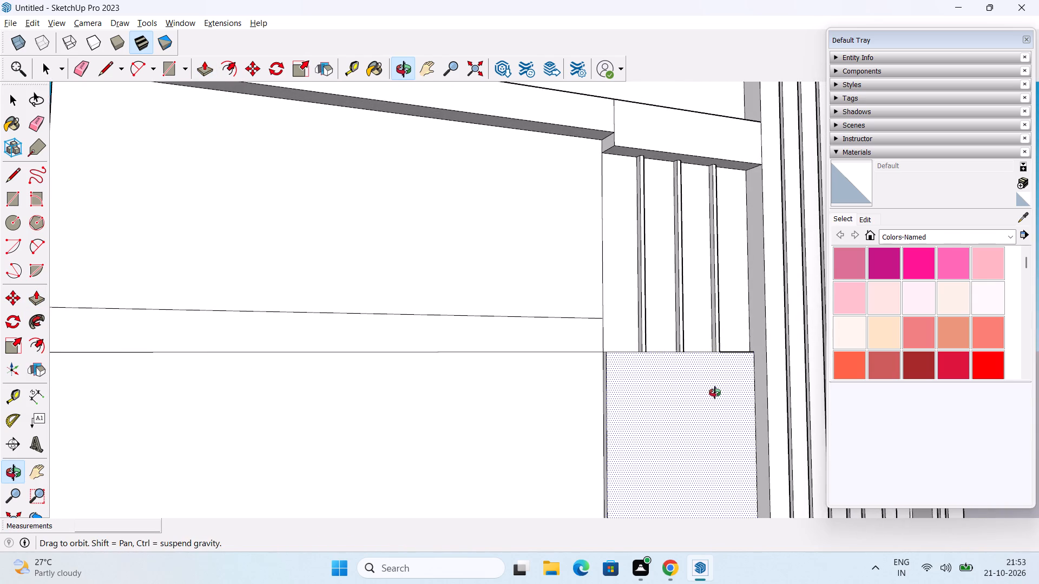
middle_drag(715, 393, 703, 410)
key(space)
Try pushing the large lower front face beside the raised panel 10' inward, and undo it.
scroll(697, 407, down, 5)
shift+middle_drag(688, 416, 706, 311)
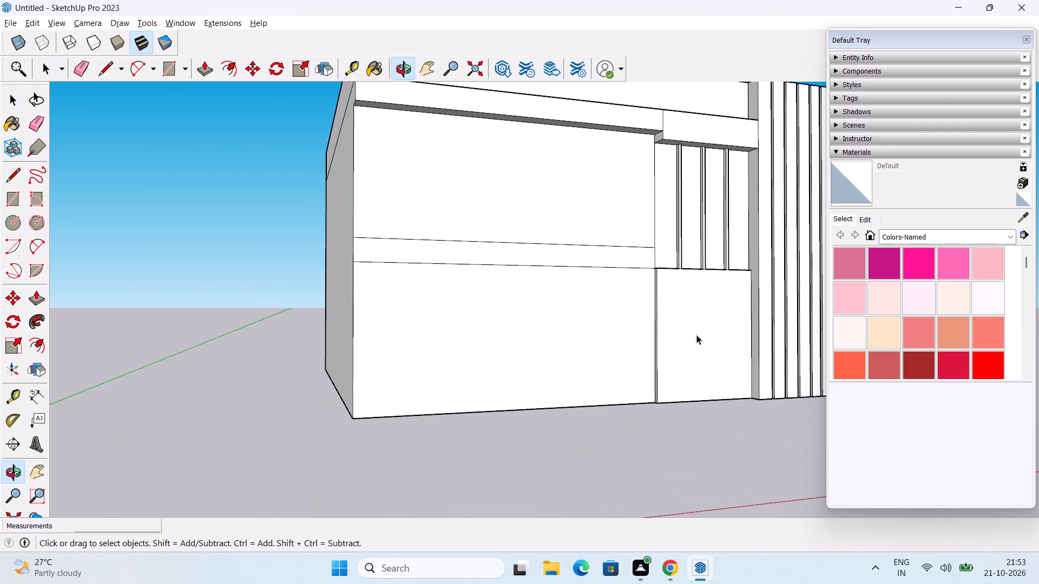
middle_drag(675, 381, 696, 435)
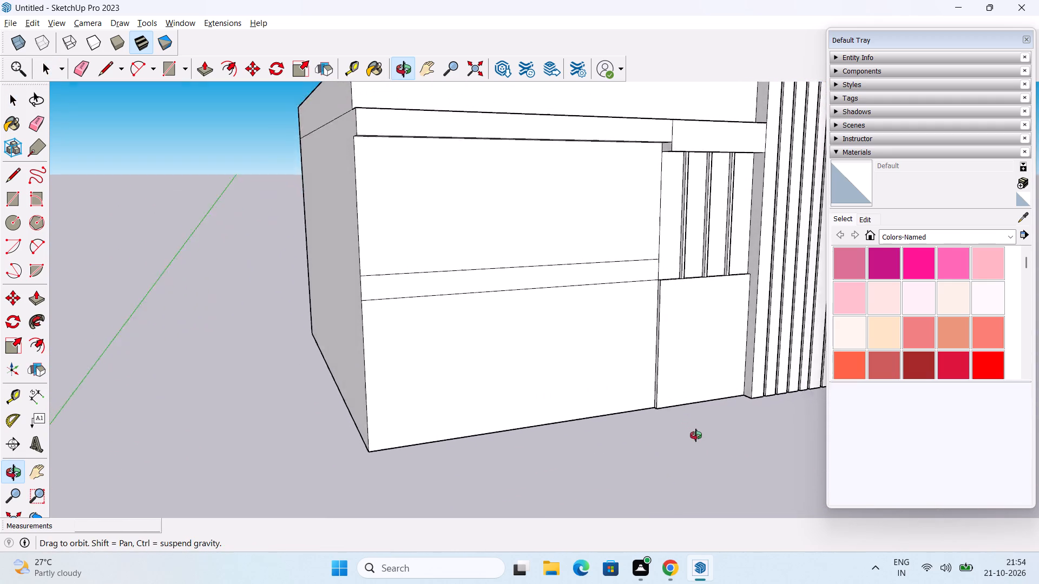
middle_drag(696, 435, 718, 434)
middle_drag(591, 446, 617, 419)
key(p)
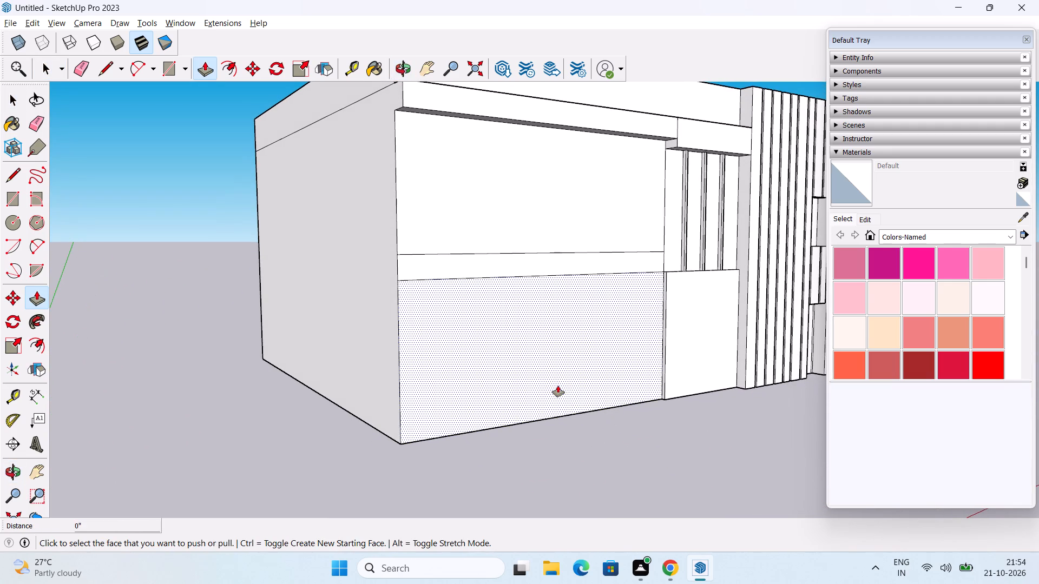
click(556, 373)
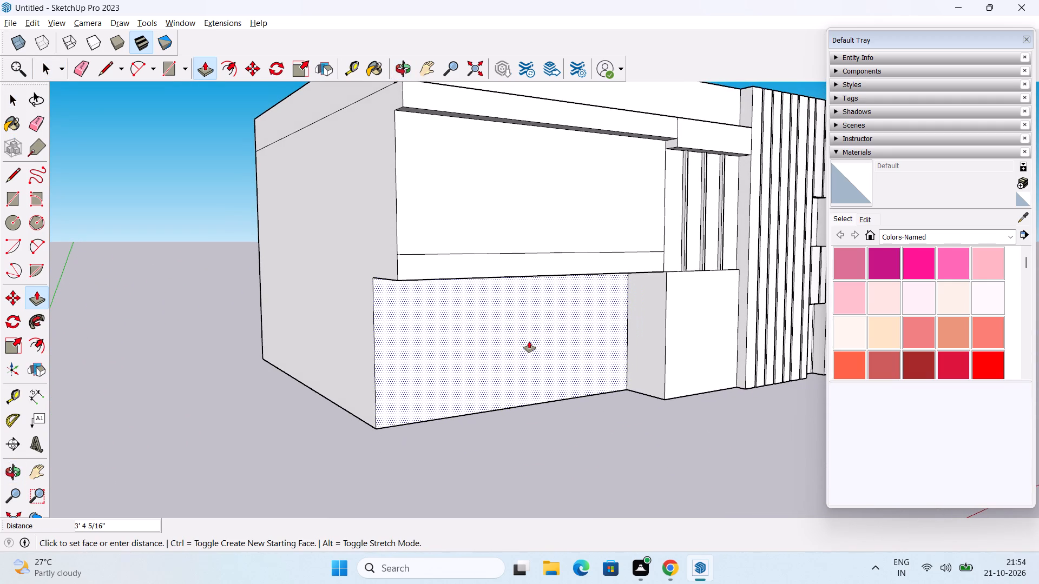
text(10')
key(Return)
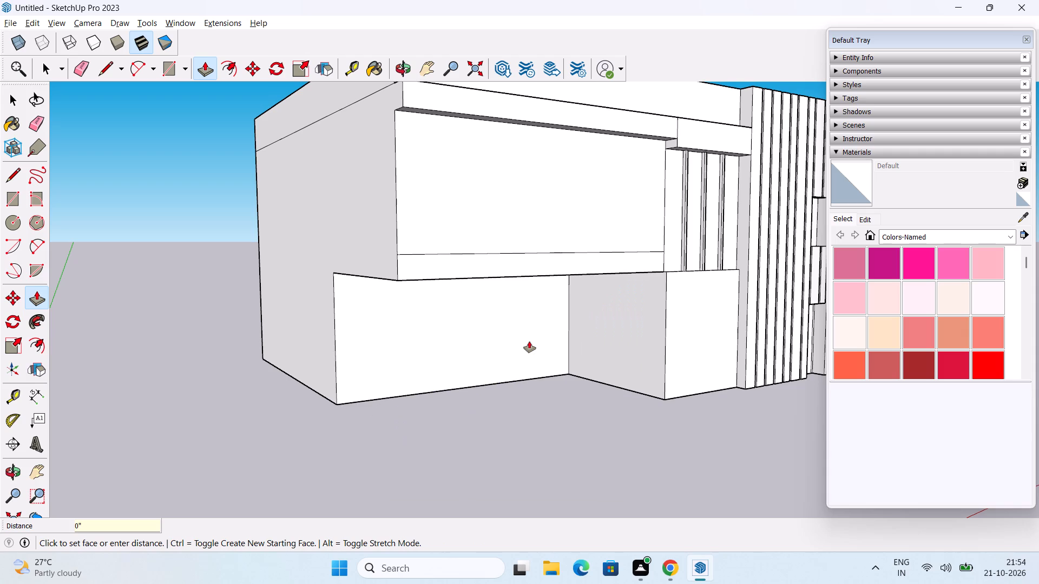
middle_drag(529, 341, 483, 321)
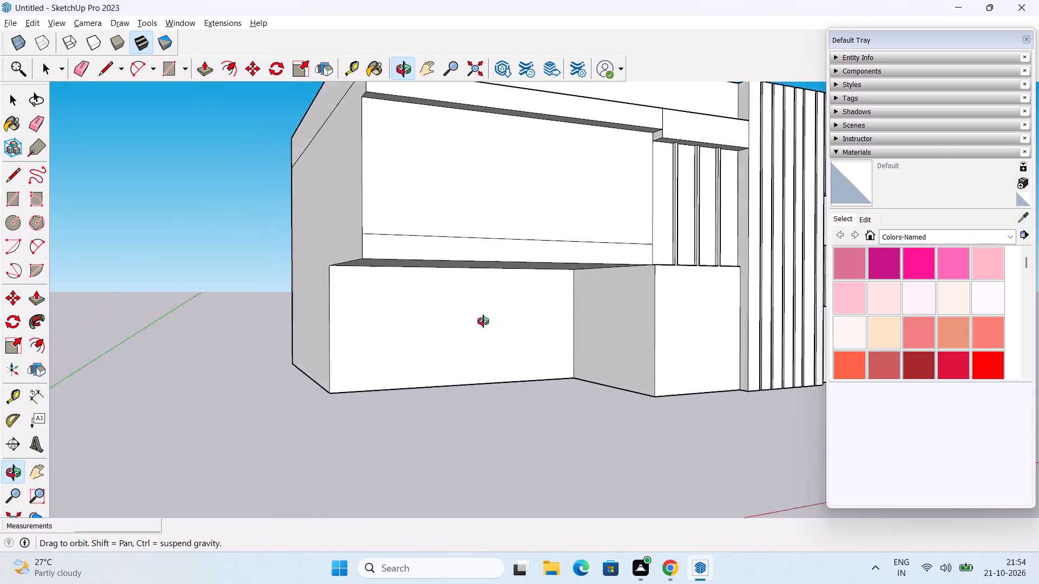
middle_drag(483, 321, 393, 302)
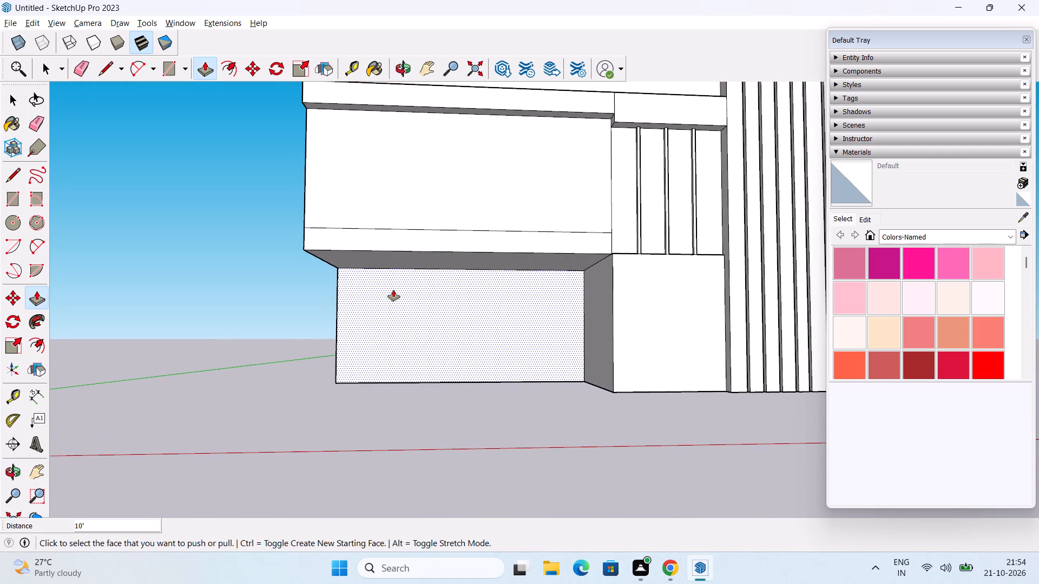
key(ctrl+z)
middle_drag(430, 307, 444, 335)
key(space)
Draw a 1' by 1' square on the box's underside, against the side edge just behind the front corner below the large lower face.
middle_drag(497, 333, 447, 328)
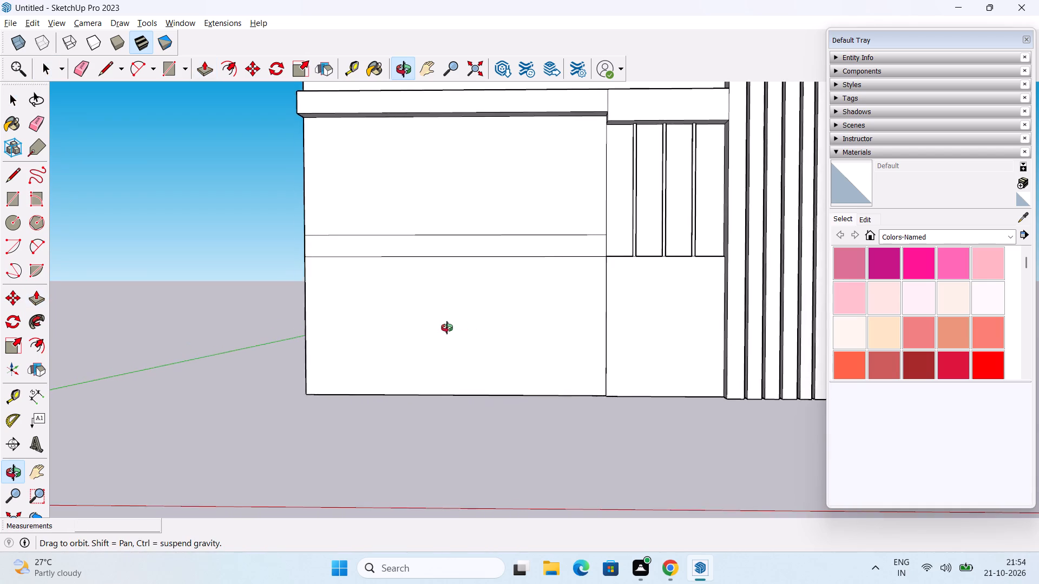
middle_drag(447, 328, 462, 336)
middle_drag(468, 324, 479, 344)
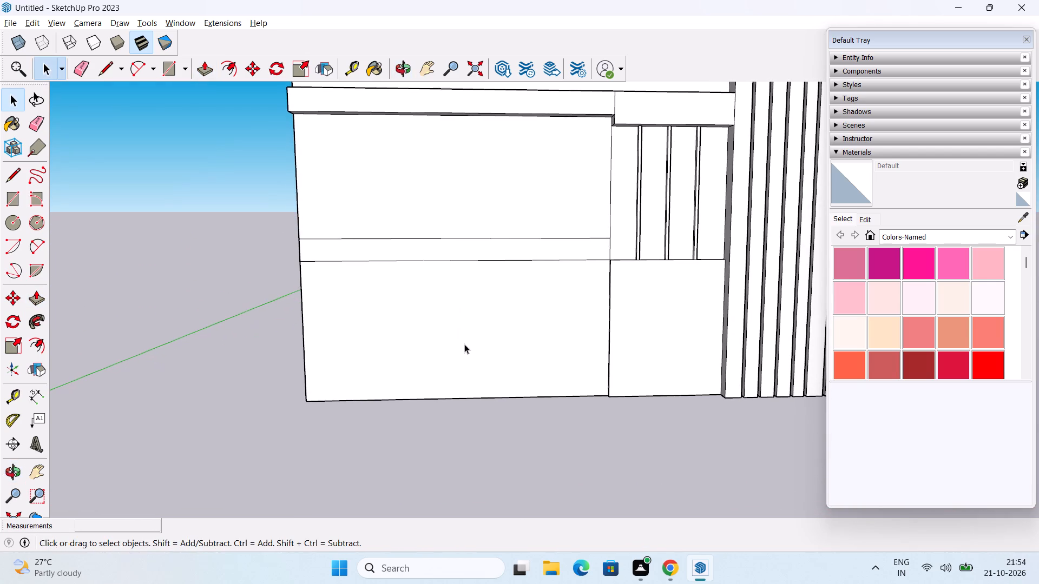
middle_drag(446, 350, 462, 327)
middle_drag(436, 338, 463, 303)
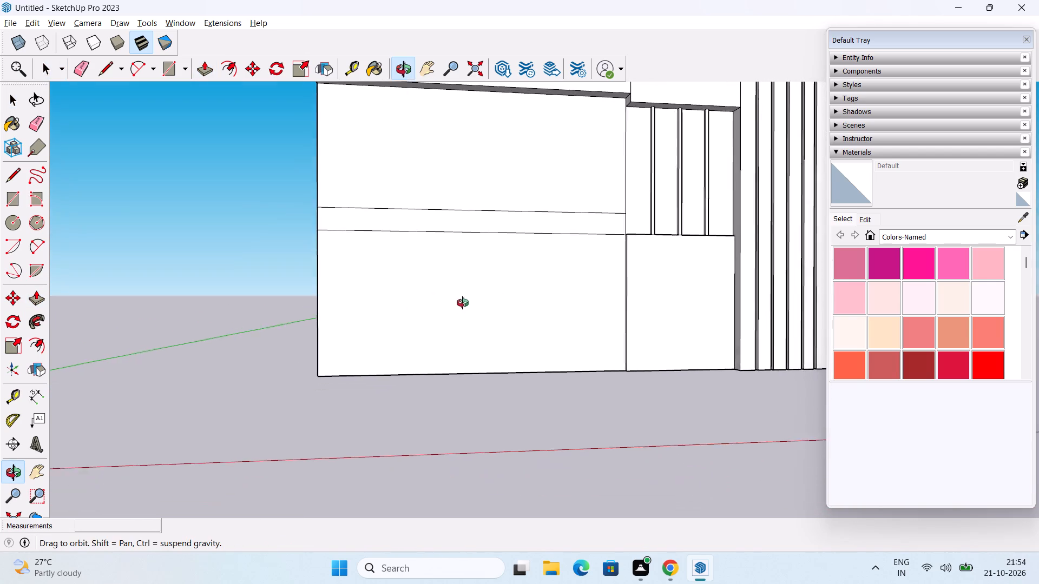
middle_drag(463, 303, 489, 243)
middle_drag(425, 342, 432, 290)
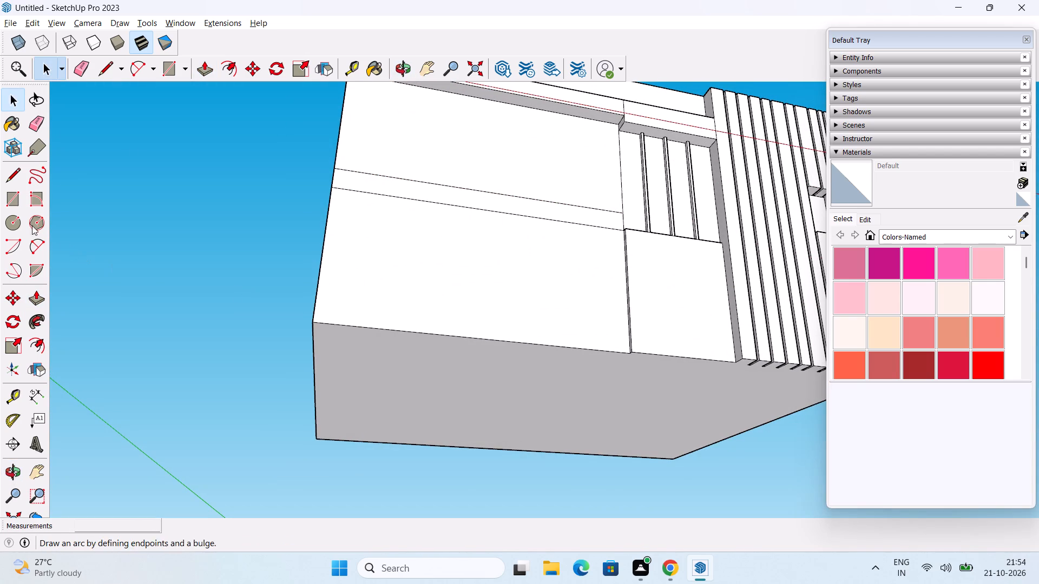
click(5, 201)
scroll(187, 333, up, 4)
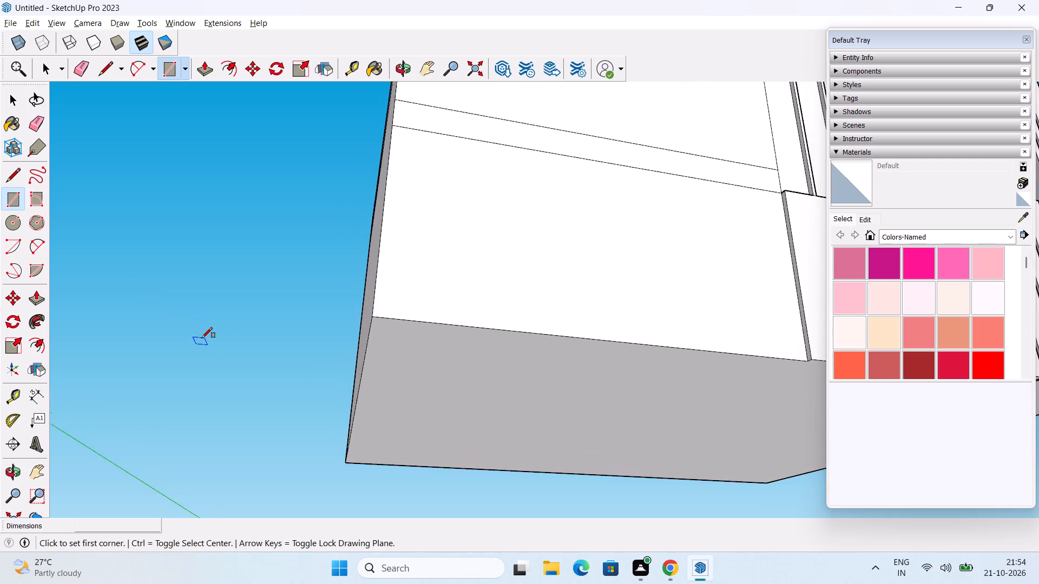
middle_drag(244, 350, 223, 309)
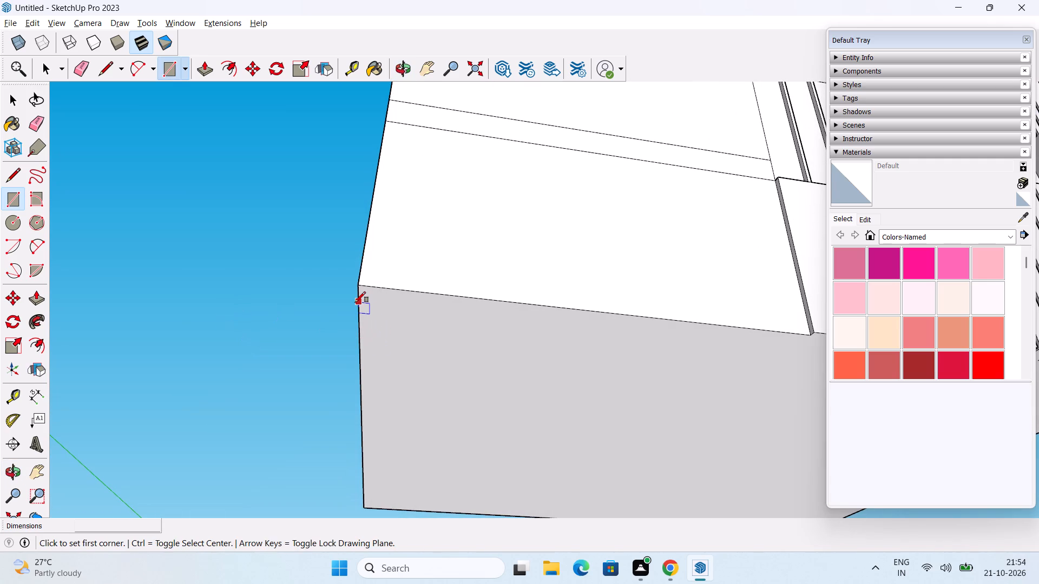
scroll(370, 300, down, 2)
middle_drag(371, 302, 385, 361)
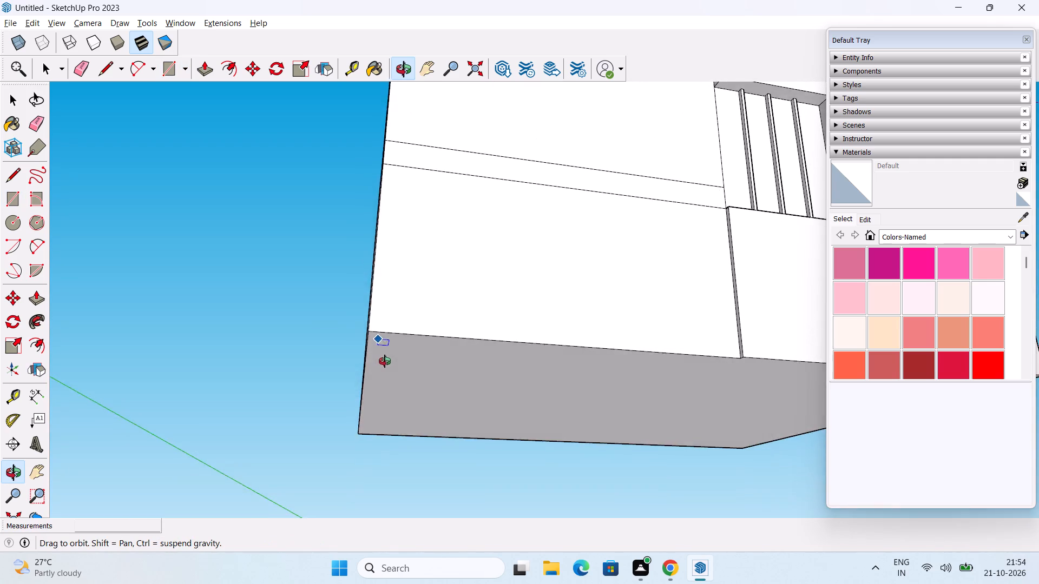
middle_drag(385, 361, 387, 320)
scroll(387, 319, down, 1)
scroll(388, 321, up, 2)
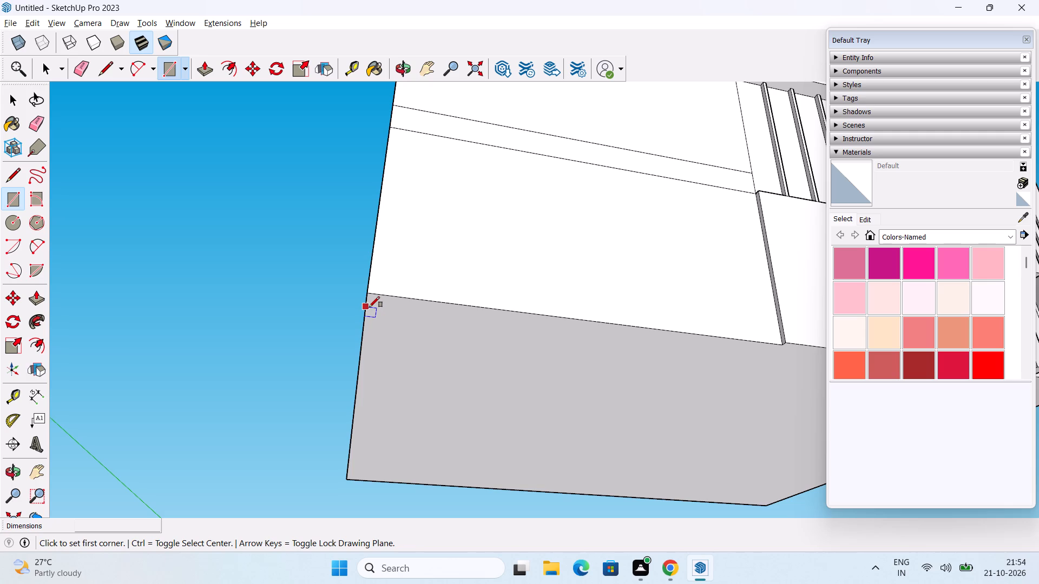
click(369, 307)
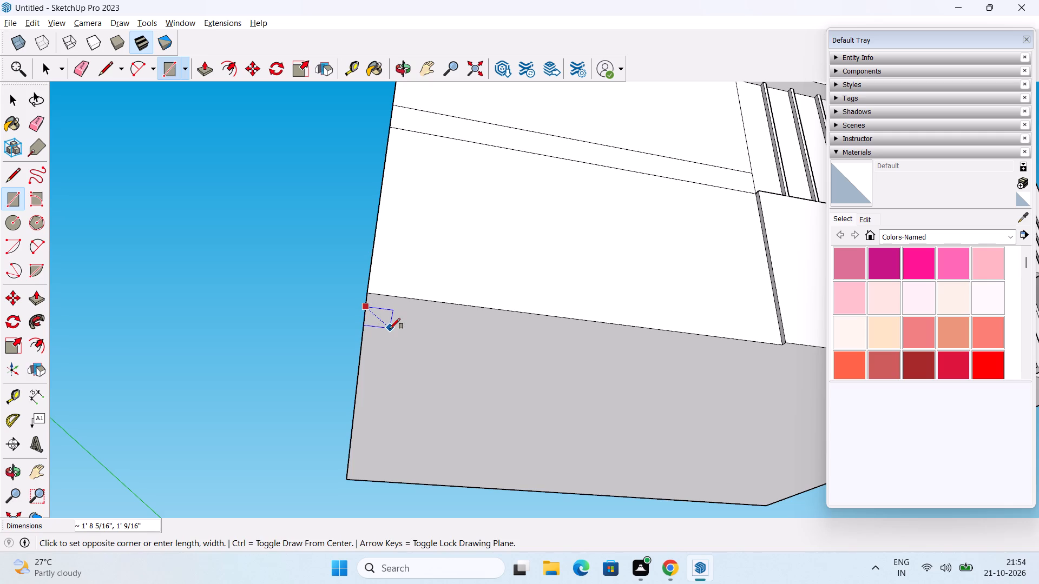
text(1')
text(,1)
key(apostrophe)
key(Return)
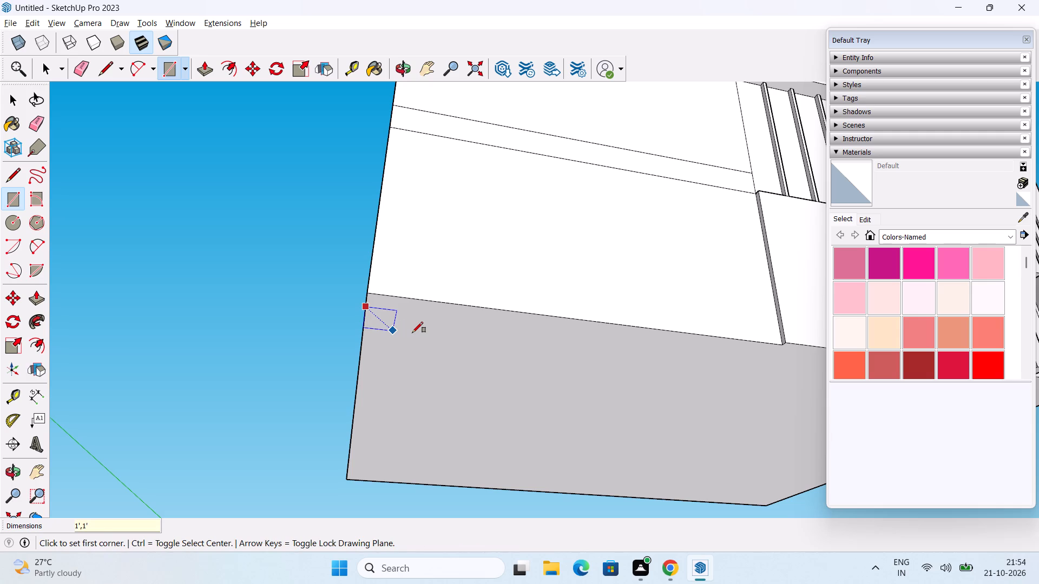
Examine the small square on the underside and the lower front face from several angles.
middle_drag(412, 333, 450, 185)
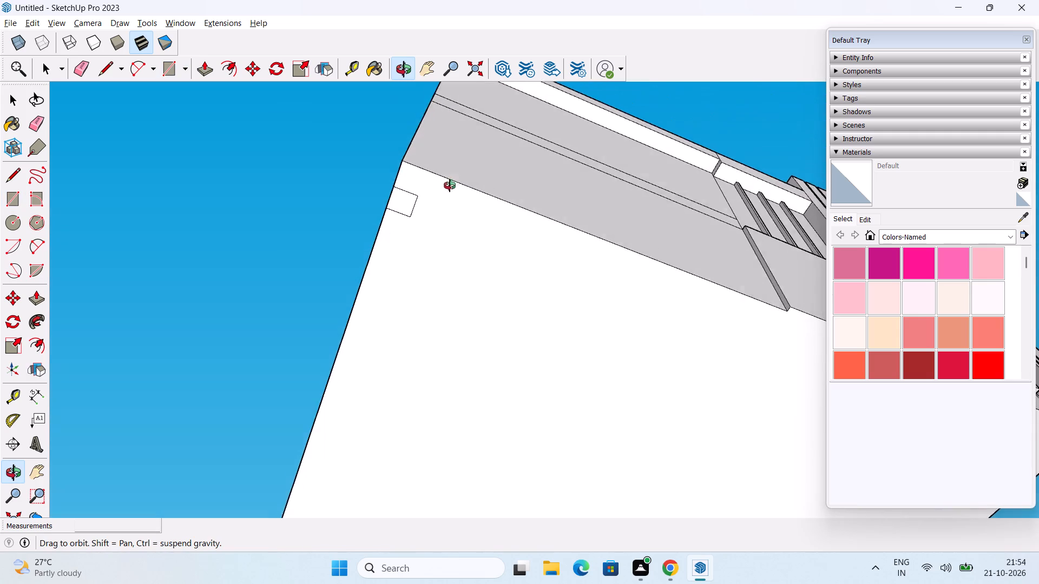
middle_drag(450, 185, 396, 382)
key(space)
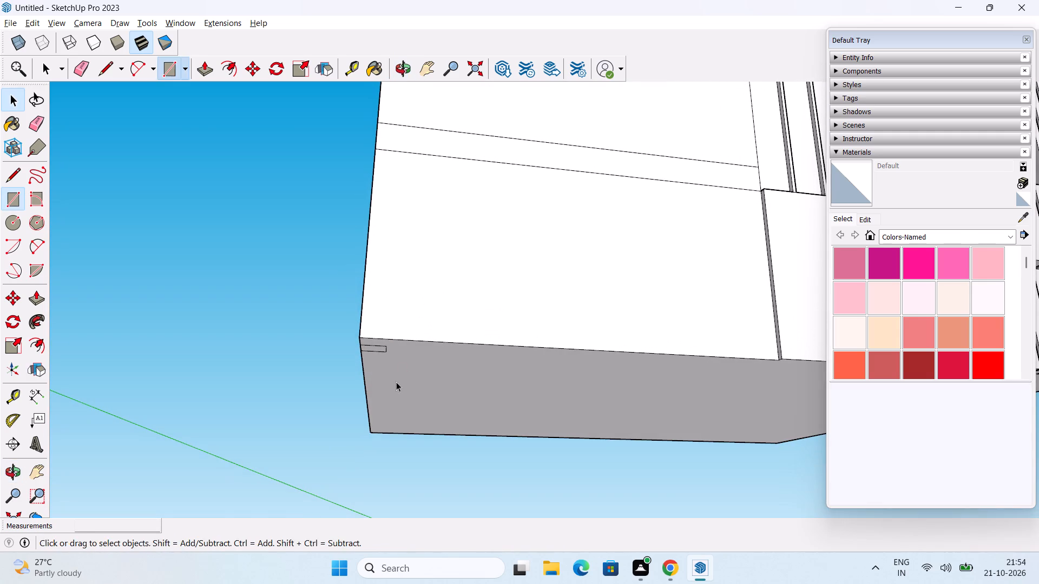
middle_drag(394, 370, 424, 364)
middle_drag(432, 367, 397, 377)
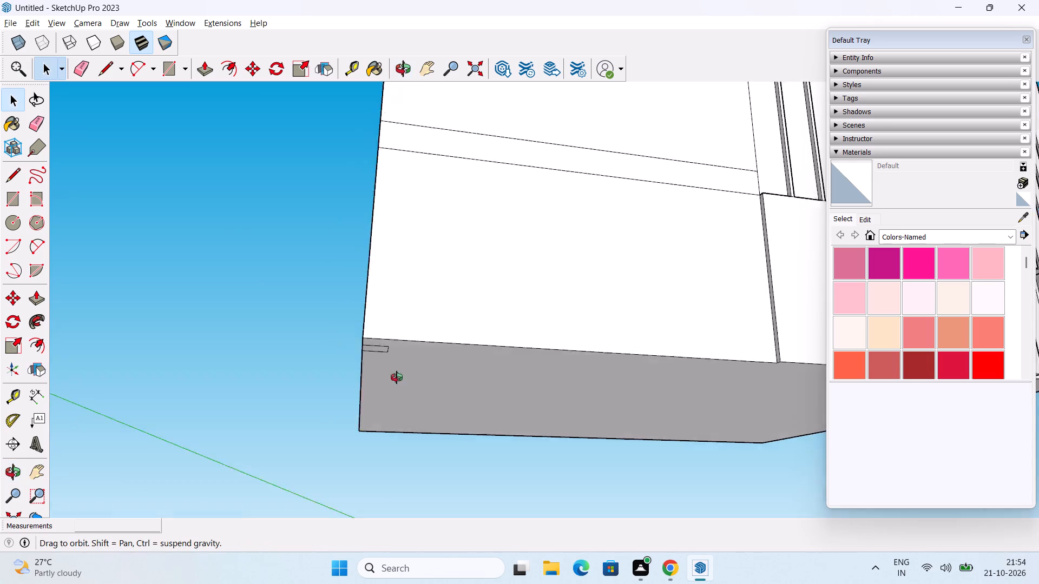
middle_drag(397, 377, 377, 384)
scroll(377, 377, up, 2)
middle_drag(377, 368, 382, 364)
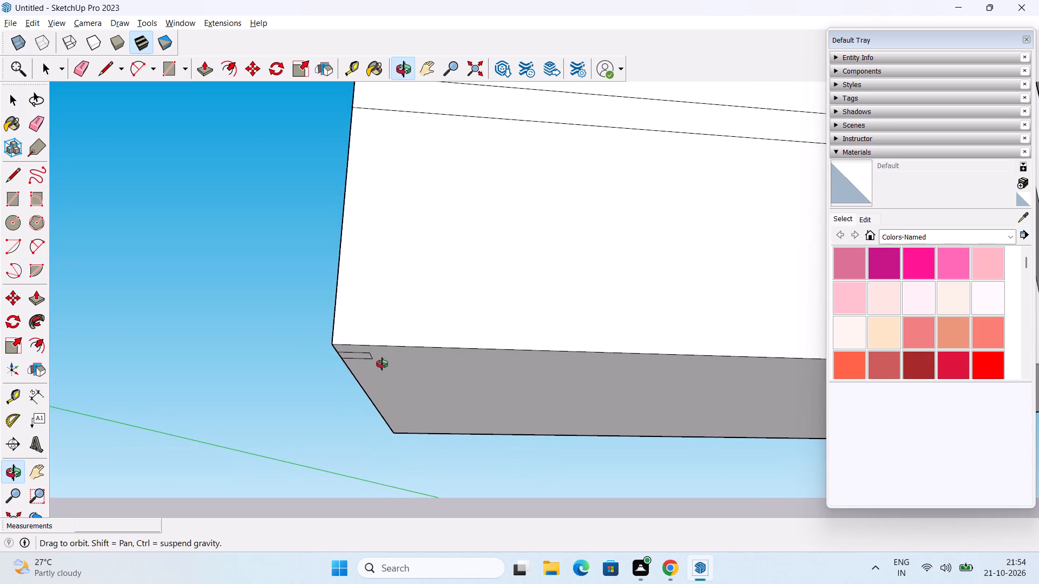
middle_drag(382, 364, 398, 314)
scroll(405, 325, down, 4)
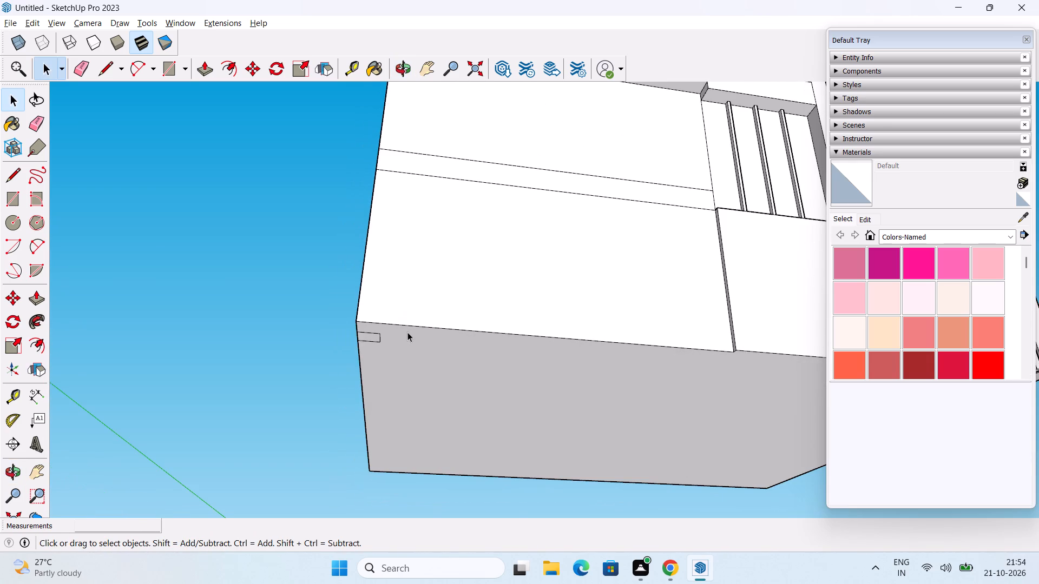
middle_drag(407, 332, 376, 284)
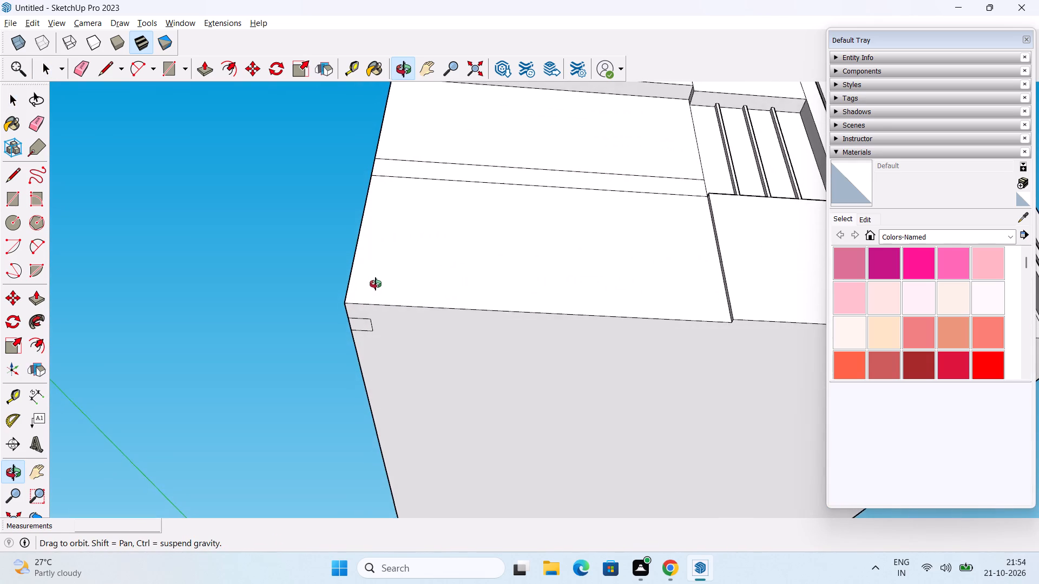
middle_drag(376, 284, 422, 404)
scroll(430, 375, down, 2)
middle_drag(461, 341, 428, 384)
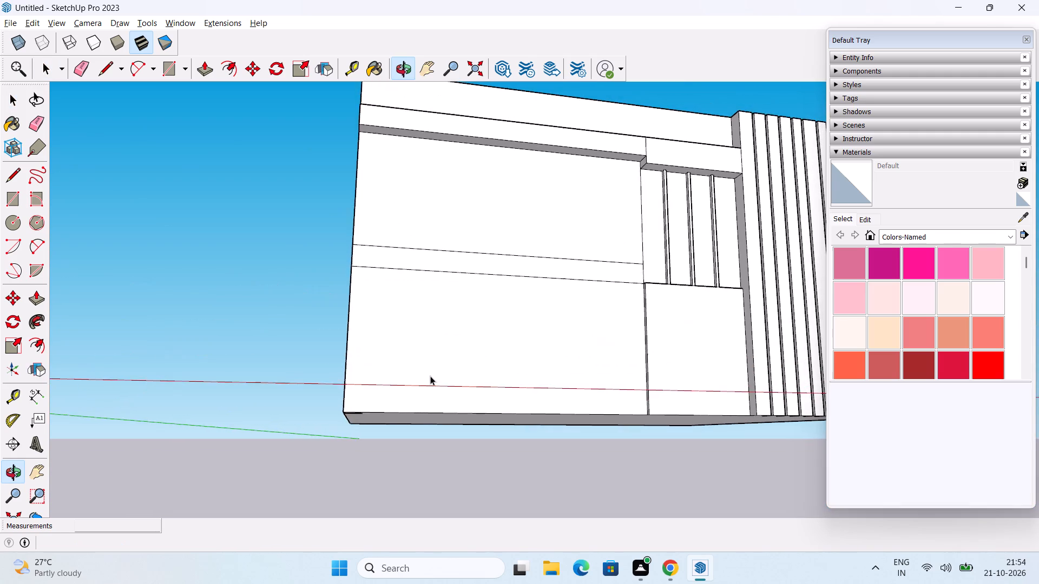
middle_drag(438, 368, 424, 412)
Draw a vertical line about 8' long across the large lower front face, from the lower horizontal line down to the bottom edge.
key(l)
scroll(471, 369, up, 1)
middle_drag(494, 384, 479, 295)
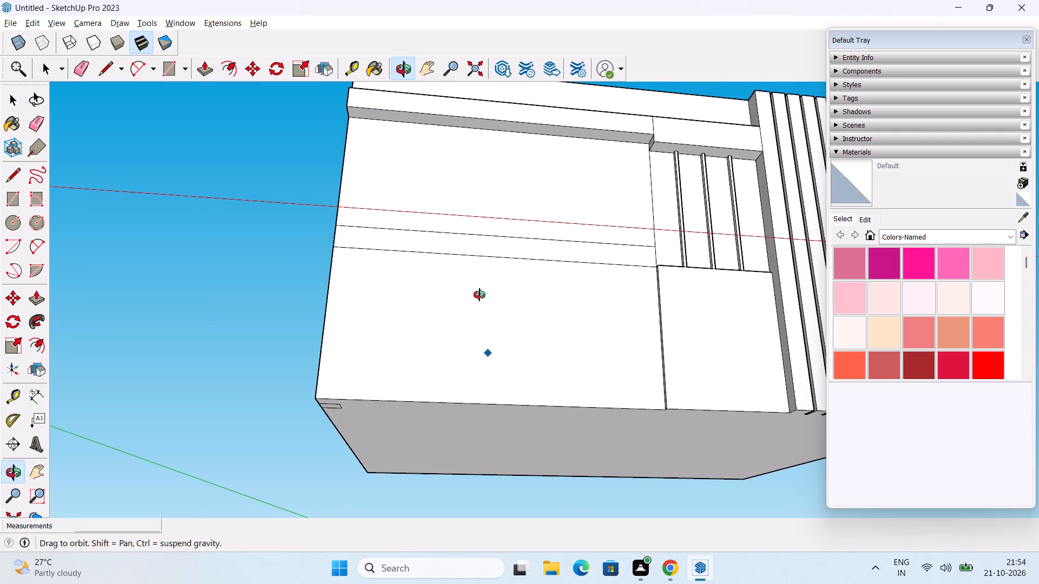
middle_drag(479, 295, 473, 366)
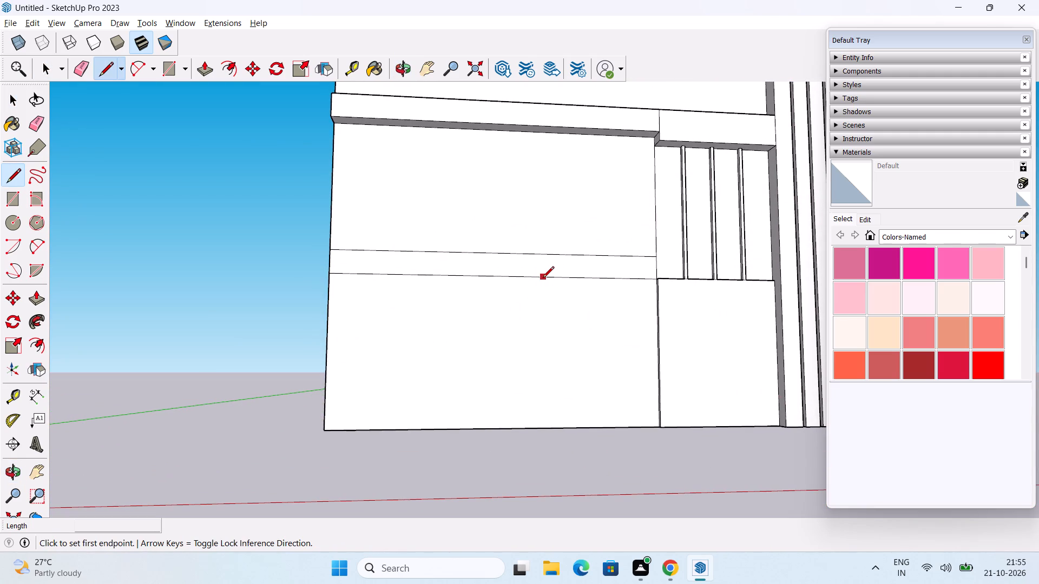
click(541, 278)
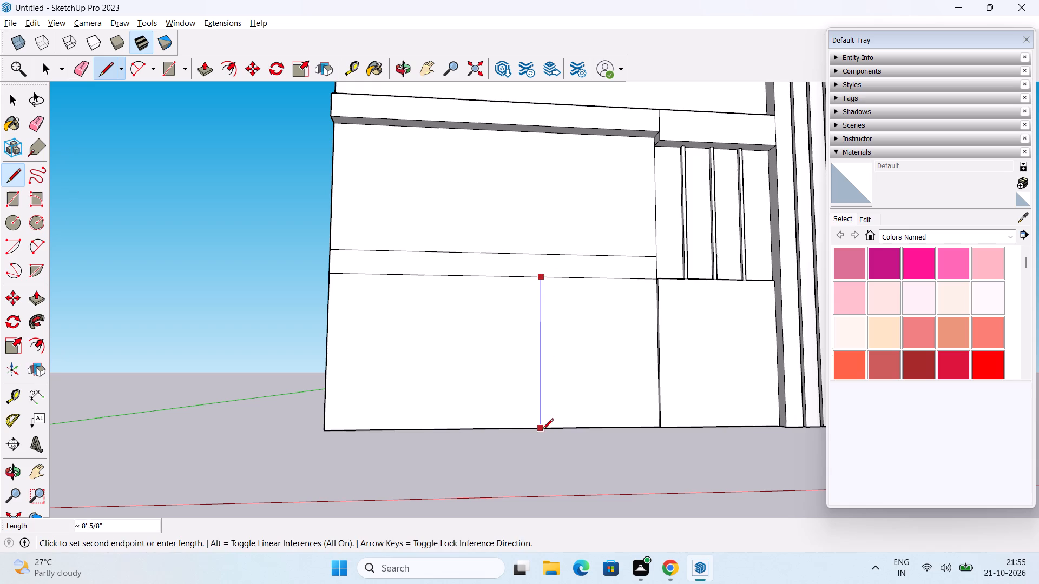
middle_drag(542, 430, 550, 404)
click(547, 404)
middle_drag(554, 387, 553, 416)
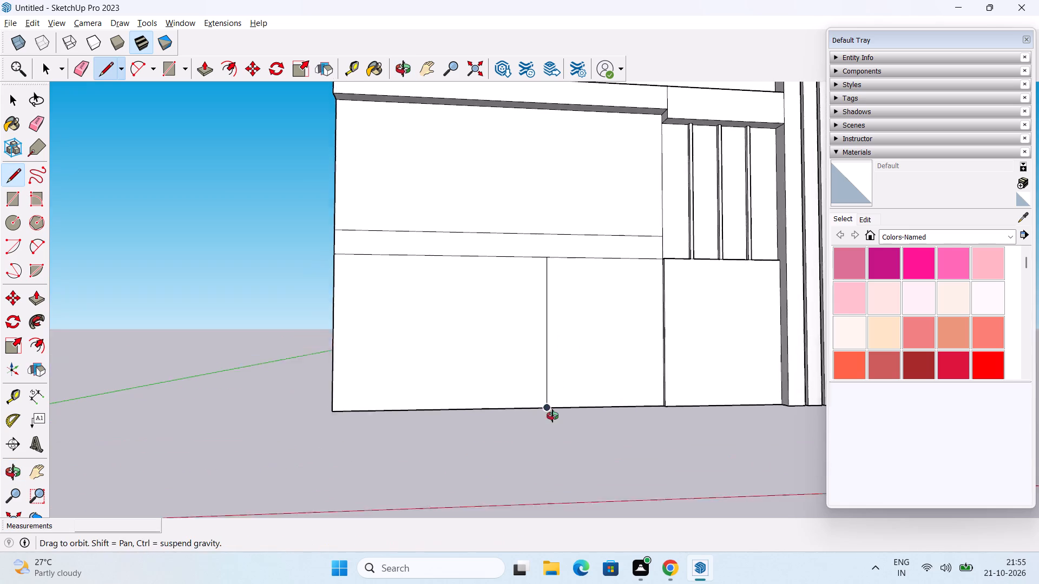
middle_drag(553, 416, 549, 424)
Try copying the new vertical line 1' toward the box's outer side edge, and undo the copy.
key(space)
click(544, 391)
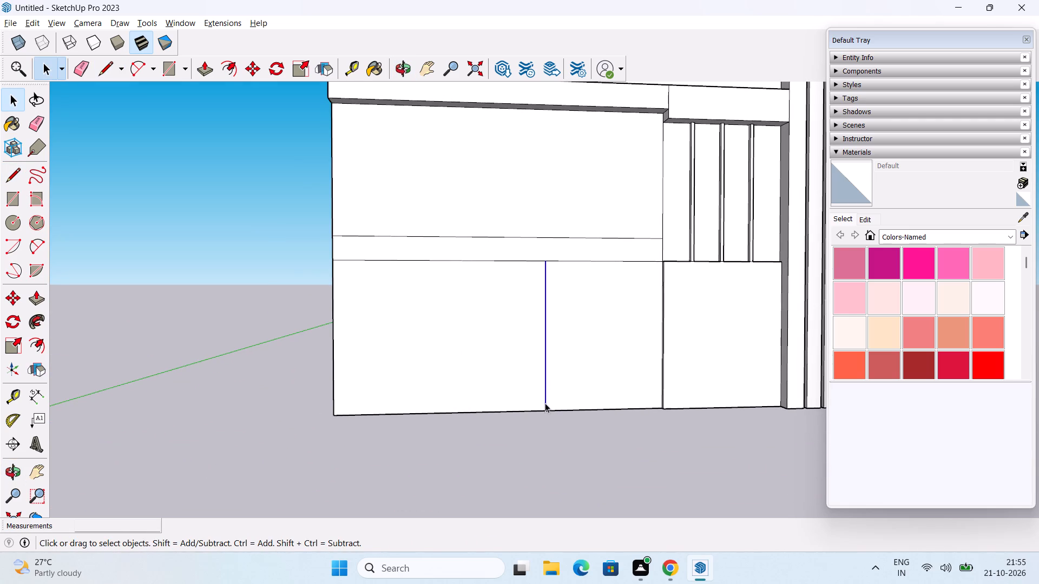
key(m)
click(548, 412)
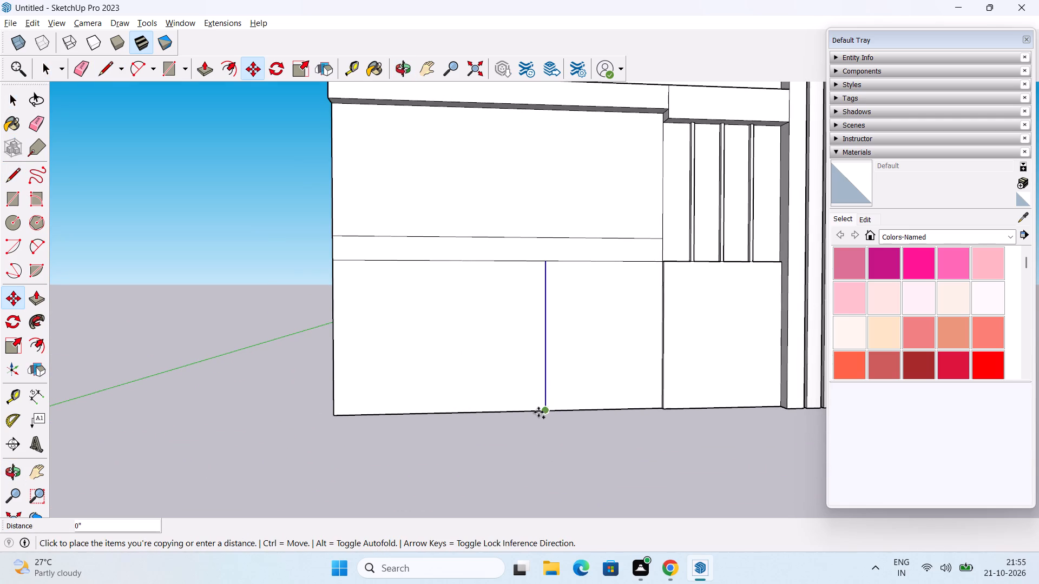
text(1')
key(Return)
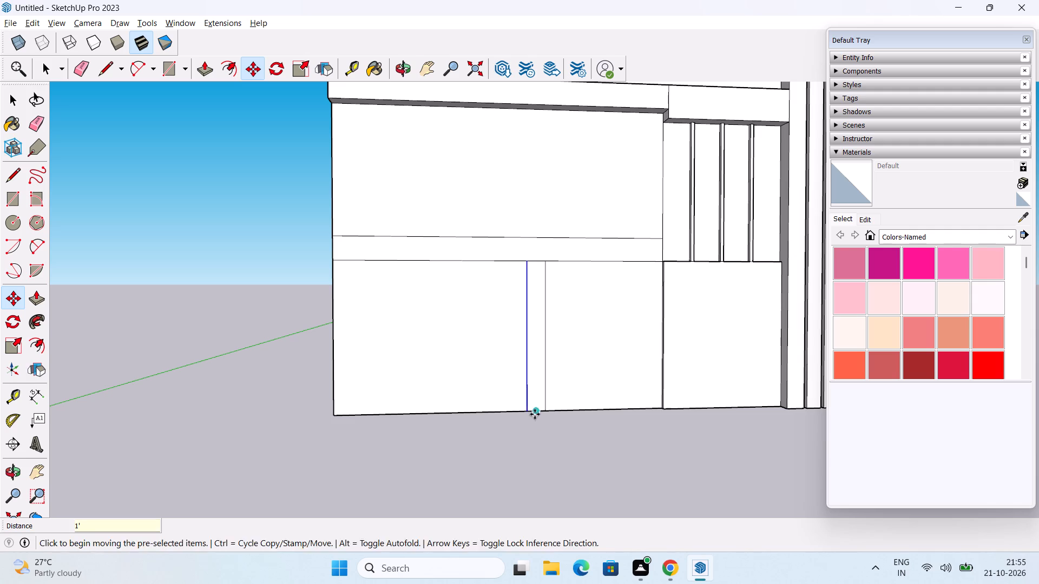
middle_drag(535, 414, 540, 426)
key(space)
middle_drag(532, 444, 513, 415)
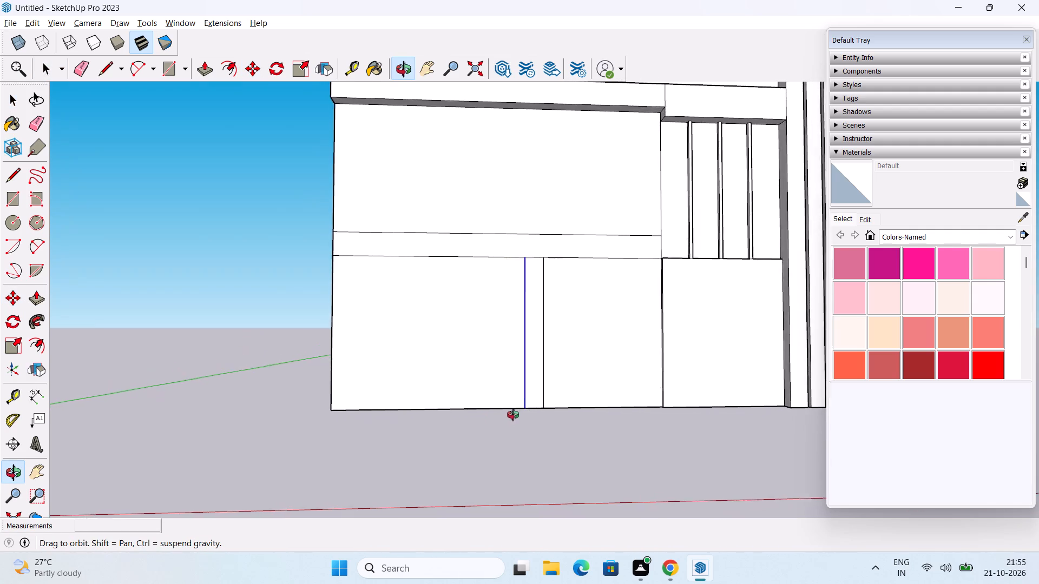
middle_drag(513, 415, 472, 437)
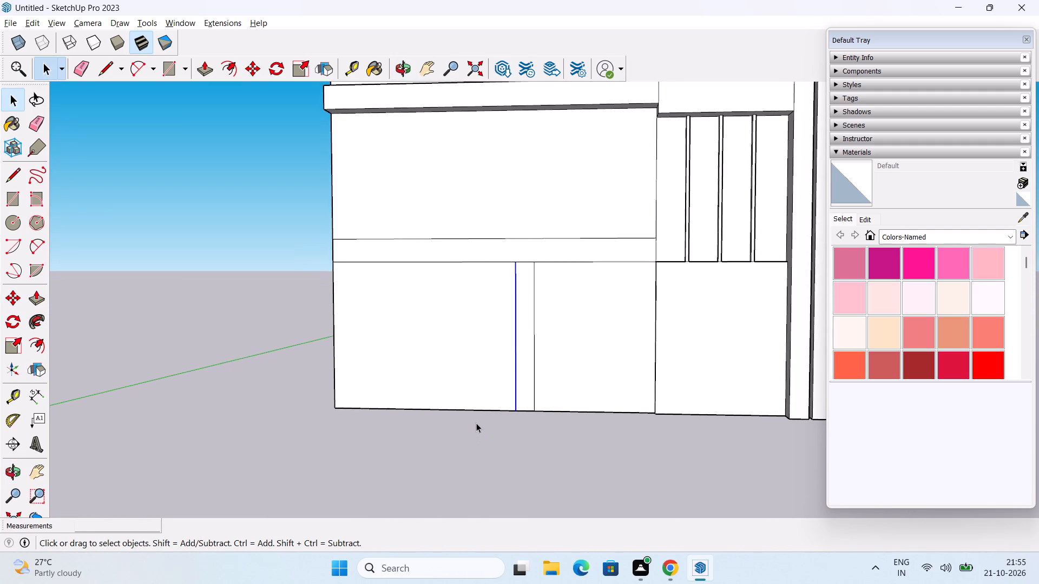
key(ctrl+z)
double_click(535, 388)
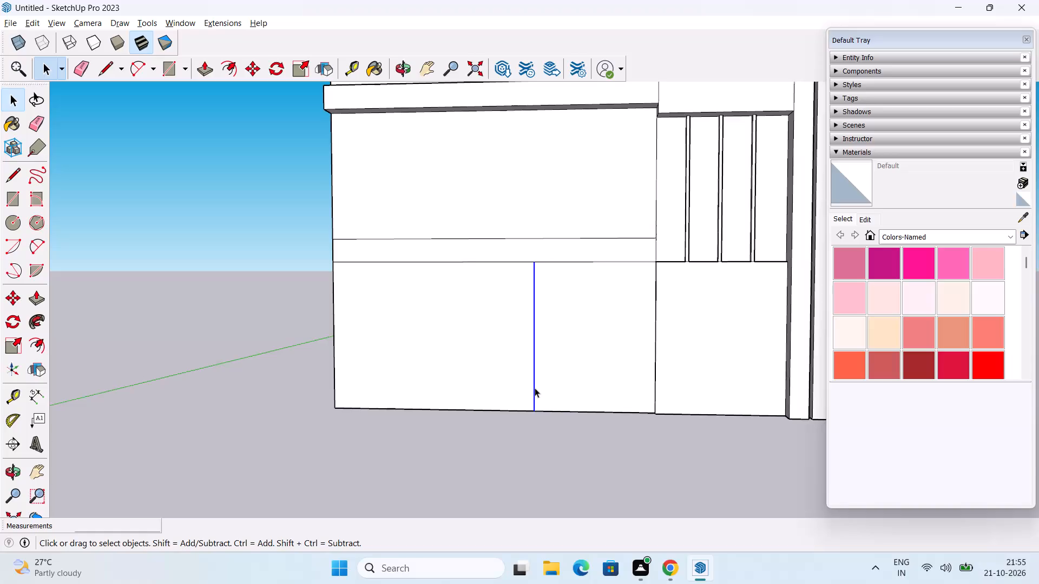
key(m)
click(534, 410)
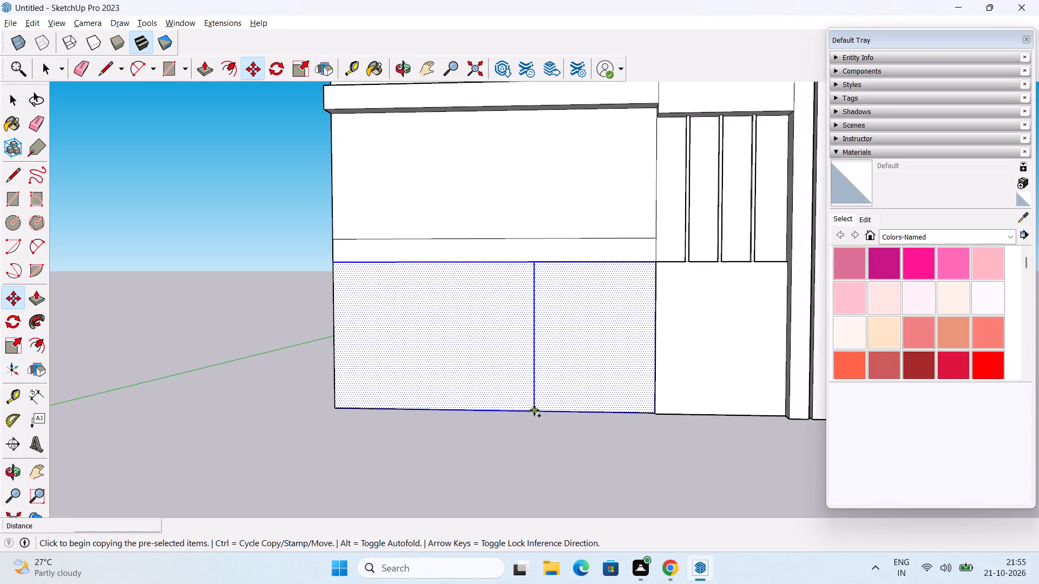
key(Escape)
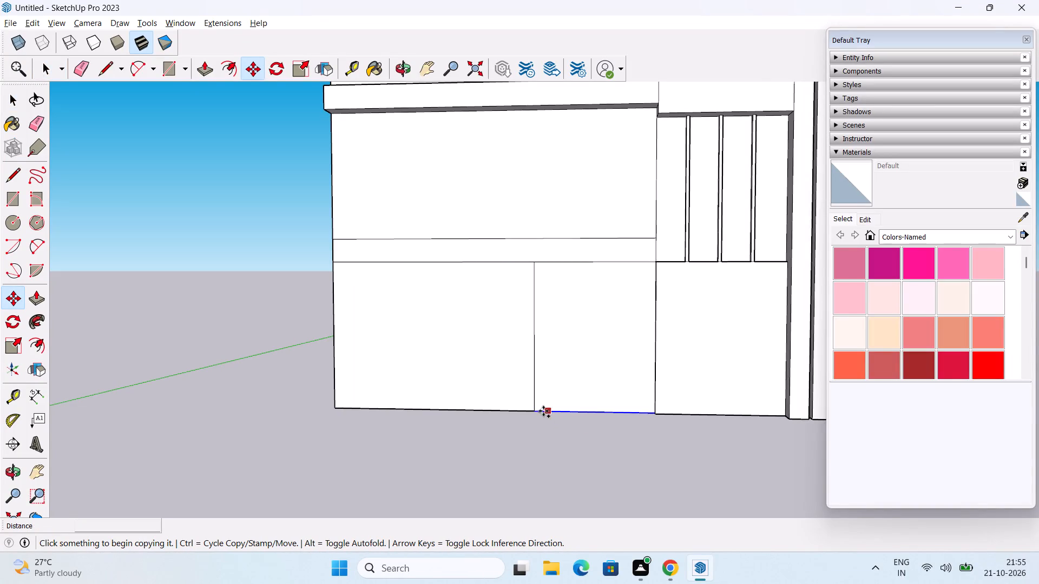
Copy the vertical line on the large lower front face 1' toward the raised panel, forming a narrow vertical strip.
click(535, 387)
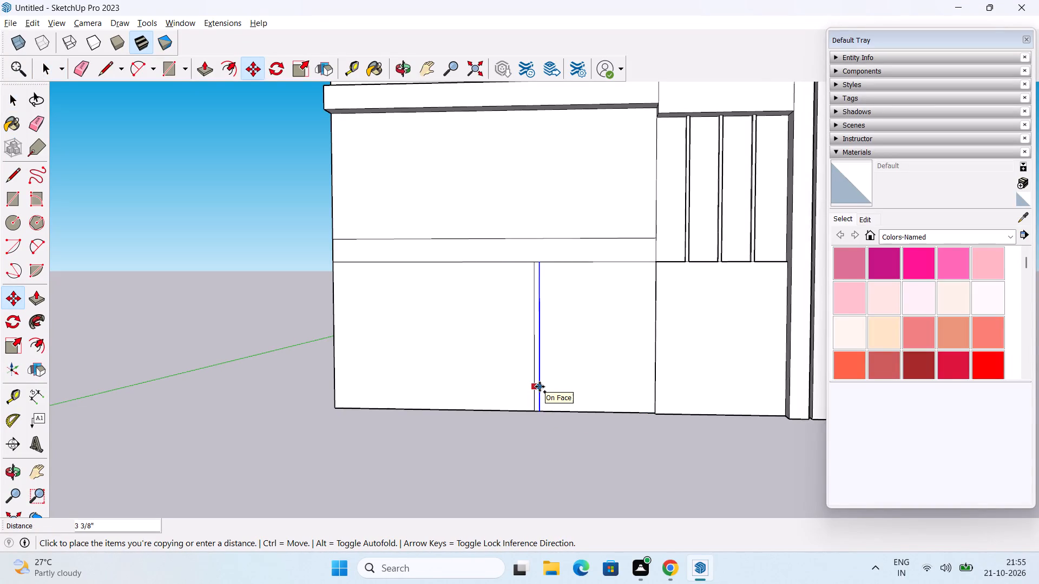
text(1')
key(Return)
key(space)
Examine the front with its narrow vertical strip and the box's underside from several angles.
scroll(540, 387, down, 1)
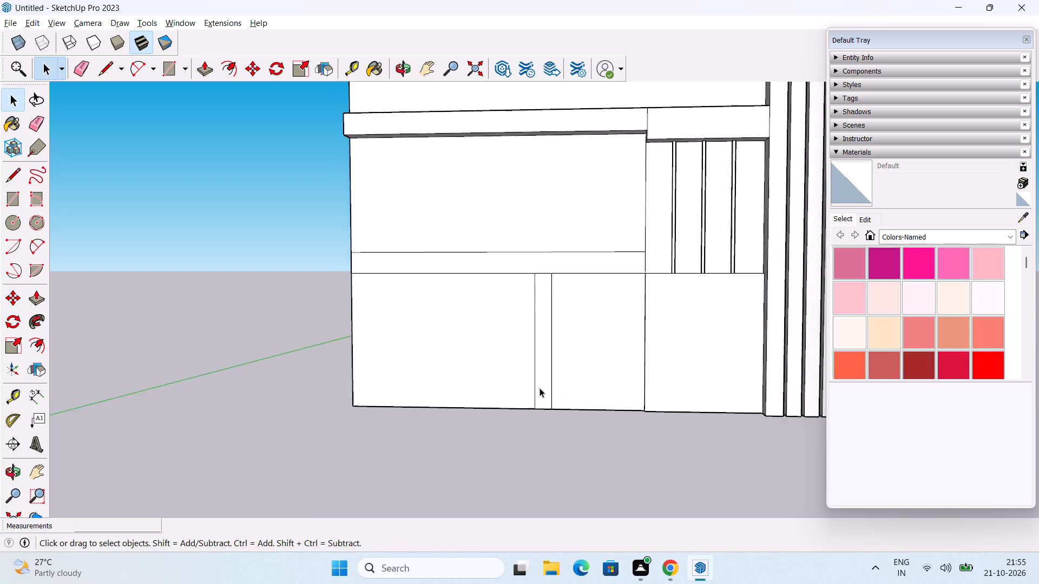
scroll(540, 388, down, 2)
middle_drag(506, 455, 546, 407)
scroll(551, 406, down, 2)
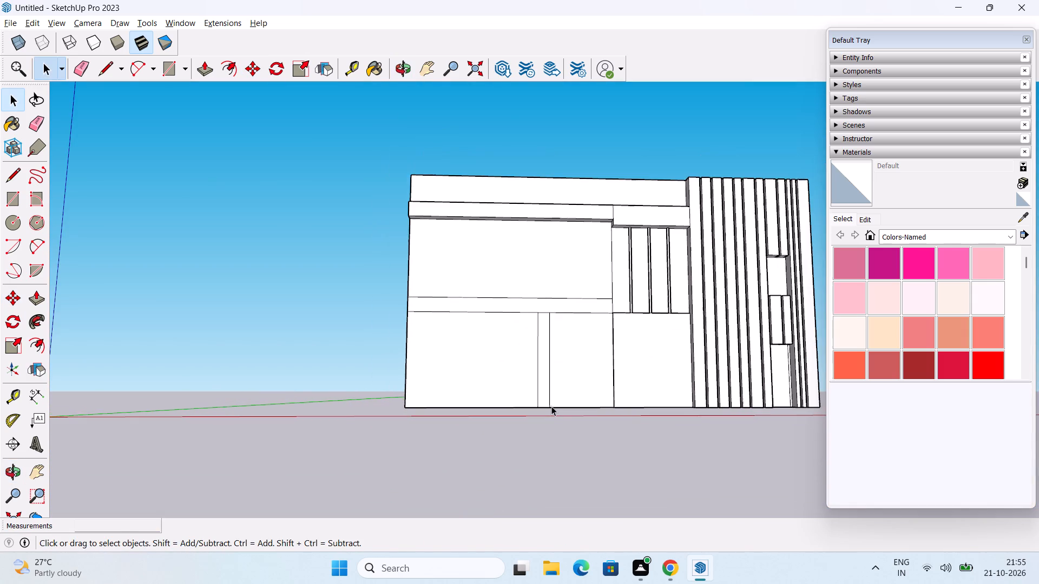
middle_drag(551, 406, 525, 332)
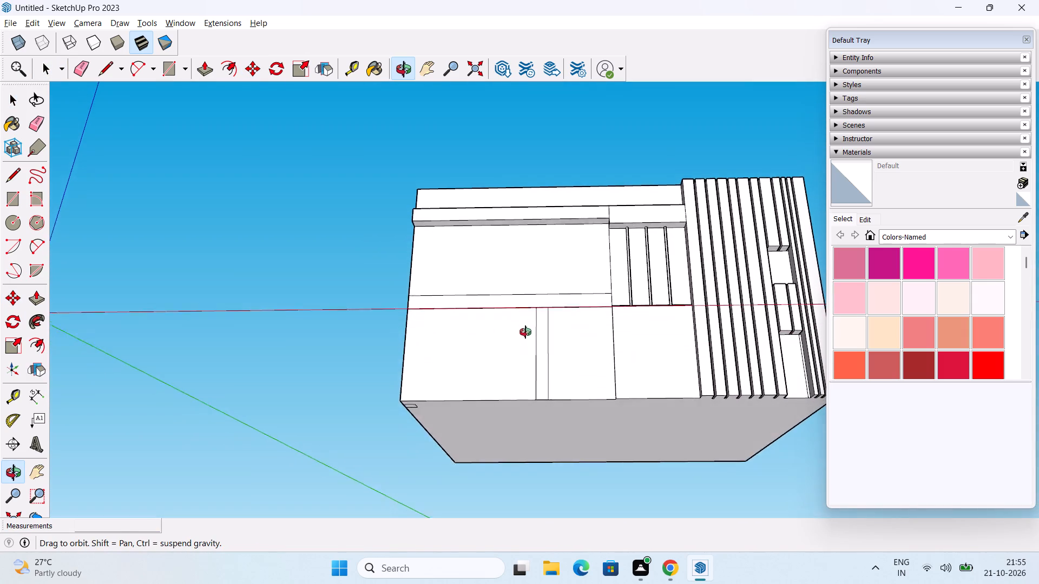
middle_drag(525, 332, 594, 297)
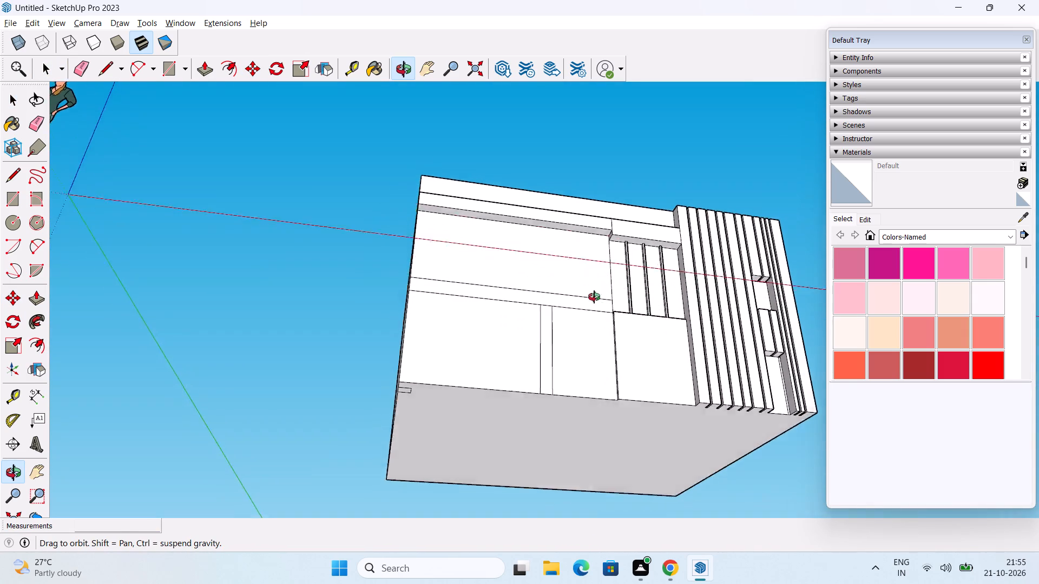
middle_drag(594, 297, 584, 273)
scroll(547, 361, up, 2)
middle_drag(547, 361, 550, 355)
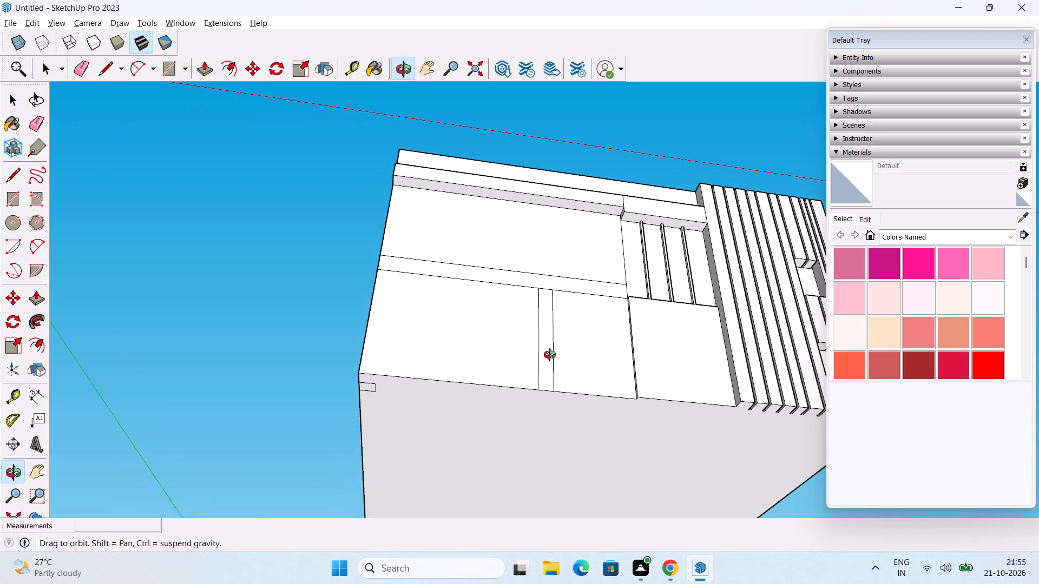
middle_drag(550, 355, 523, 406)
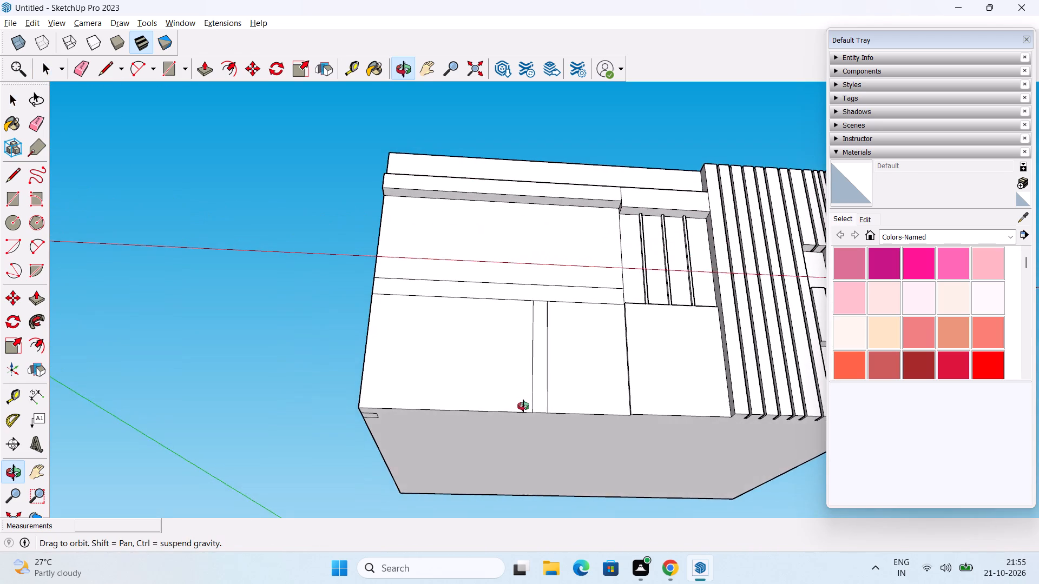
middle_drag(523, 406, 529, 467)
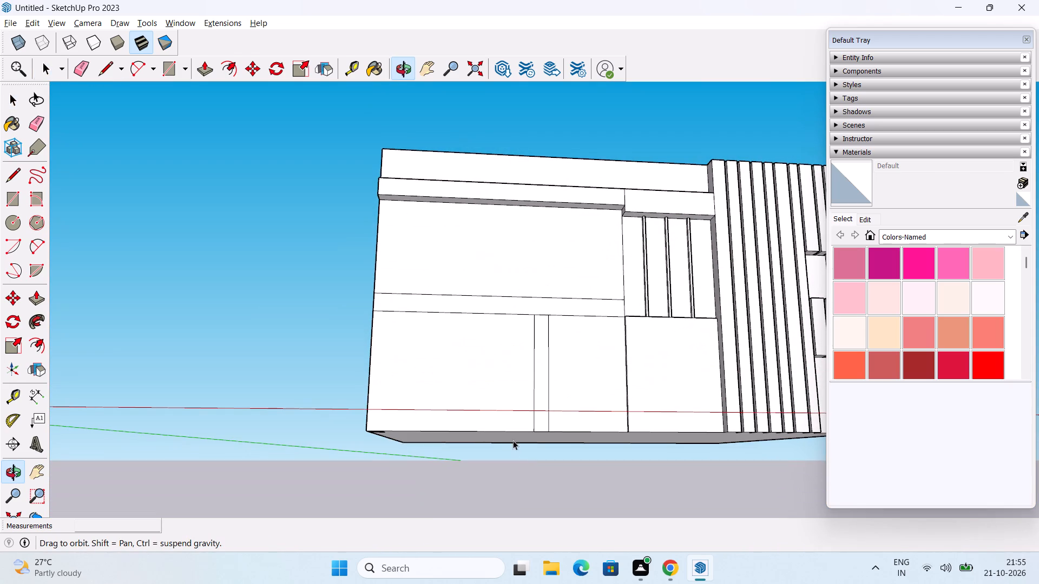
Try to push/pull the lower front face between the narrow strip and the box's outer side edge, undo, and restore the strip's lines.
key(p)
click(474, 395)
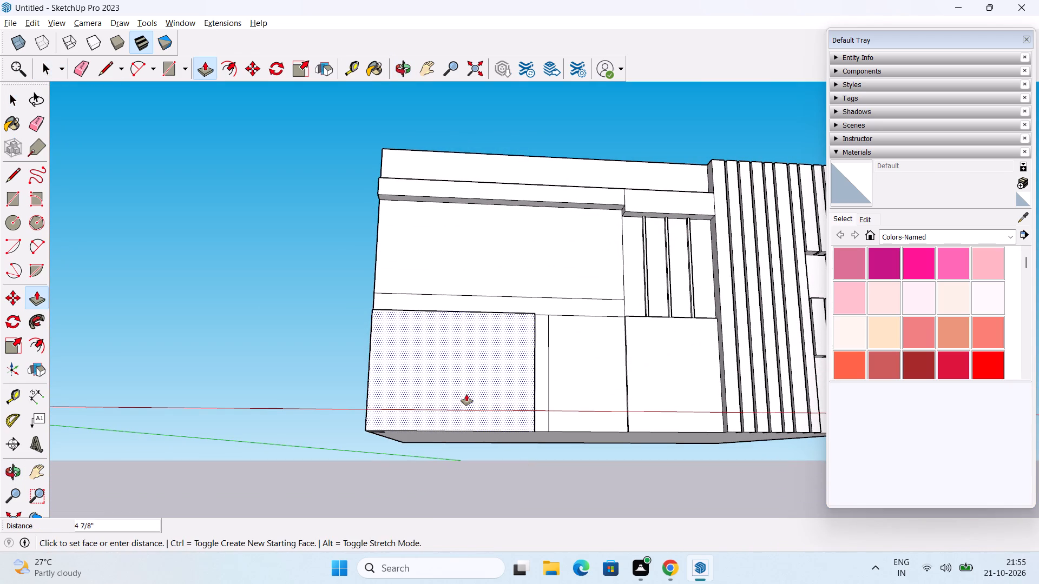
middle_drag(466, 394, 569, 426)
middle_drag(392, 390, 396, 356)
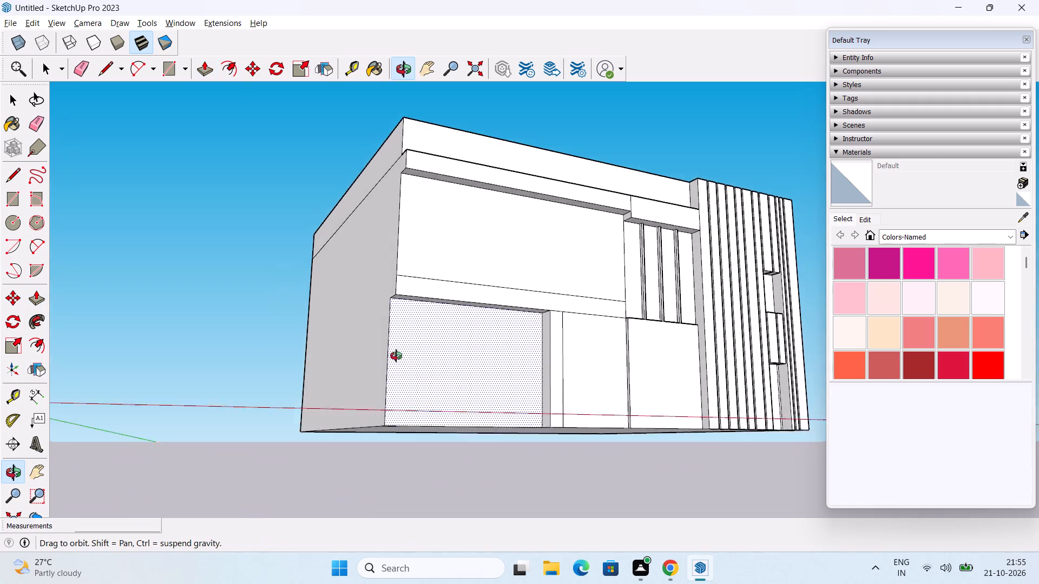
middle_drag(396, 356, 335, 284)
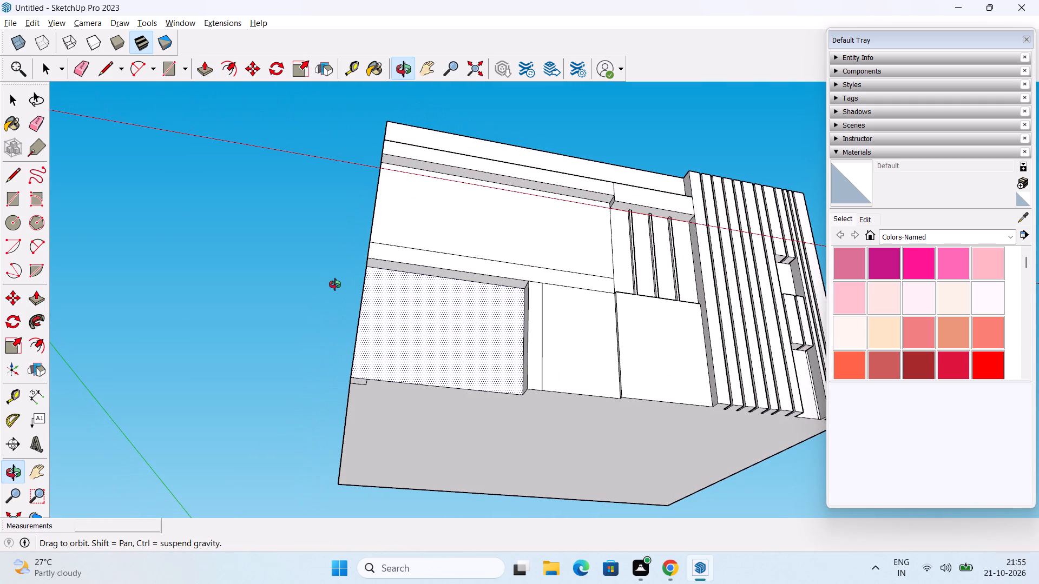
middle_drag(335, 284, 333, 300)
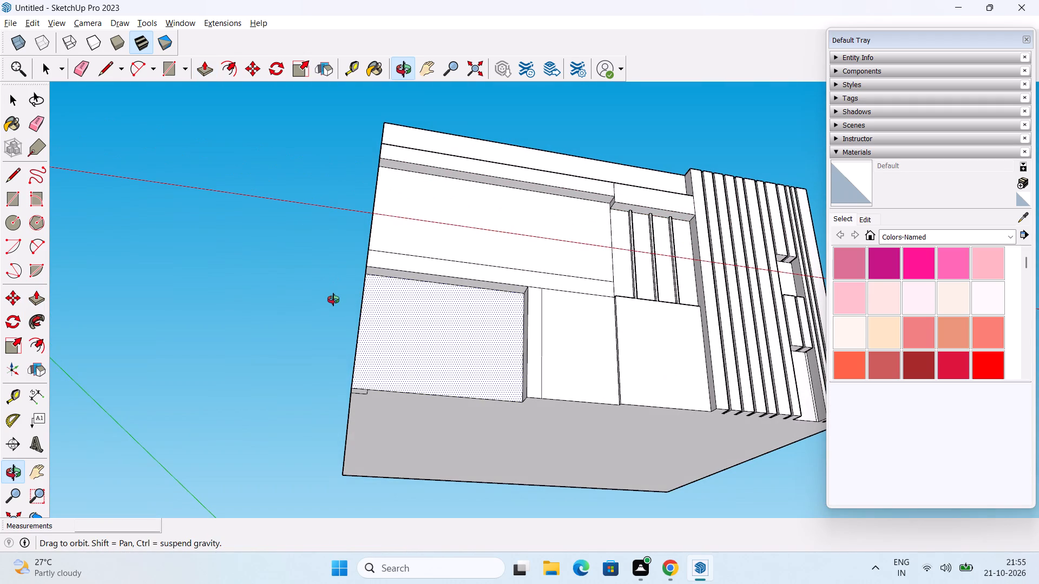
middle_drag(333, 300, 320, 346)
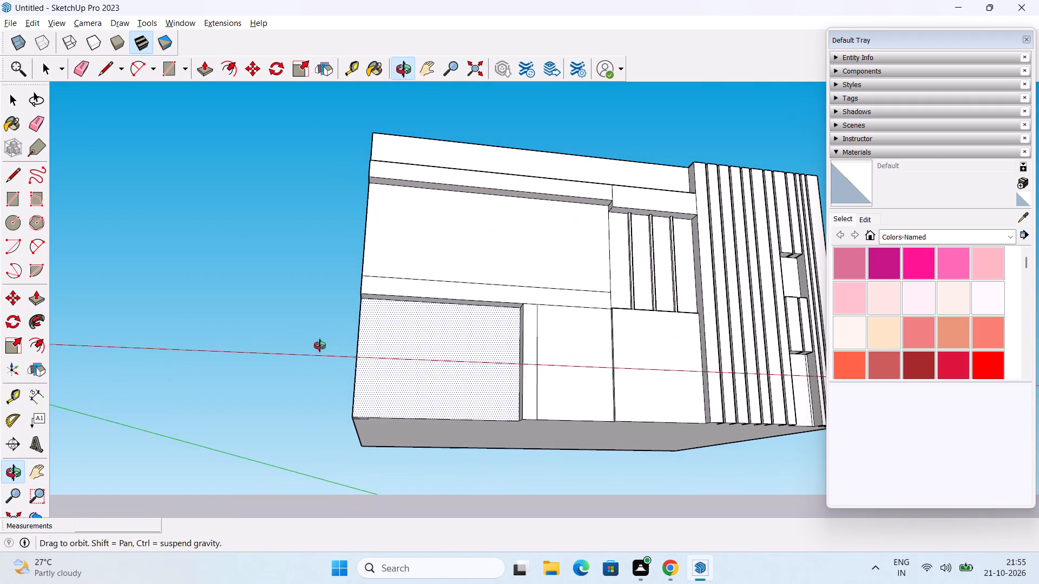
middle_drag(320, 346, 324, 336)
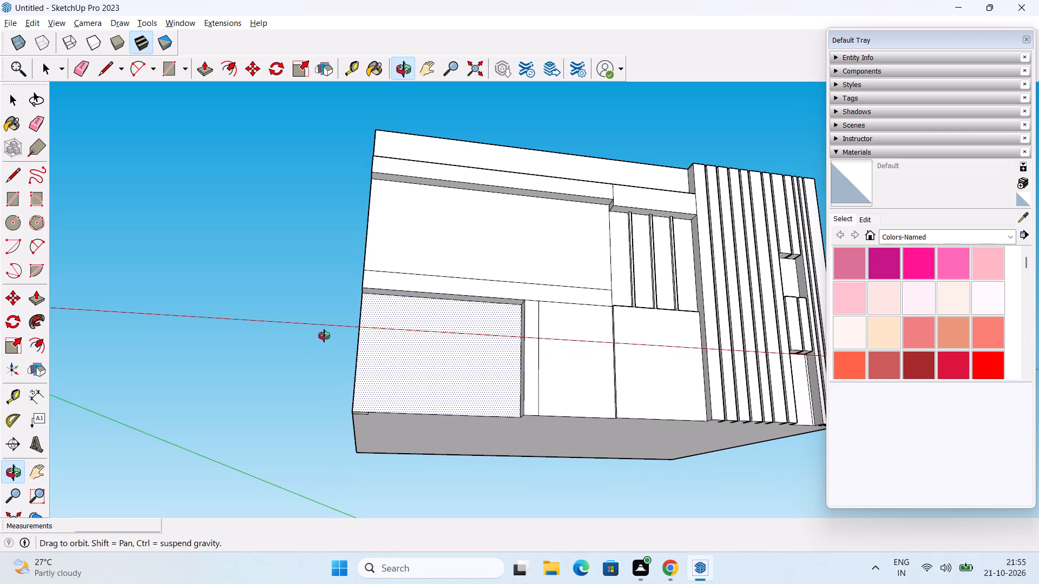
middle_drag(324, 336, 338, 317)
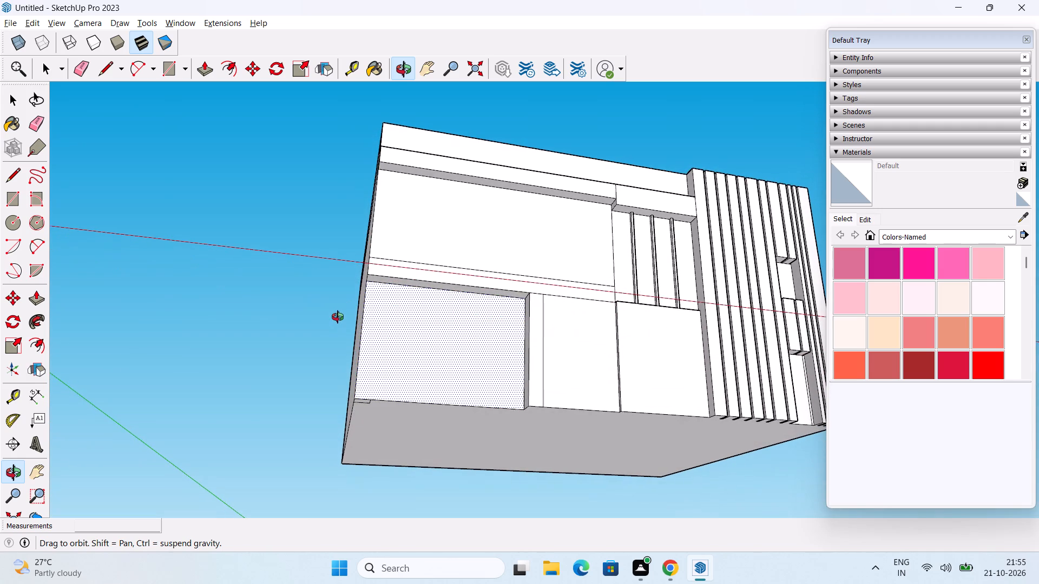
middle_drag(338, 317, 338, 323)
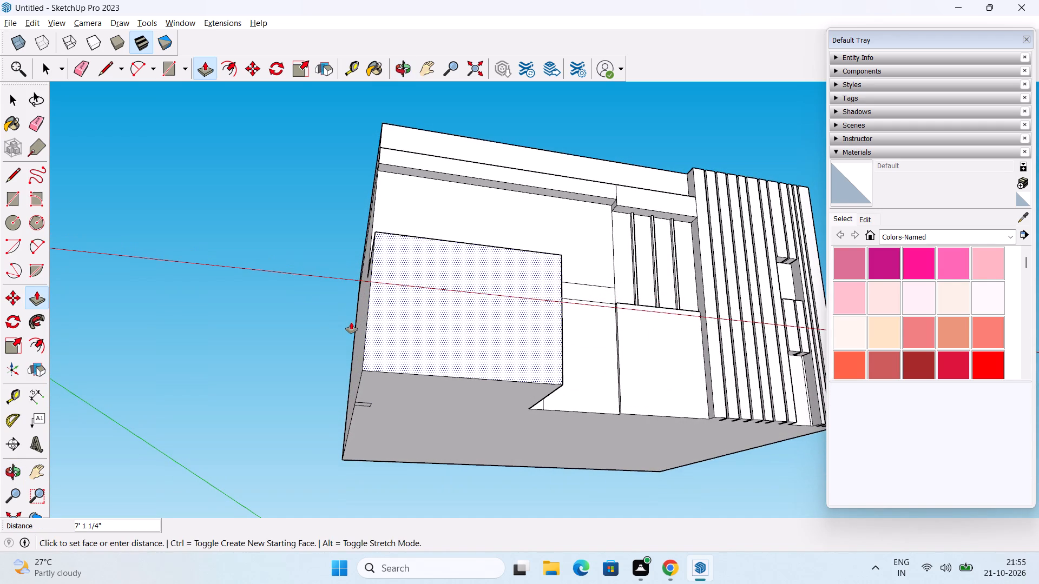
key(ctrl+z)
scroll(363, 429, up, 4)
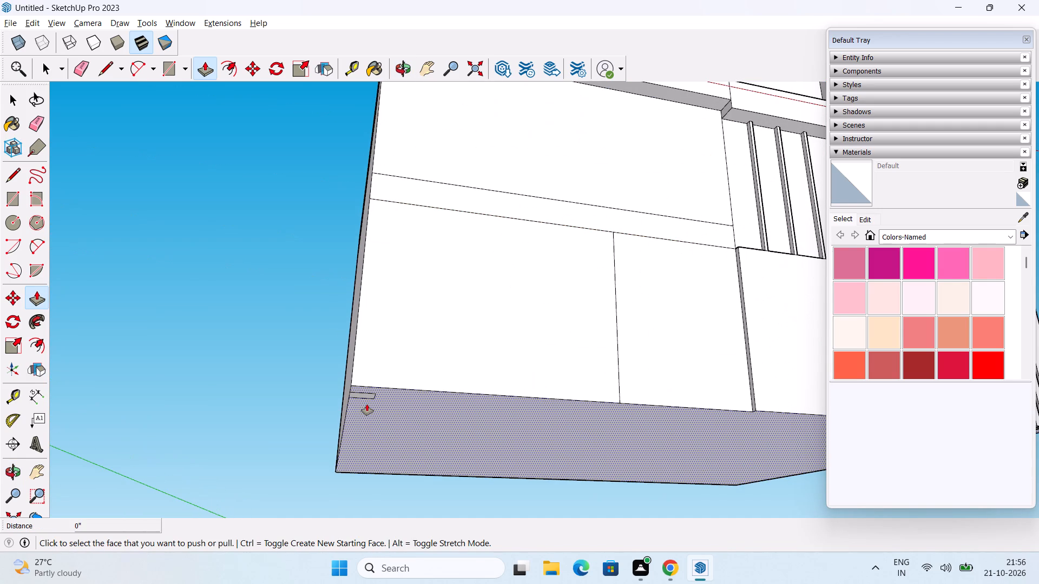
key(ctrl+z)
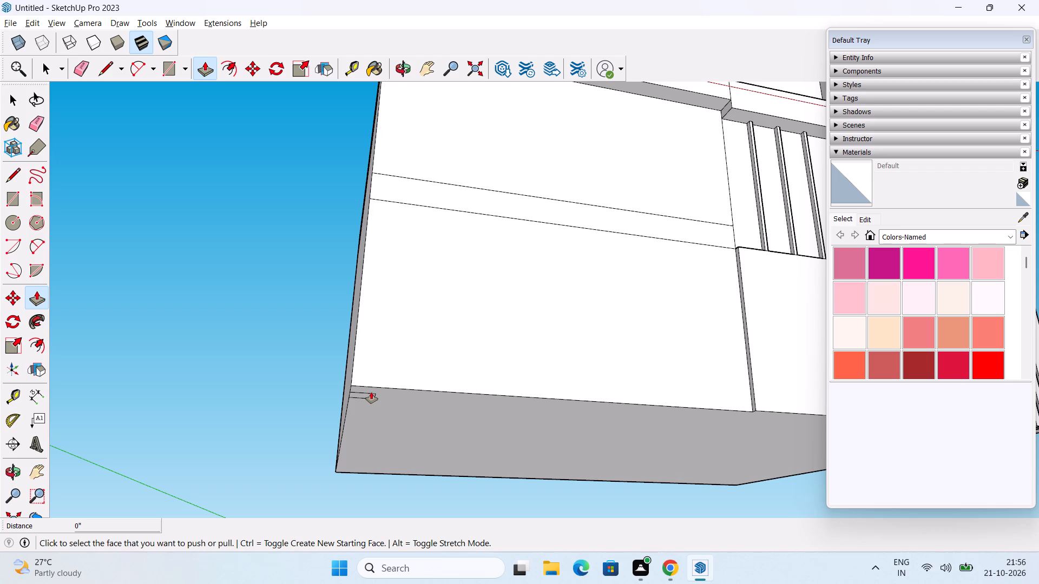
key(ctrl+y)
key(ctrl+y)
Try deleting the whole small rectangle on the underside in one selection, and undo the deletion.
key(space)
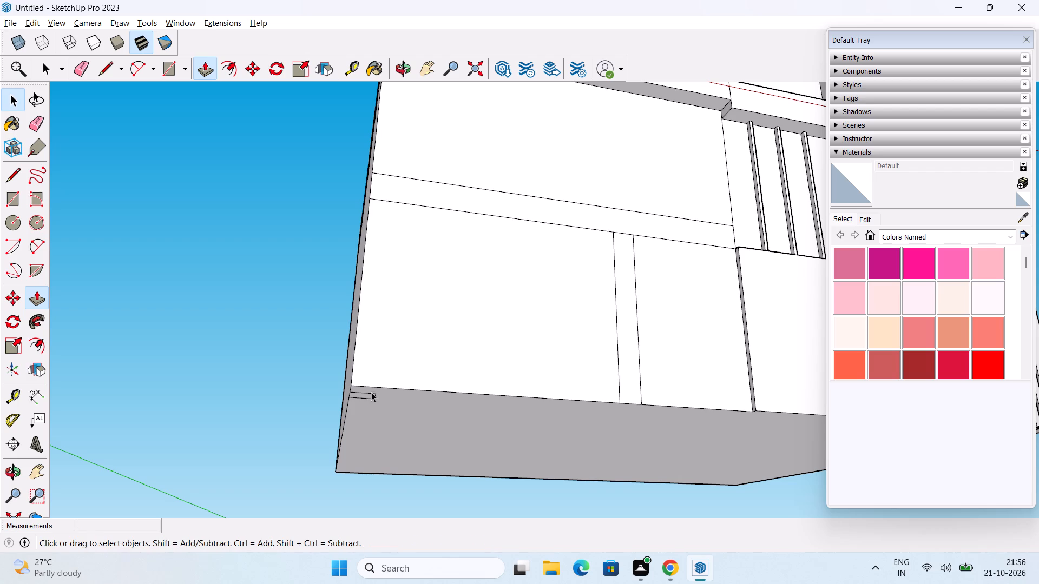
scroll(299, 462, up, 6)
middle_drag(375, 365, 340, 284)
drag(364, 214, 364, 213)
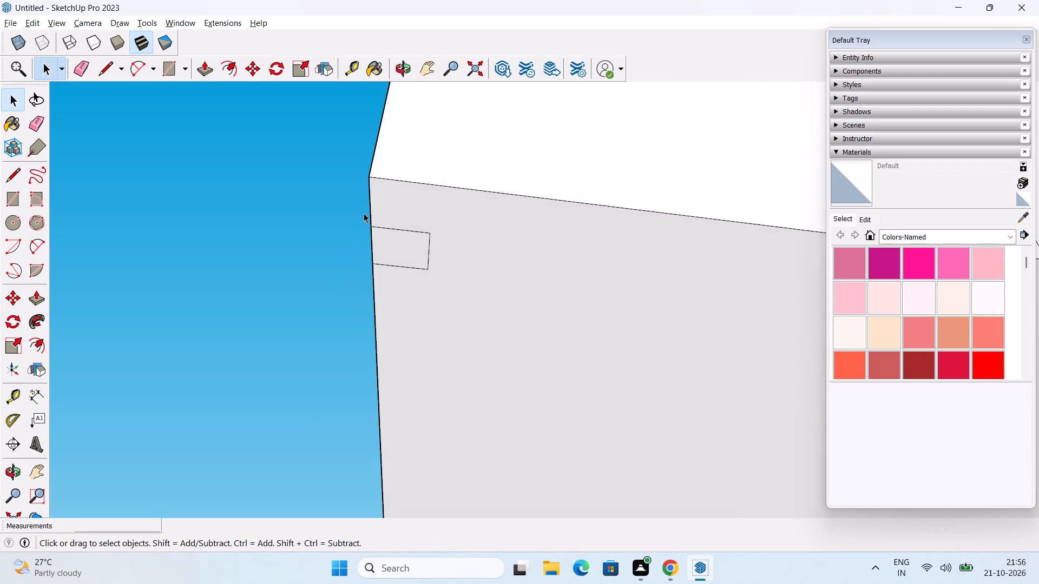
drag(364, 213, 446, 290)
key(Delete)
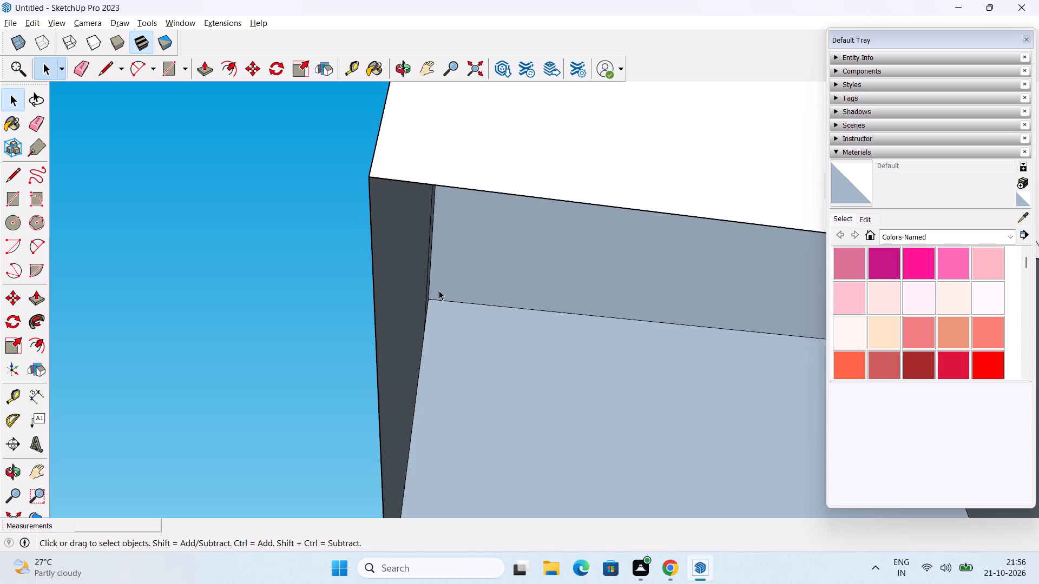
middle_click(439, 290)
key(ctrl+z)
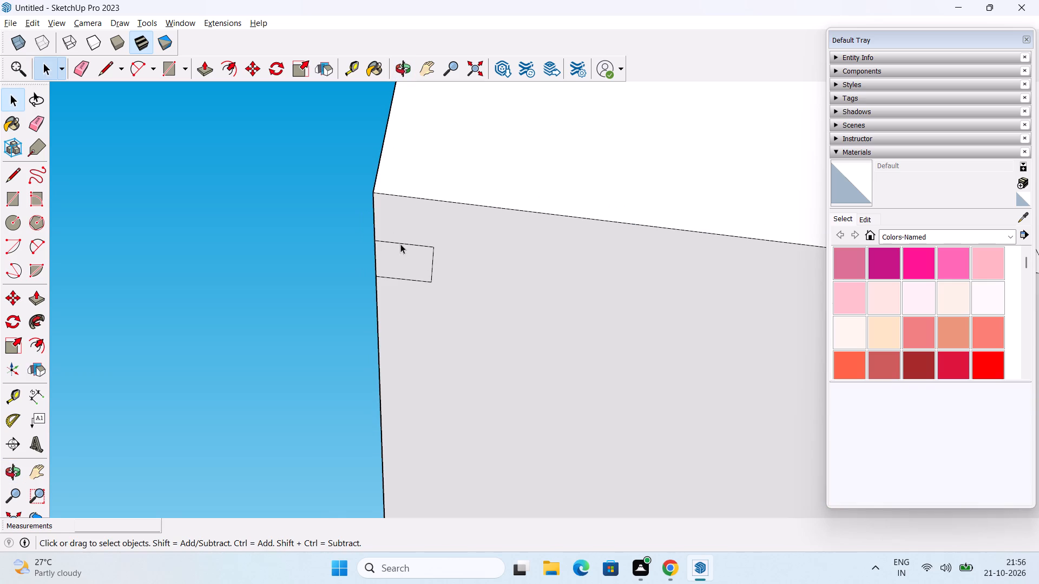
Delete the three drawn edges of the small rectangle on the underside one by one, keeping the bottom face.
click(400, 244)
key(Delete)
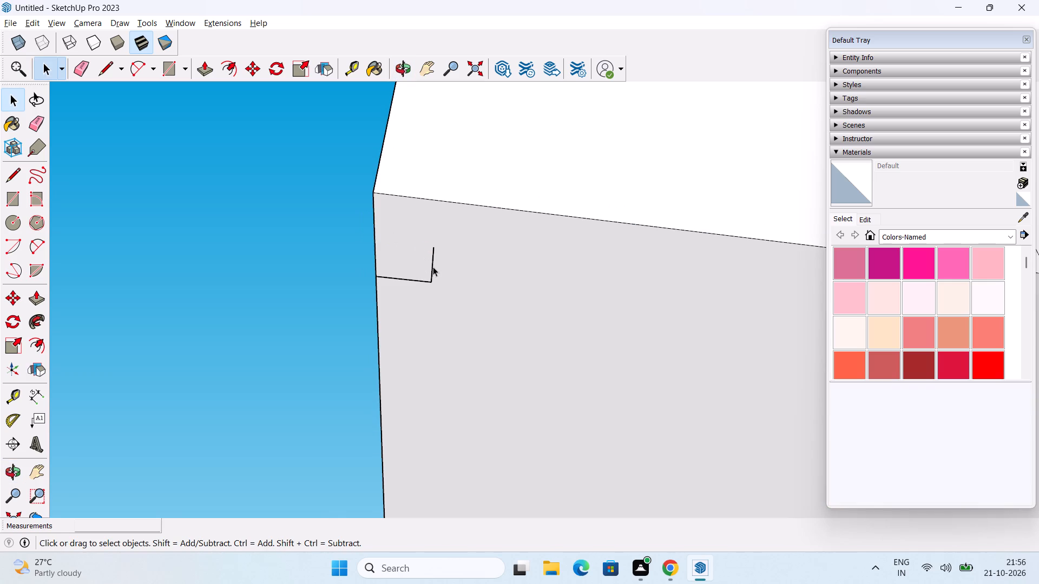
click(433, 267)
key(Delete)
click(422, 282)
key(Delete)
scroll(422, 281, down, 3)
middle_drag(429, 333, 443, 409)
scroll(445, 397, down, 6)
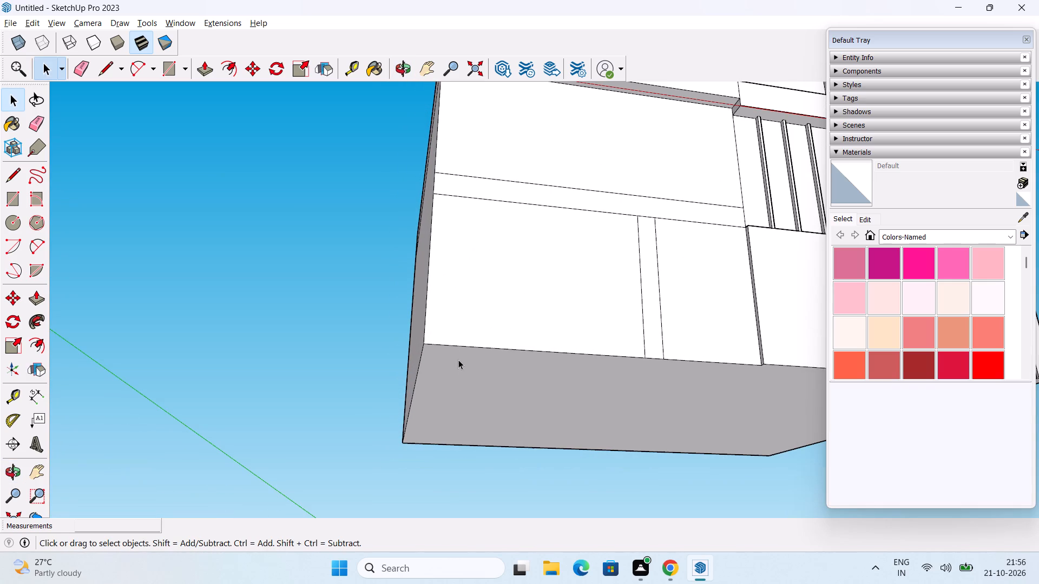
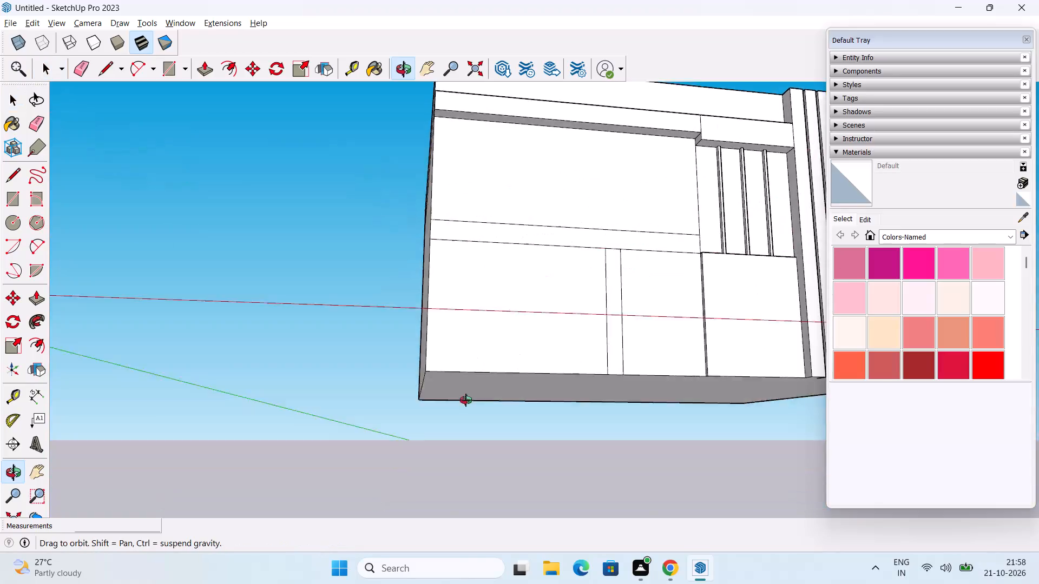
Push the lower front face between the narrow vertical strip and the box's outer side edge inward by 20'.
scroll(511, 337, down, 1)
shift+middle_drag(511, 337, 404, 388)
middle_drag(404, 388, 409, 300)
middle_drag(320, 433, 338, 384)
scroll(330, 390, up, 1)
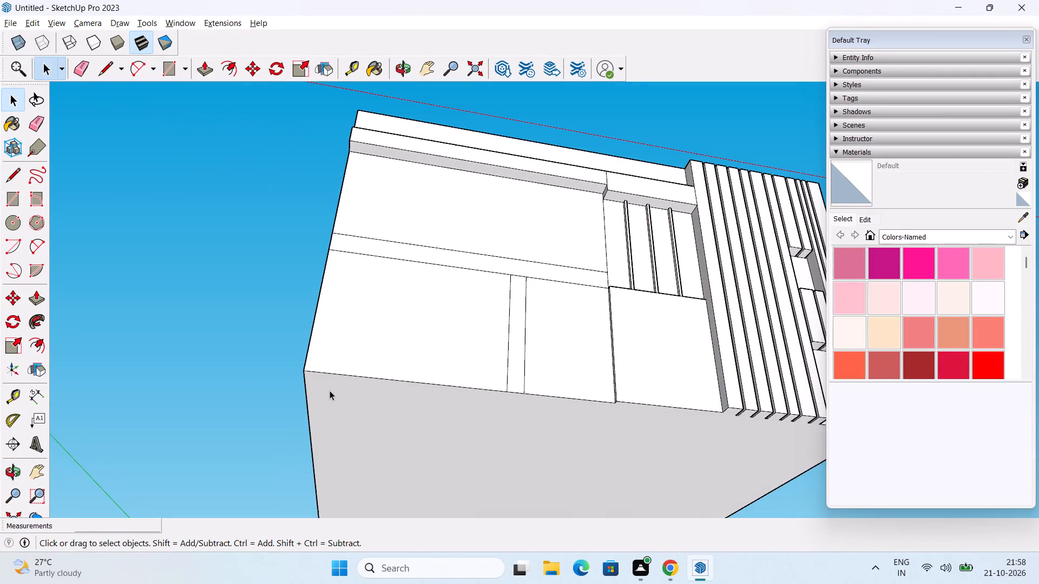
middle_drag(330, 390, 339, 455)
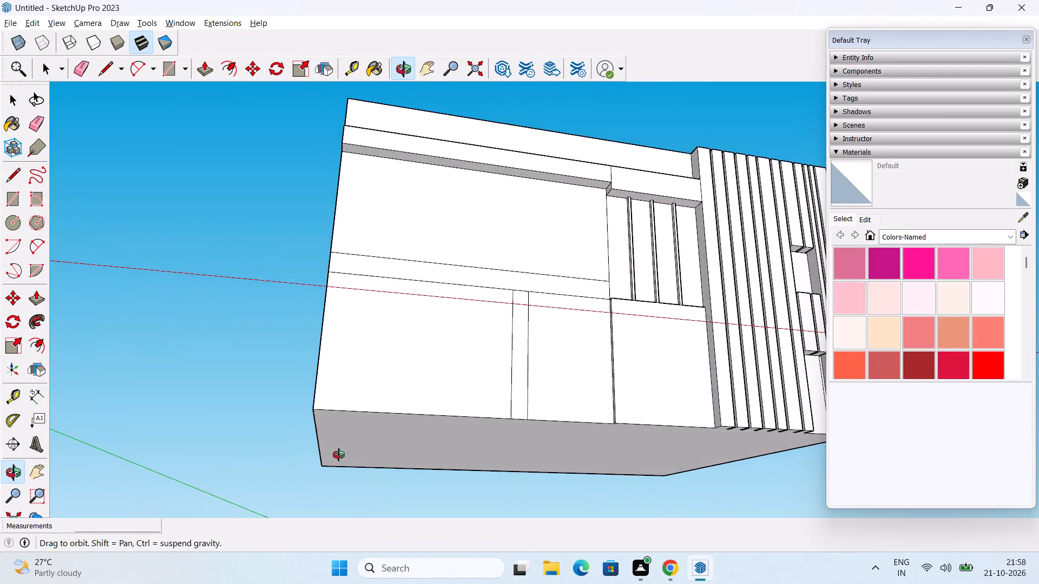
middle_drag(339, 455, 331, 426)
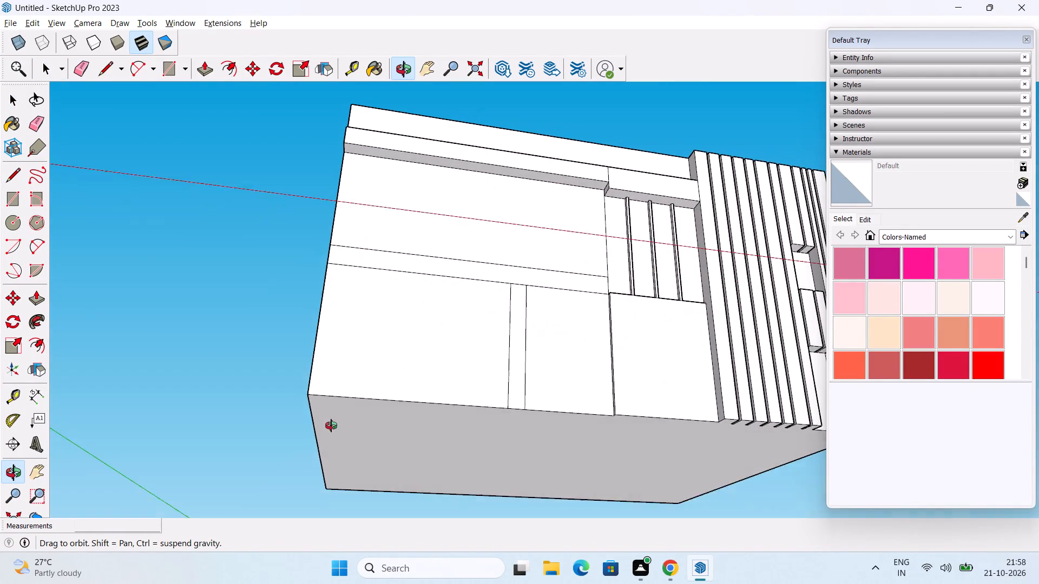
middle_drag(331, 426, 350, 479)
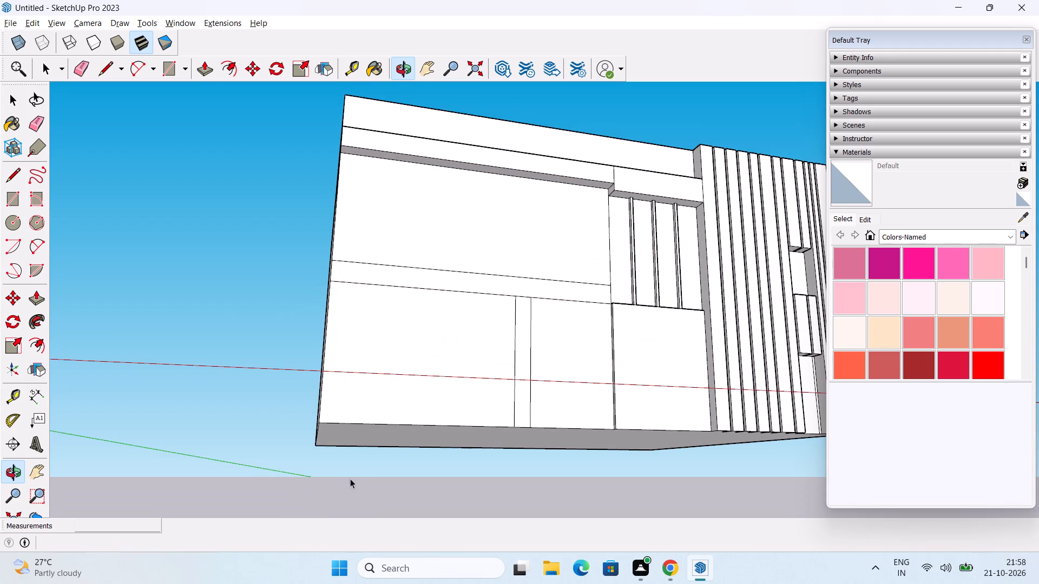
key(p)
click(352, 374)
middle_drag(340, 355, 452, 442)
text(20')
key(Return)
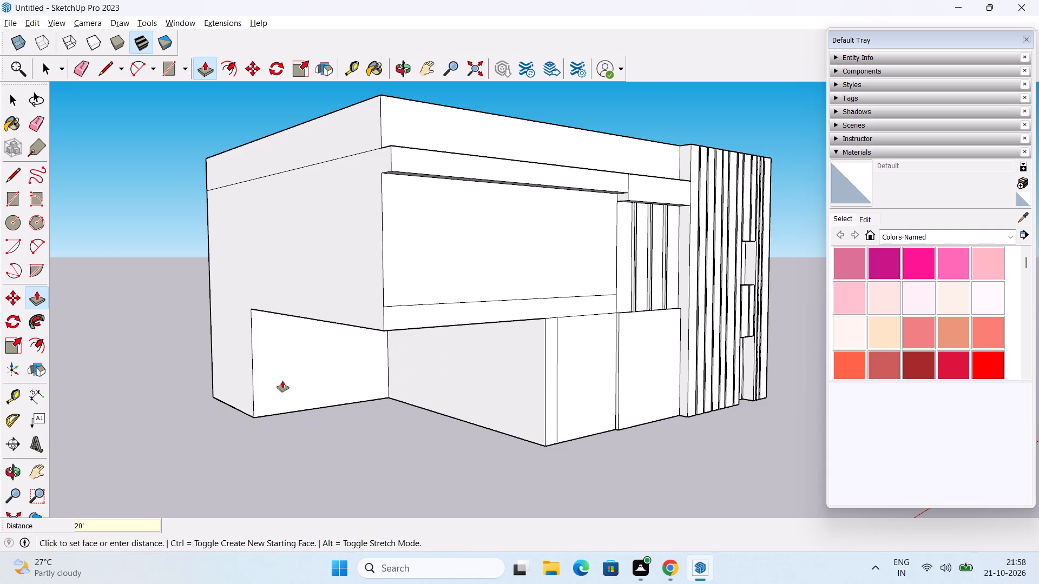
middle_drag(329, 463, 336, 322)
key(space)
Draw a 2' by 1' rectangle on the new opening's ceiling, at its front outer corner with the 2' side along the front edge.
middle_drag(438, 321, 425, 430)
middle_drag(419, 412, 345, 346)
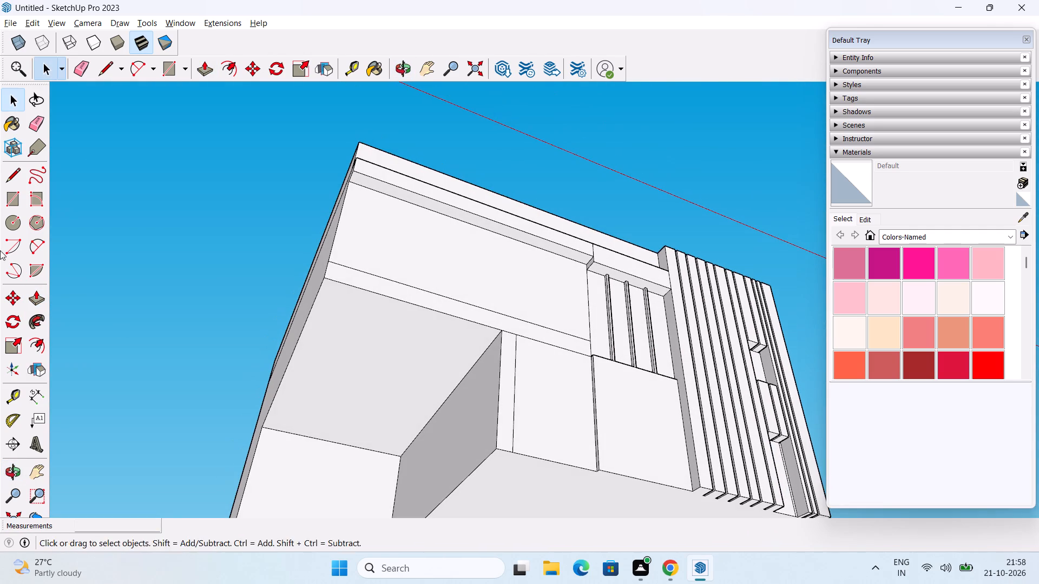
click(17, 202)
scroll(249, 284, up, 6)
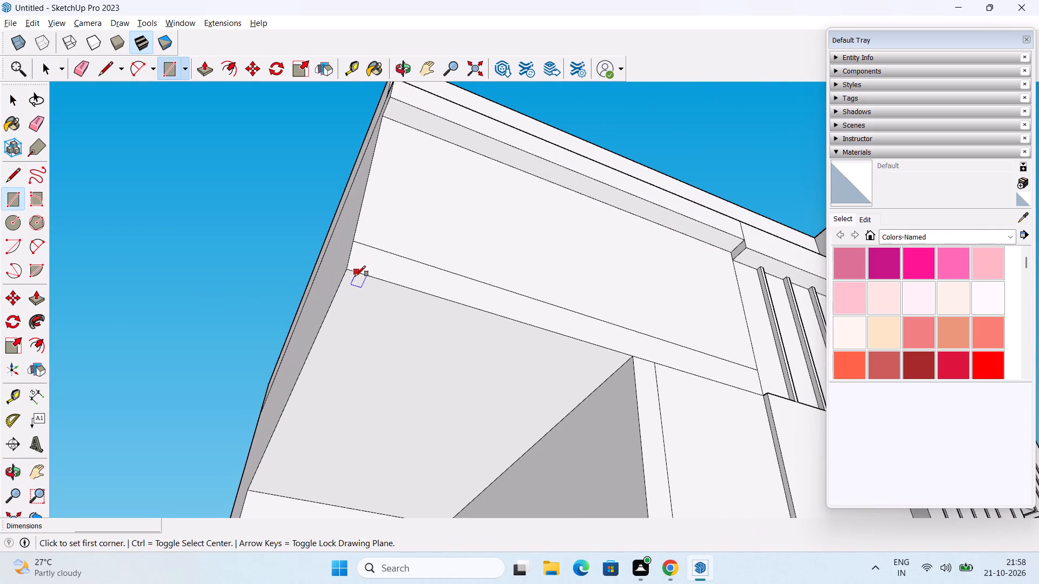
click(350, 270)
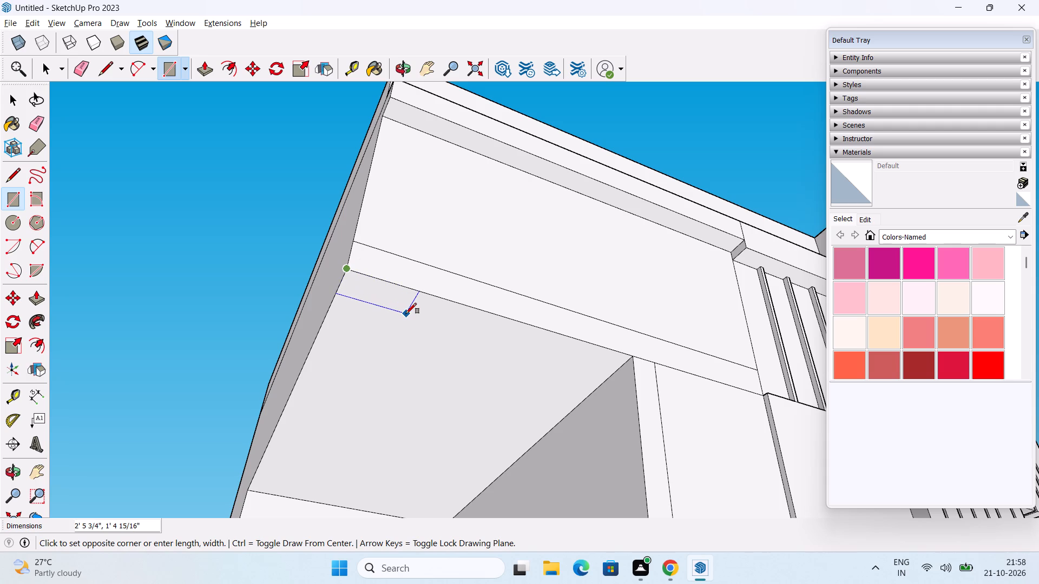
text(2')
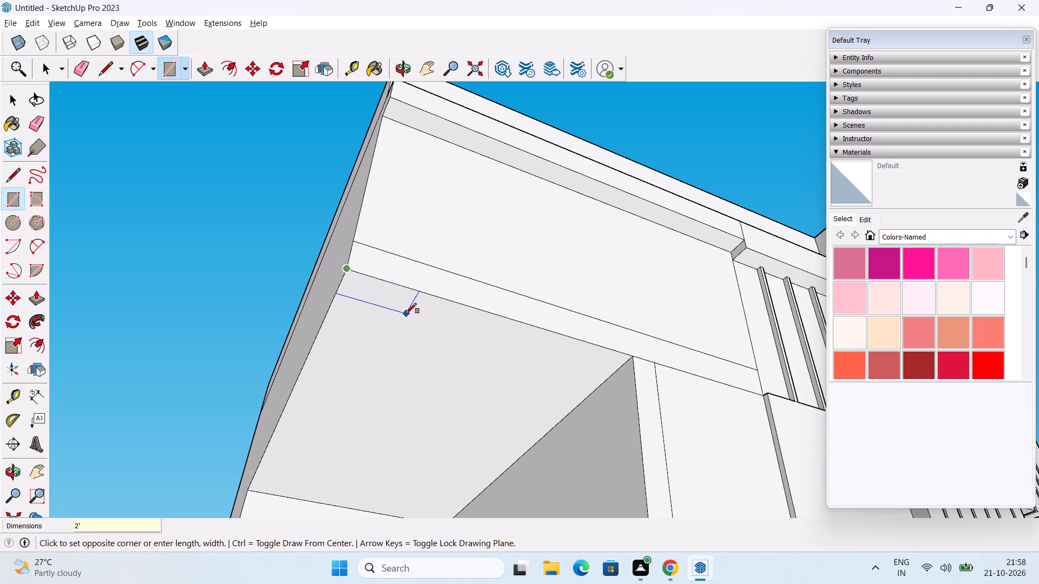
text(,1')
key(Return)
key(space)
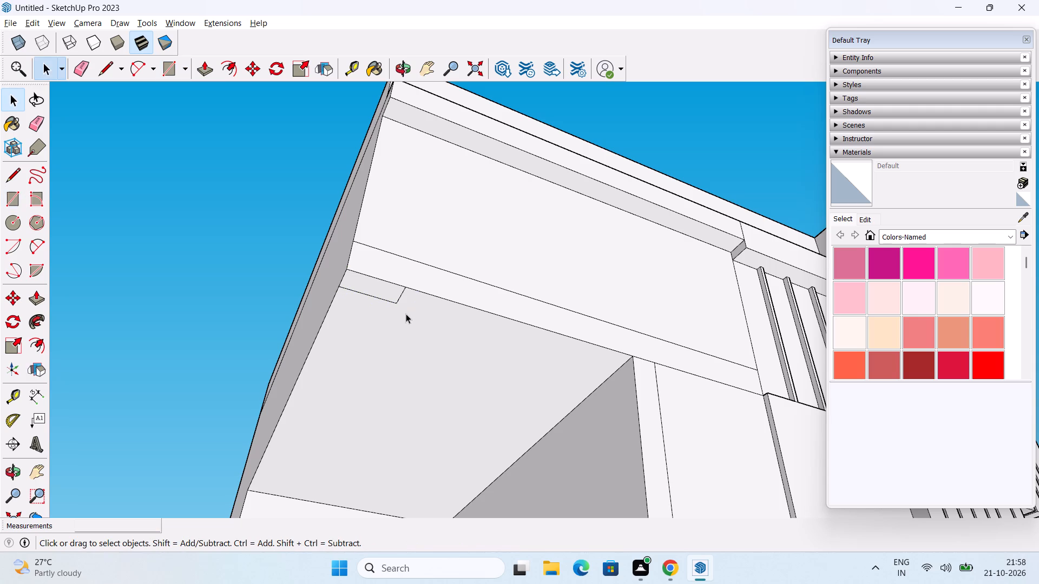
Copy the corner rectangle 10' 6" back along the ceiling's outer side edge, onto the midpoint of that edge.
scroll(406, 314, down, 2)
middle_drag(396, 343, 378, 403)
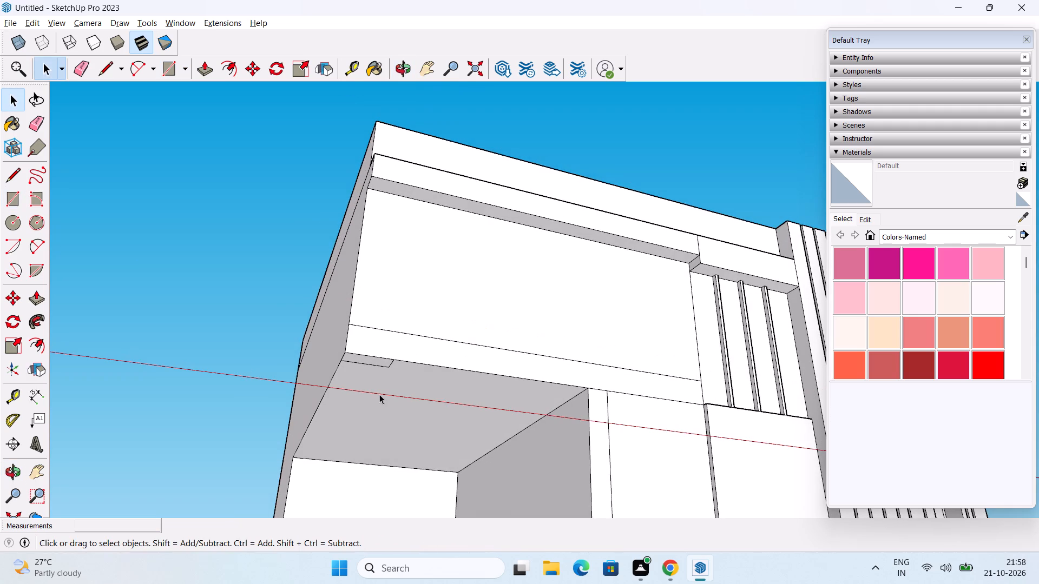
middle_drag(379, 394, 400, 358)
scroll(398, 349, up, 2)
middle_drag(392, 302, 370, 250)
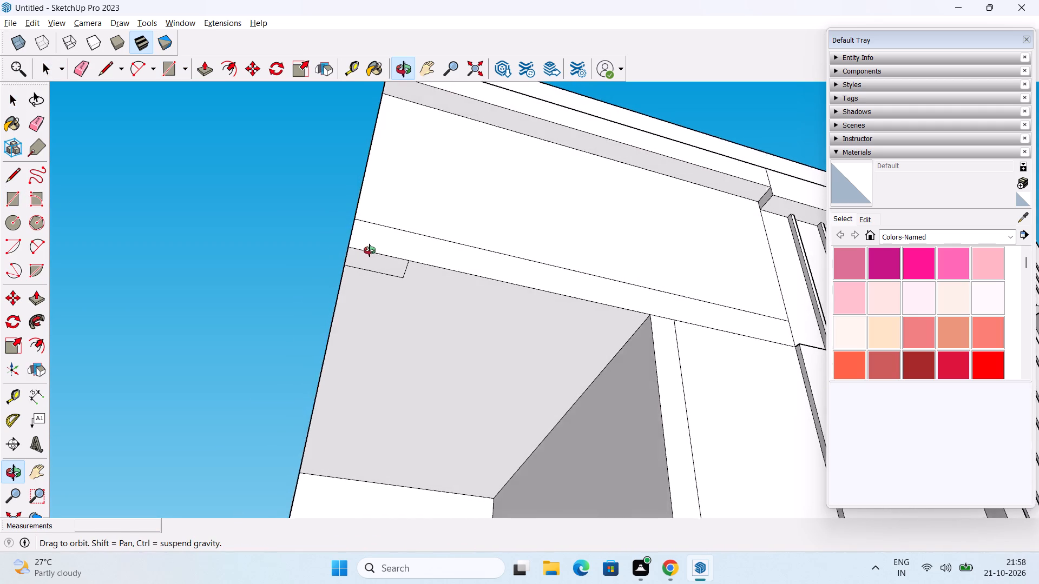
middle_drag(370, 250, 363, 249)
scroll(359, 264, up, 2)
middle_drag(353, 271, 362, 247)
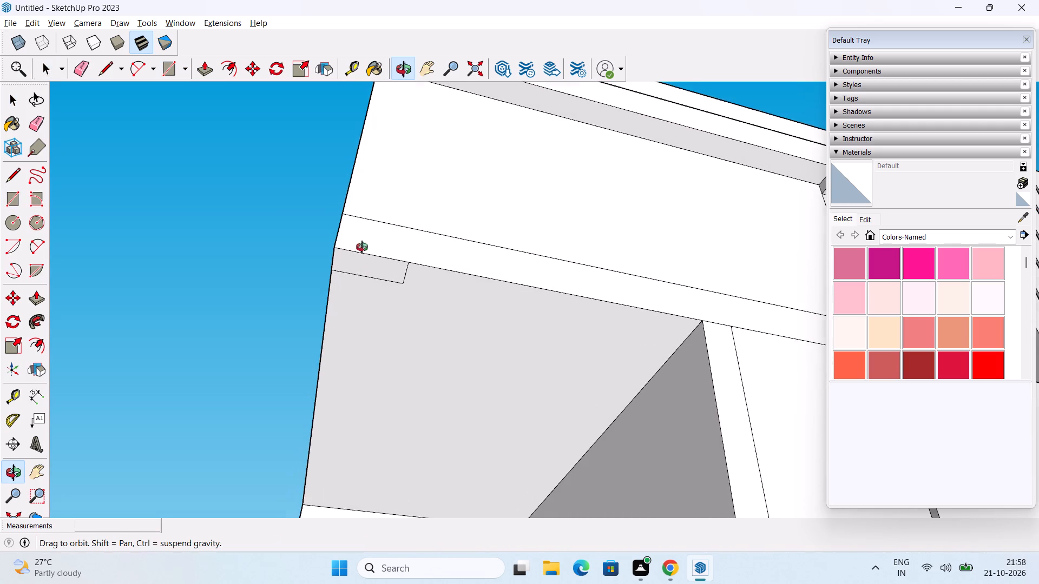
middle_drag(362, 247, 372, 217)
drag(337, 176, 428, 286)
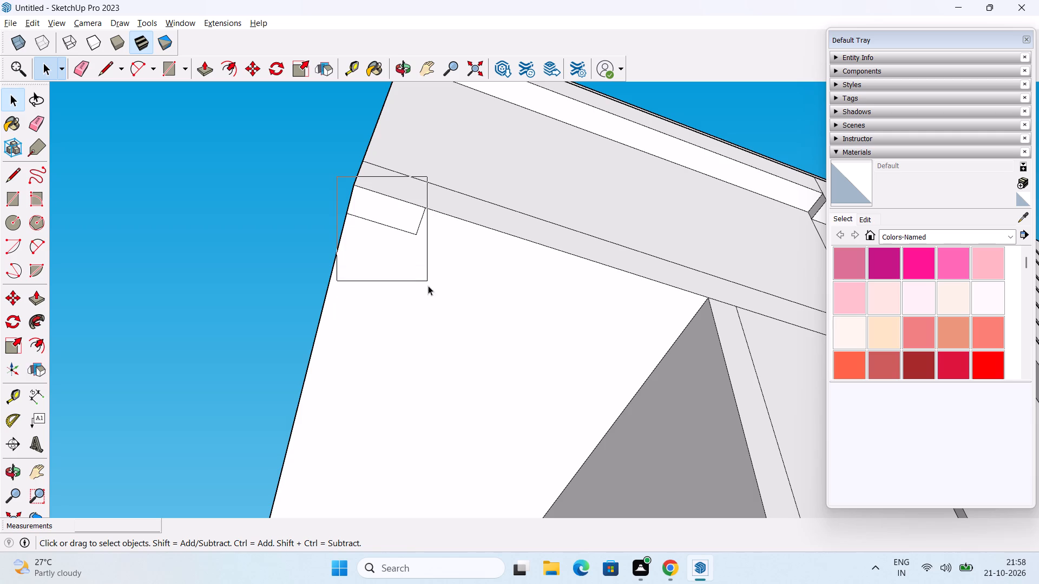
drag(428, 286, 430, 294)
middle_drag(423, 254, 430, 284)
key(m)
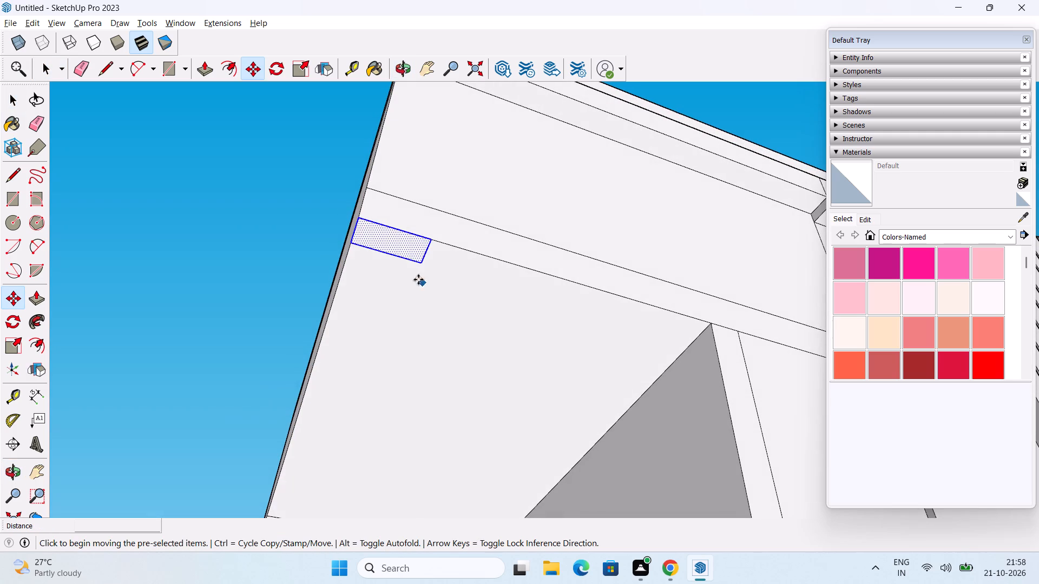
drag(358, 217, 357, 223)
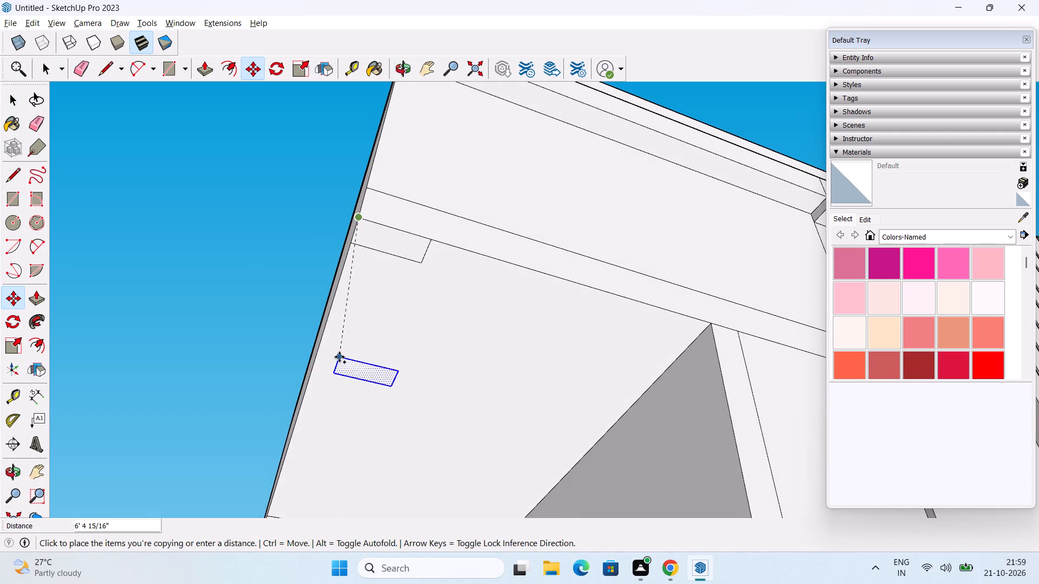
shift+middle_drag(339, 357, 399, 222)
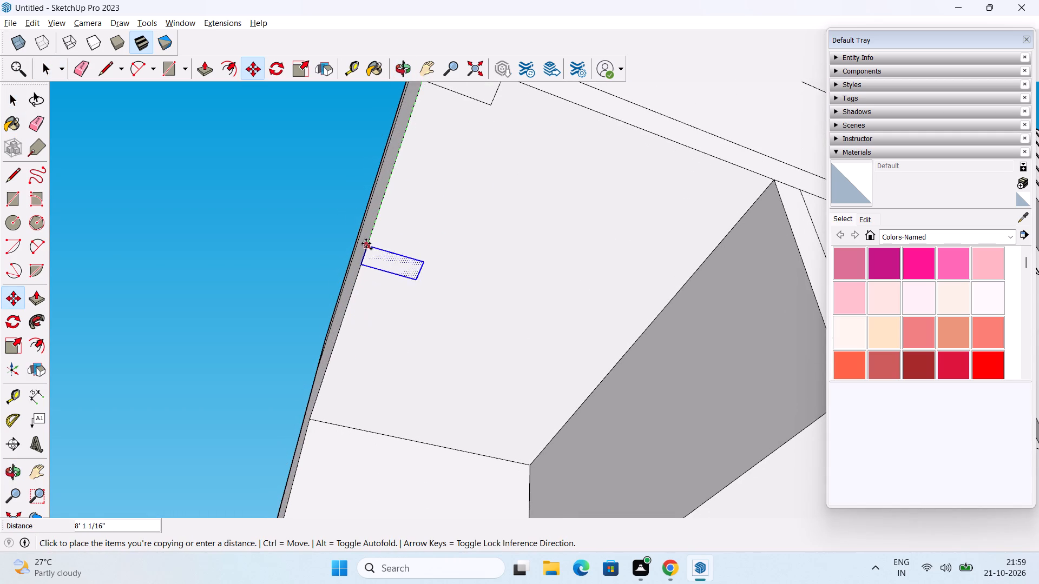
click(355, 290)
scroll(361, 275, down, 7)
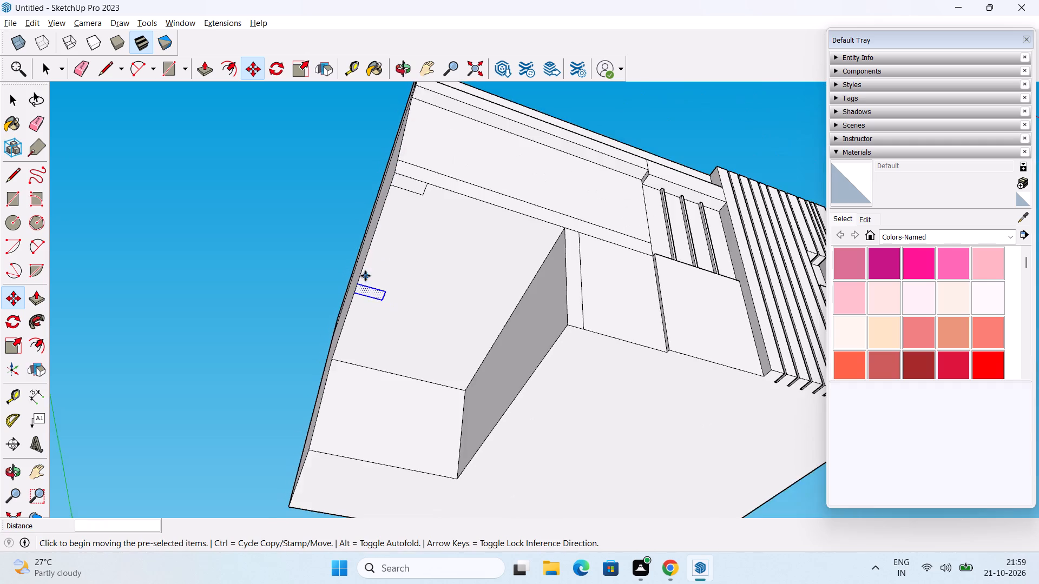
middle_drag(365, 276, 353, 339)
key(space)
click(297, 228)
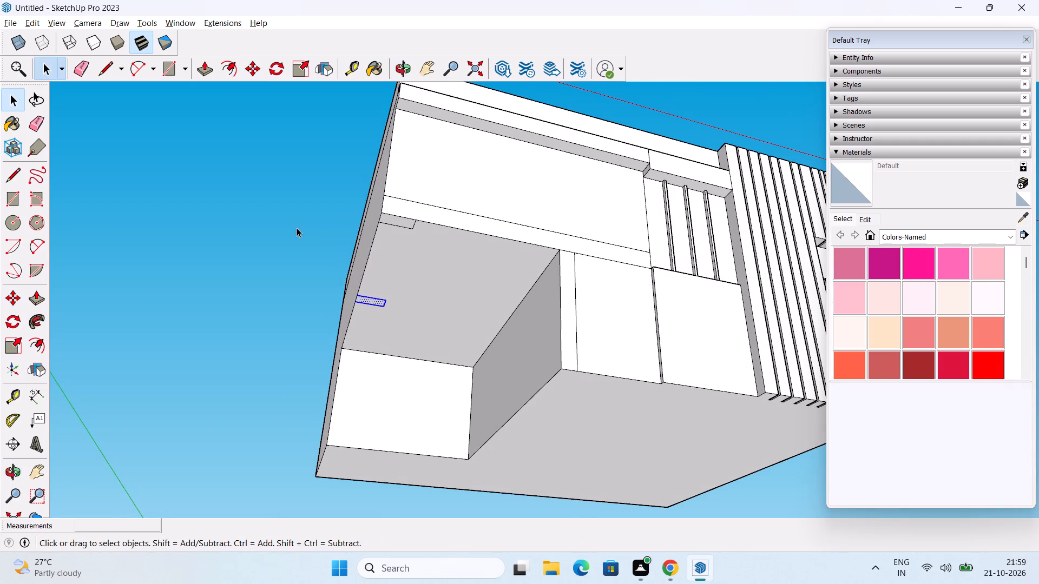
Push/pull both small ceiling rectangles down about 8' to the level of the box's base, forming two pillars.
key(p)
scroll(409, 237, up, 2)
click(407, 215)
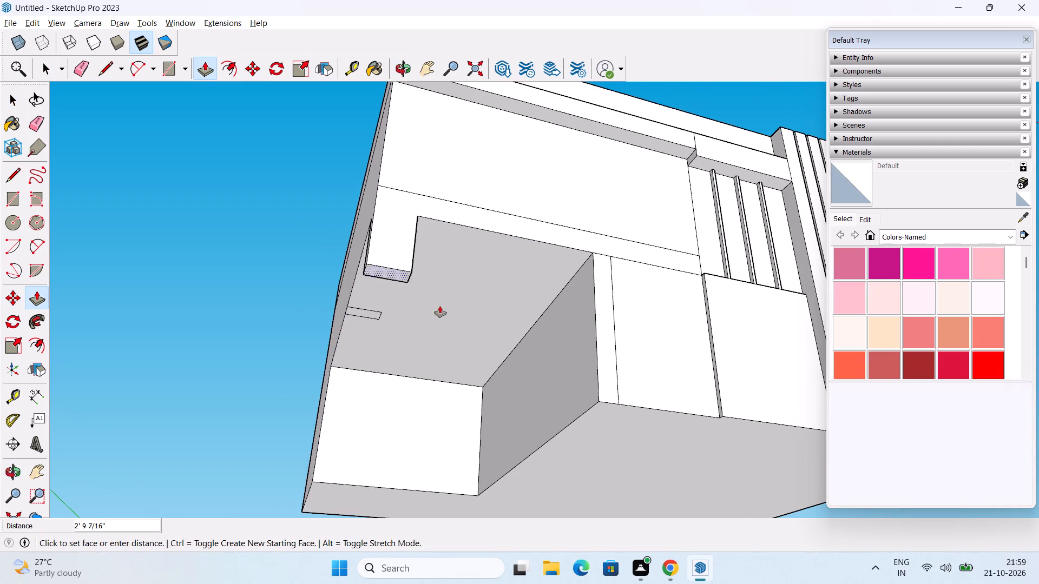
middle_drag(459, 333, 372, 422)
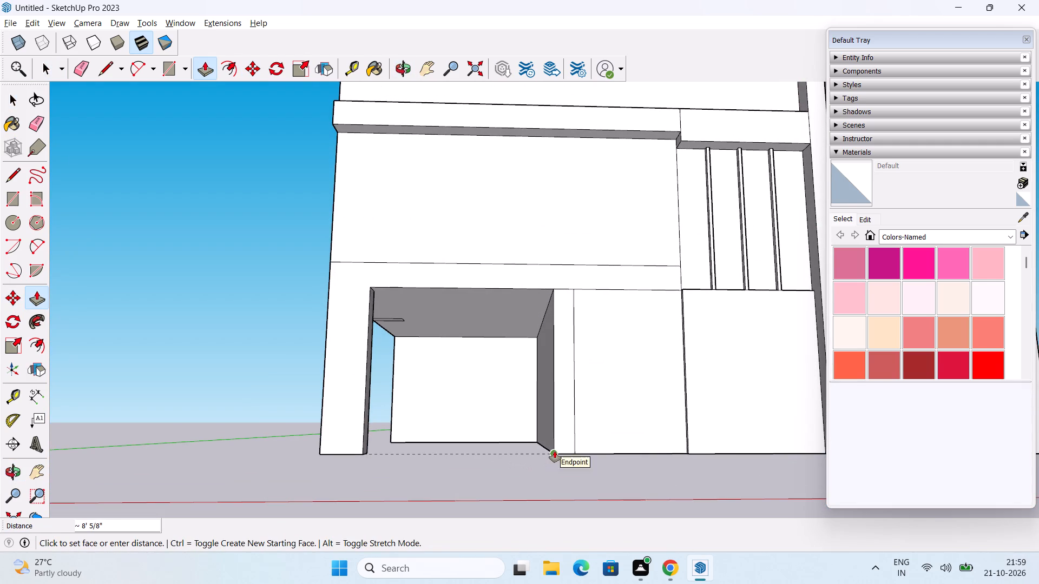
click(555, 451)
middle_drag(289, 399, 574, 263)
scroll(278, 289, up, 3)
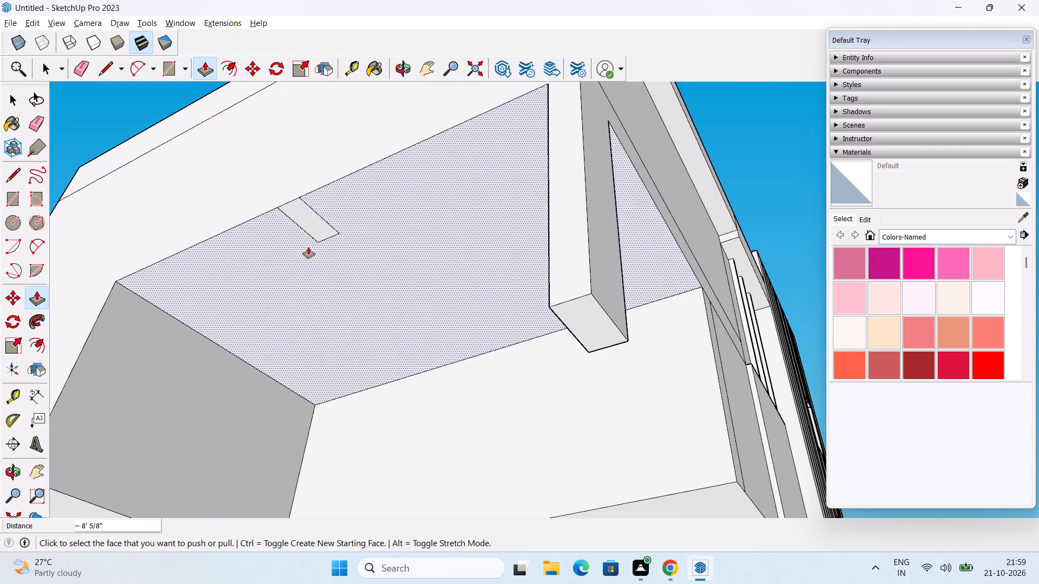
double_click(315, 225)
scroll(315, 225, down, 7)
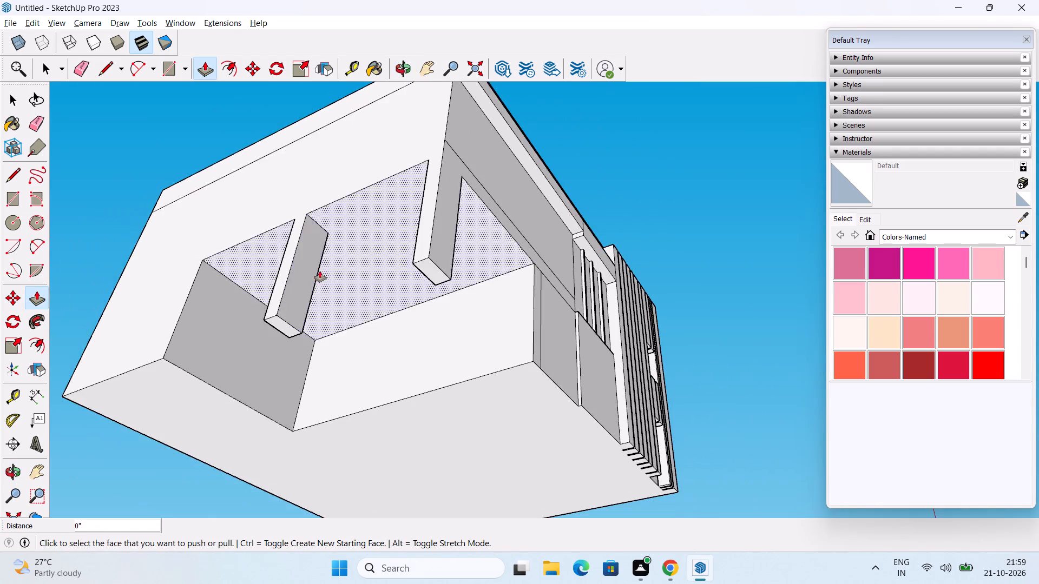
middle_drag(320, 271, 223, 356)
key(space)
Examine the two pillars and the opening from the front, the outer side and below.
scroll(229, 325, down, 5)
middle_drag(257, 324, 216, 424)
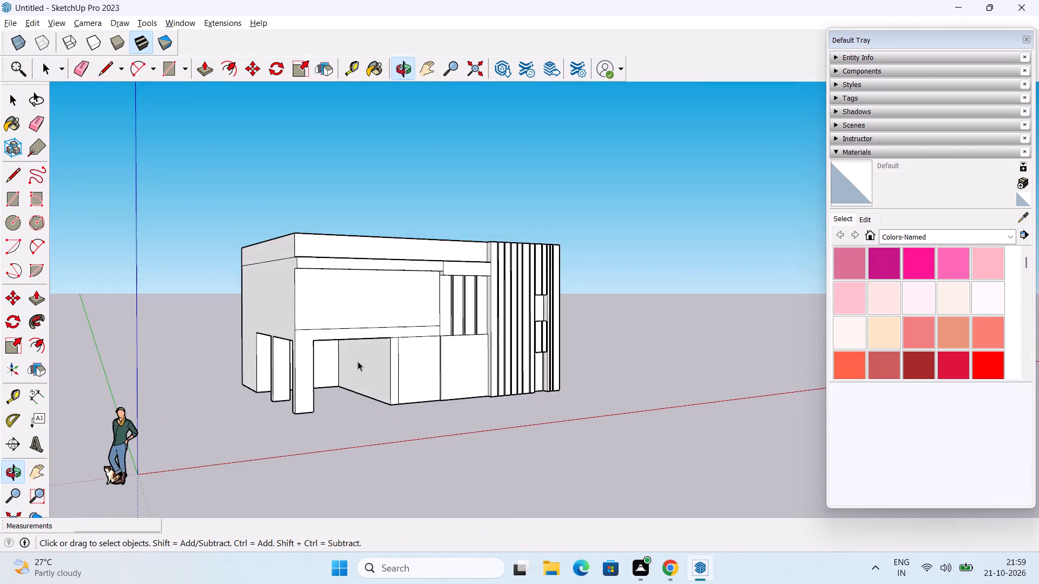
middle_drag(358, 369, 236, 377)
scroll(360, 360, up, 4)
middle_drag(396, 335, 390, 324)
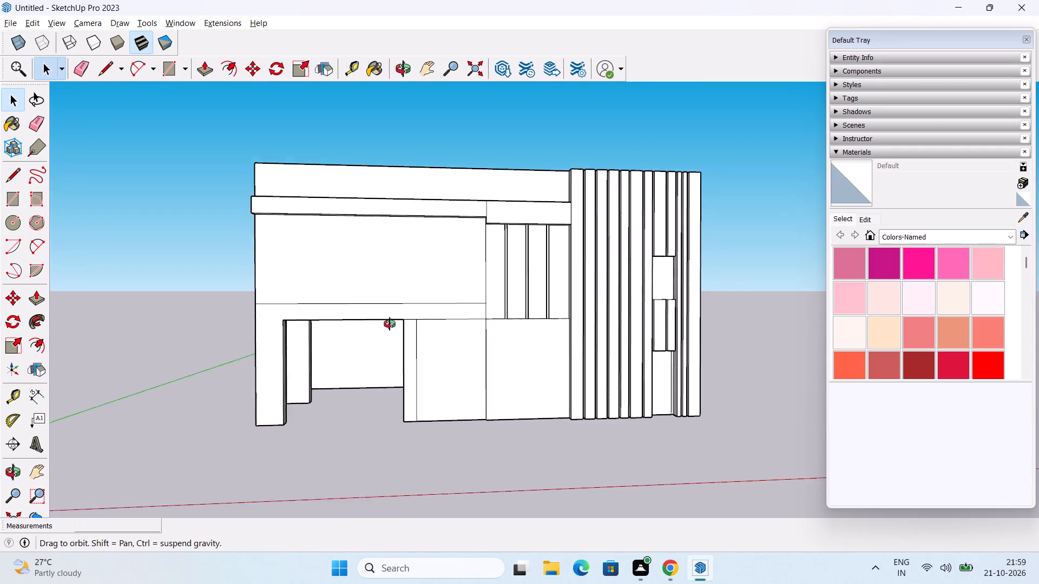
middle_drag(390, 324, 367, 320)
middle_drag(300, 333, 300, 322)
scroll(247, 334, up, 3)
middle_drag(272, 355, 289, 308)
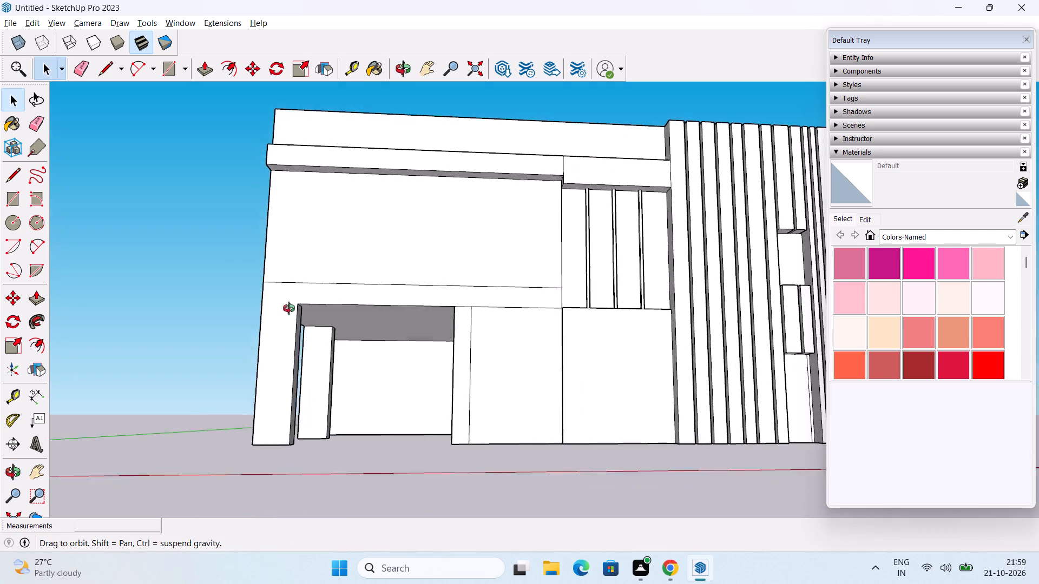
middle_drag(289, 308, 307, 234)
scroll(222, 346, up, 2)
middle_drag(250, 315, 458, 327)
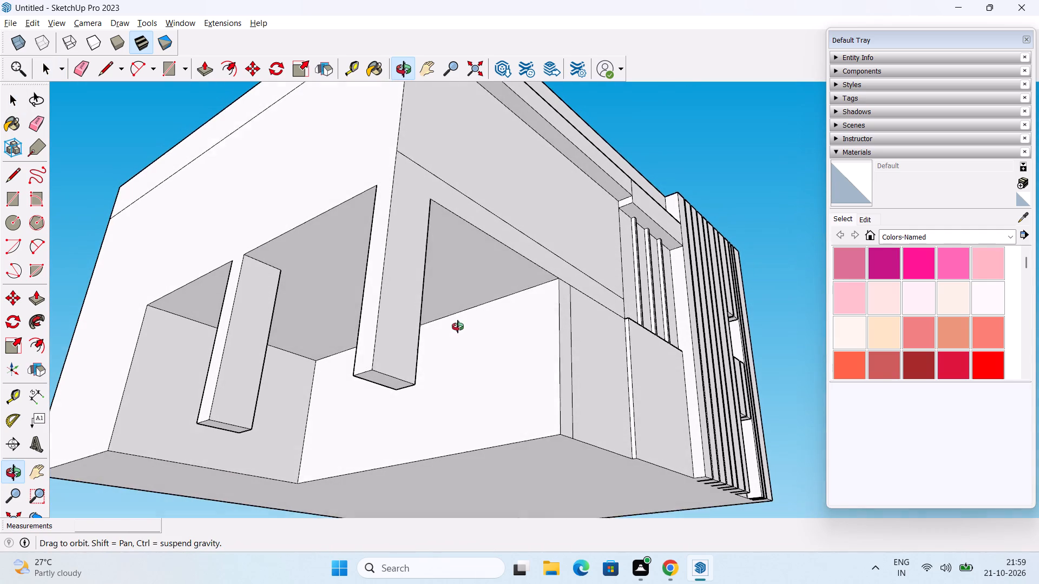
middle_drag(458, 327, 455, 323)
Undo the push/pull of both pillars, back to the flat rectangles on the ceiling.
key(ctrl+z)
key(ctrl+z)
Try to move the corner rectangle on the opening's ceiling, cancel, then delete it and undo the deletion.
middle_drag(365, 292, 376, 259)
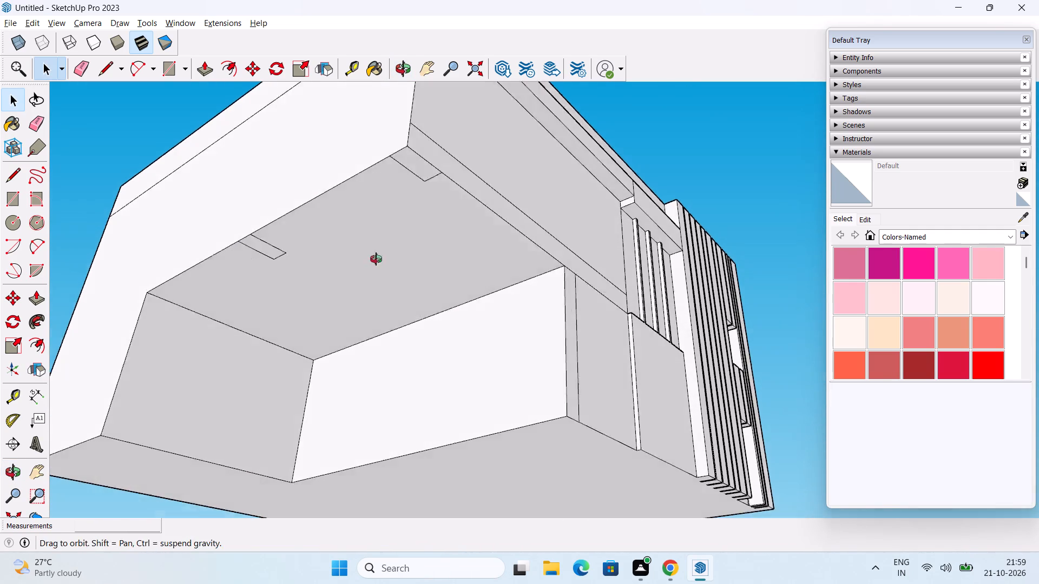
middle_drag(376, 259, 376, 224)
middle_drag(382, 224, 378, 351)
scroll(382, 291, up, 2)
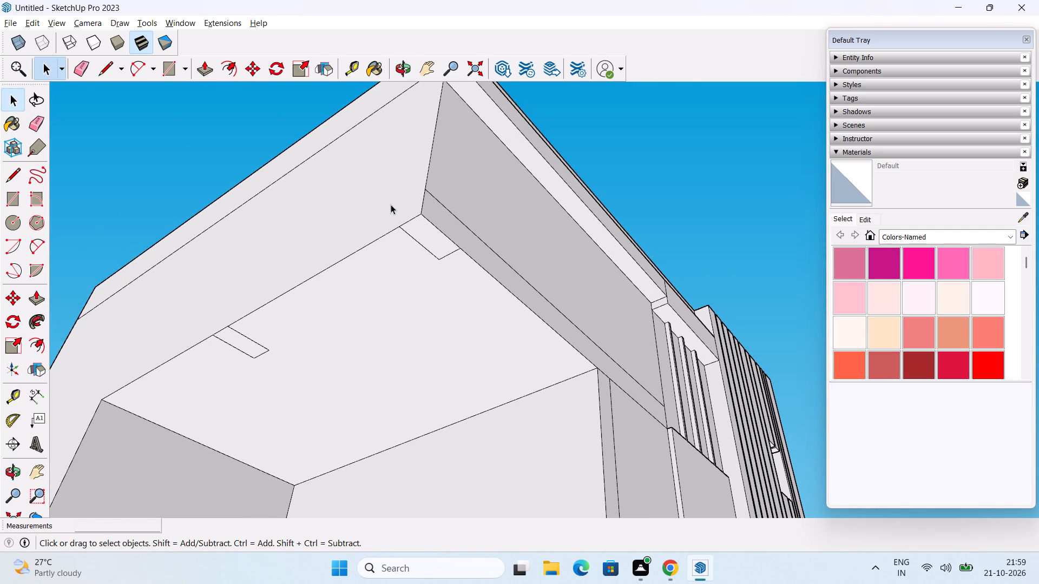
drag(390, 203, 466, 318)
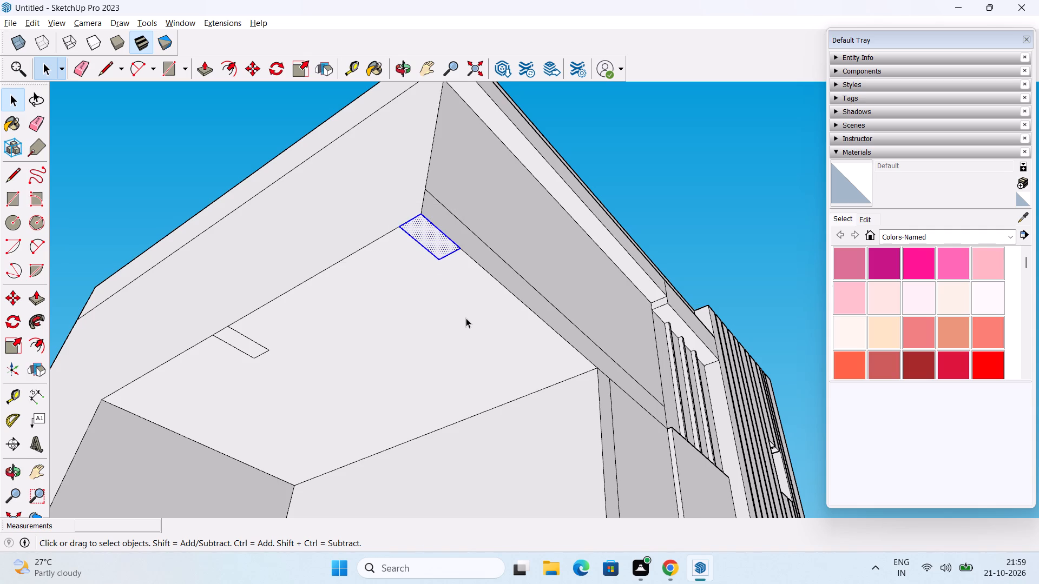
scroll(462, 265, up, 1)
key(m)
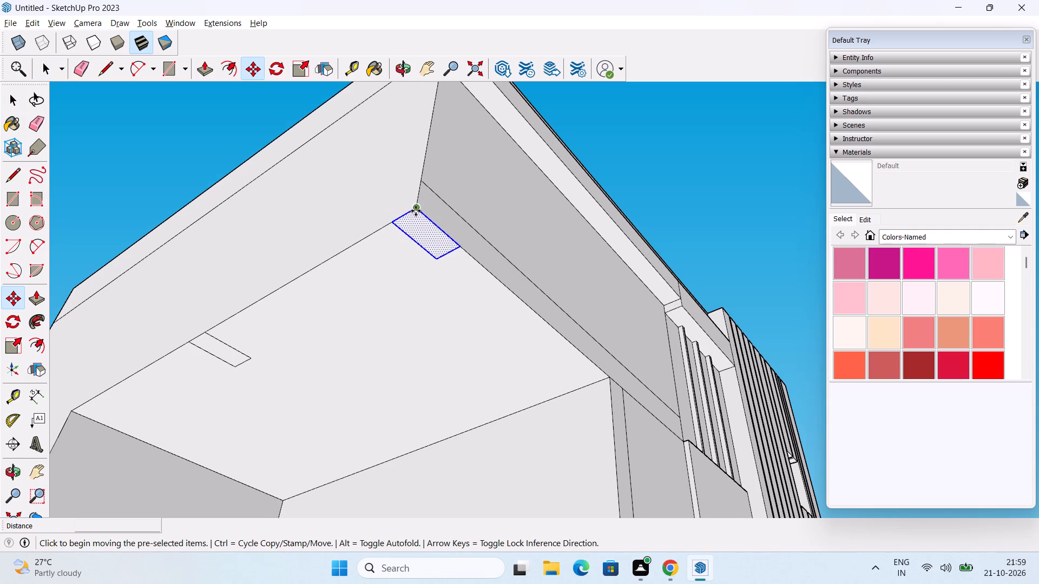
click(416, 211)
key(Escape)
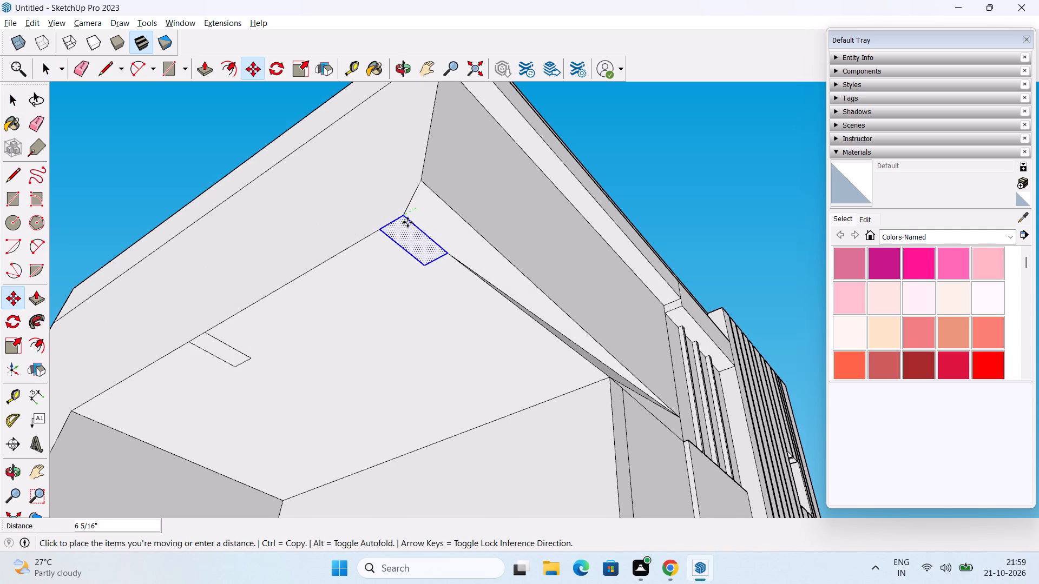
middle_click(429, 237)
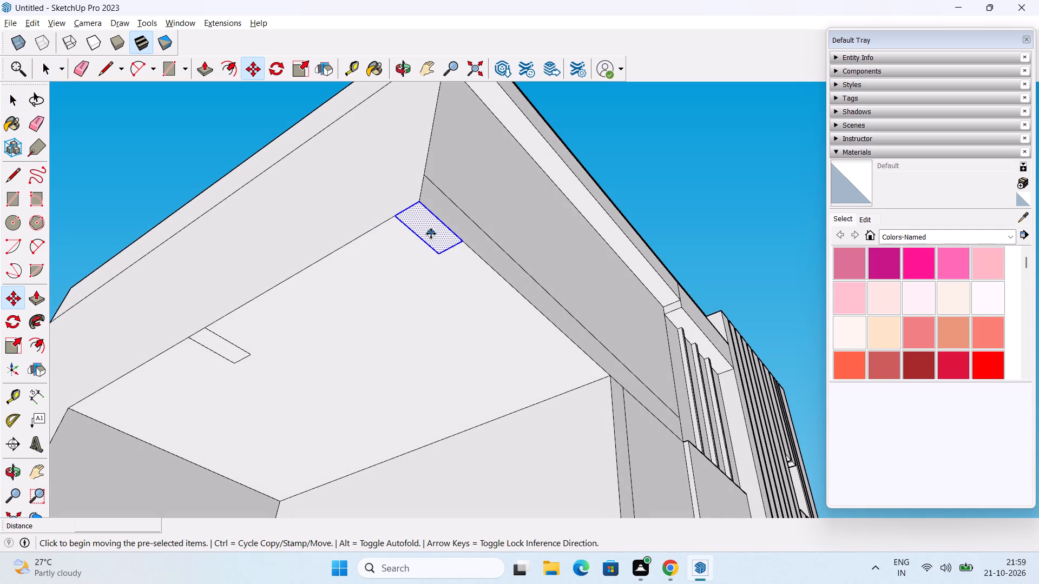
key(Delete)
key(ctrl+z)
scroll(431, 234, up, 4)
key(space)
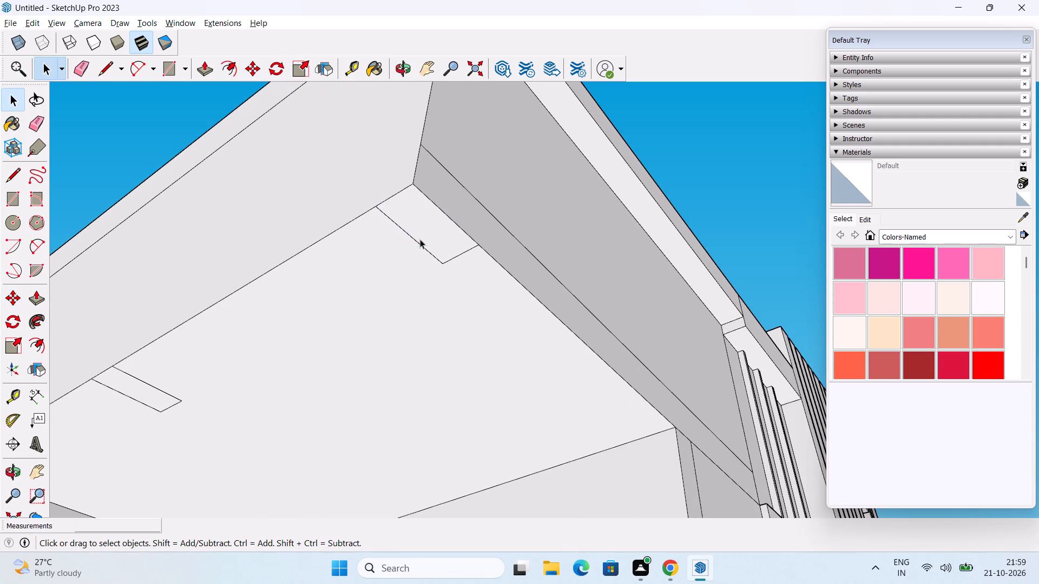
Delete the remaining edges of the small rectangle at the front corner of the opening's ceiling.
click(419, 245)
key(Delete)
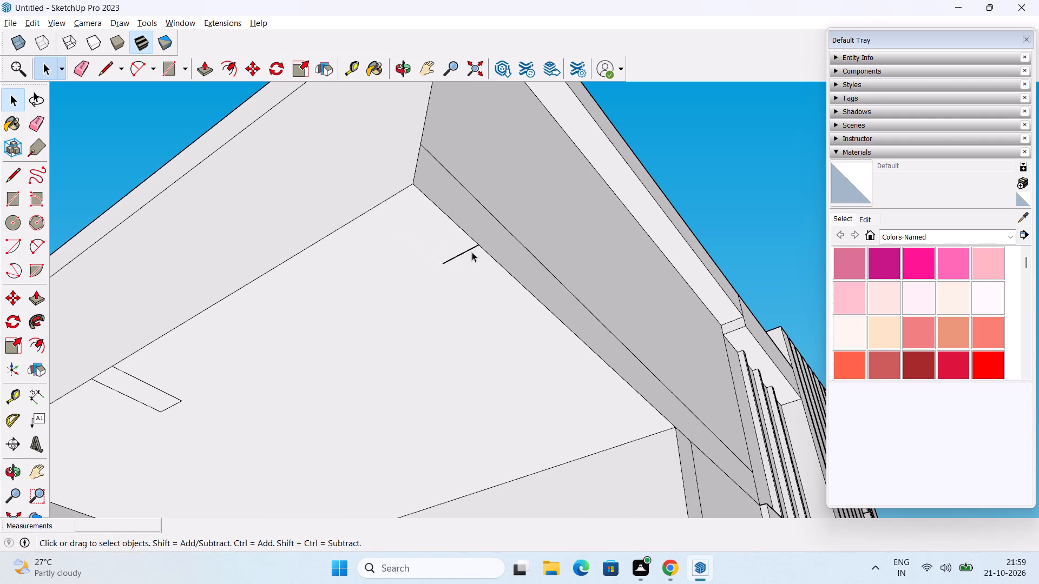
click(463, 253)
key(Delete)
click(452, 222)
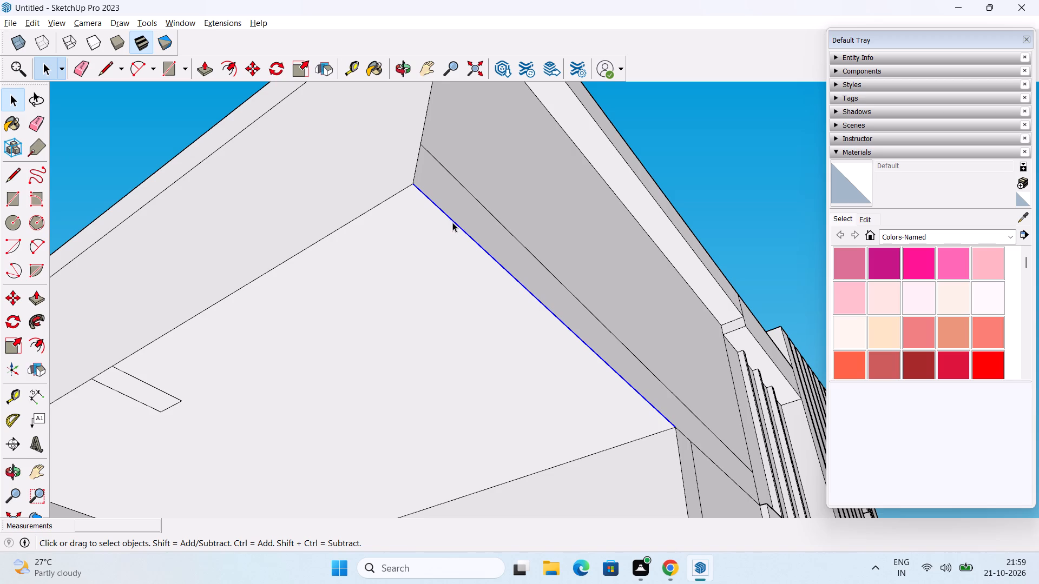
key(Escape)
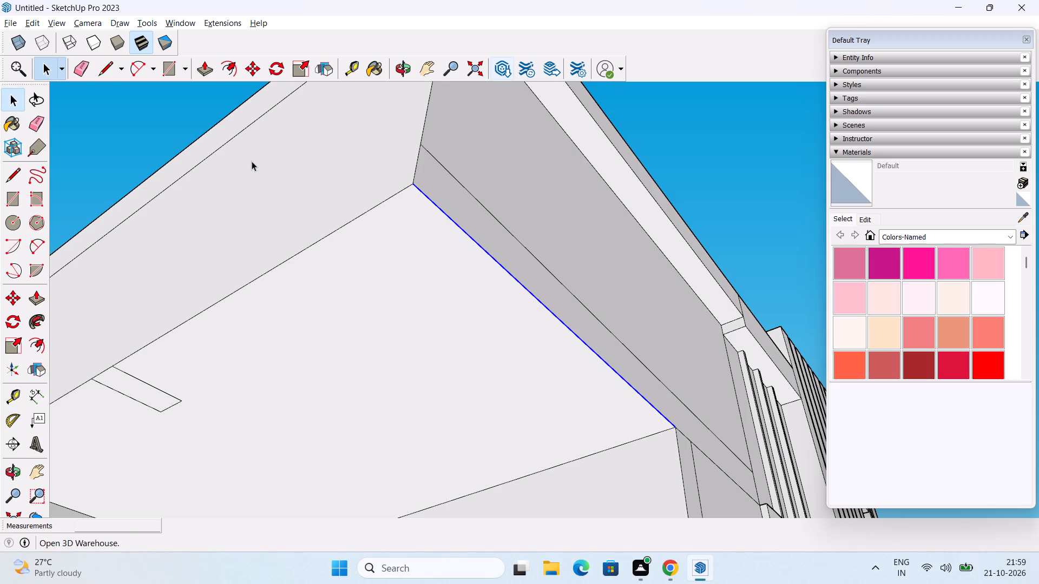
Copy the remaining small ceiling rectangle about 9' 7 11/16" along the ceiling's outer edge, near the front corner.
shift+middle_drag(250, 169, 301, 110)
drag(129, 291, 264, 380)
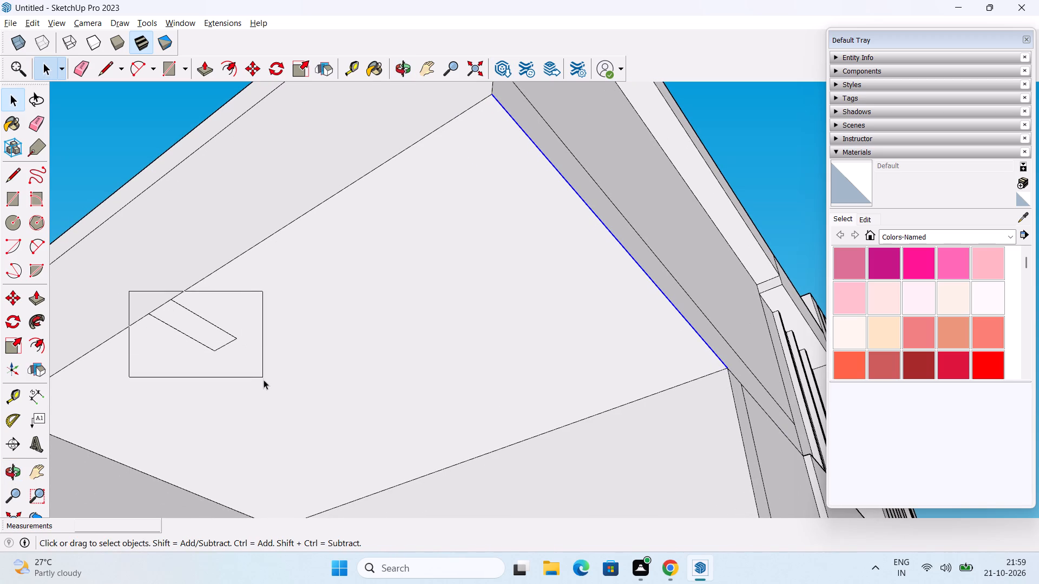
drag(264, 380, 264, 383)
key(m)
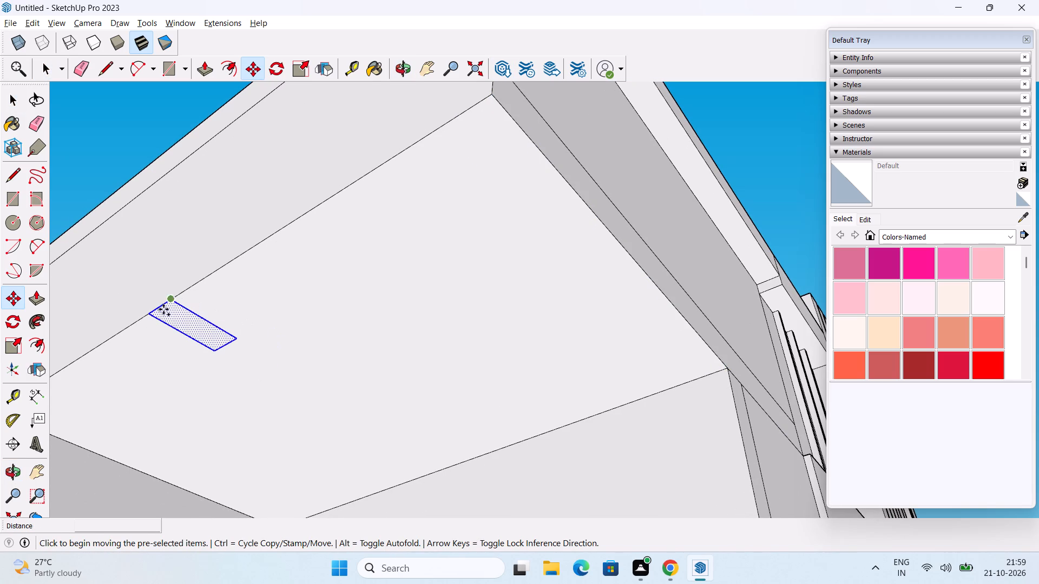
click(171, 303)
middle_drag(400, 188, 285, 233)
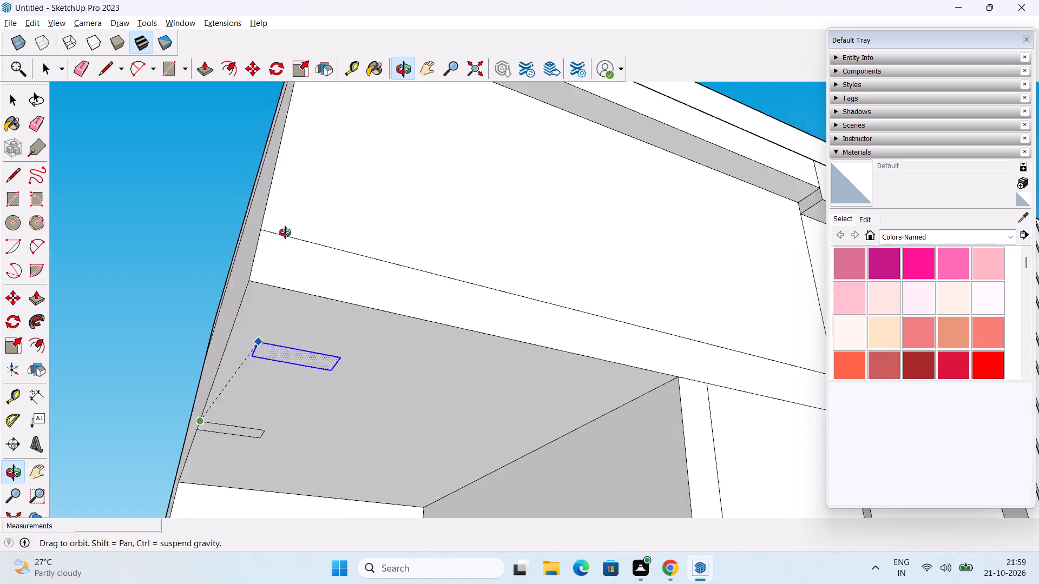
middle_drag(285, 233, 299, 213)
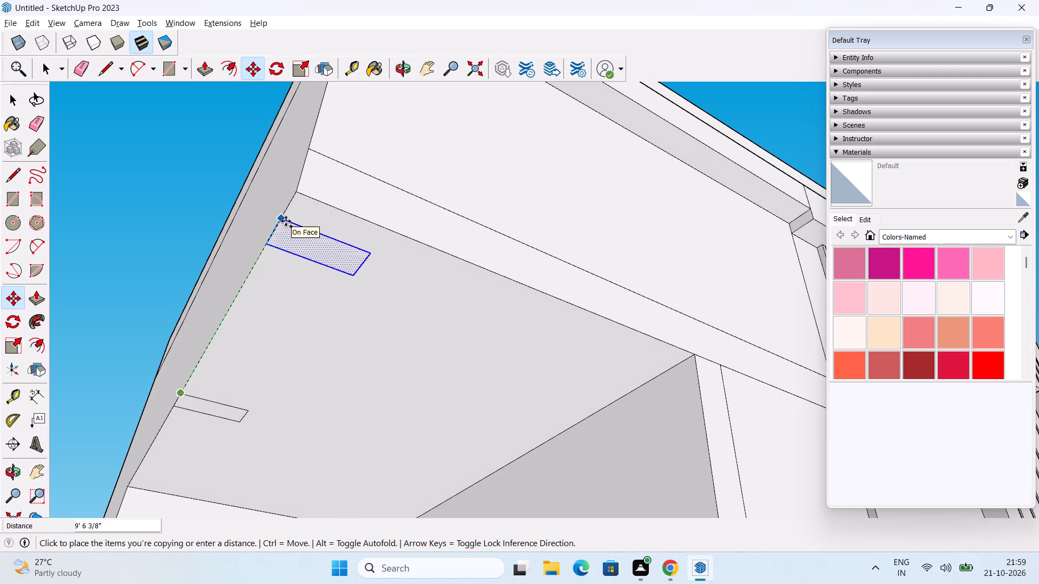
middle_drag(286, 221, 289, 217)
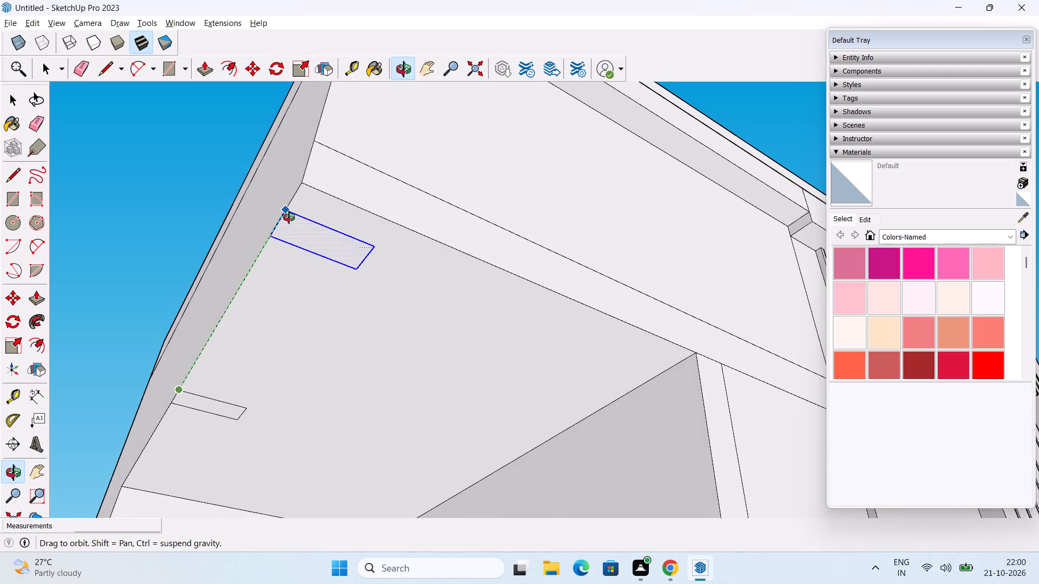
middle_drag(289, 217, 313, 221)
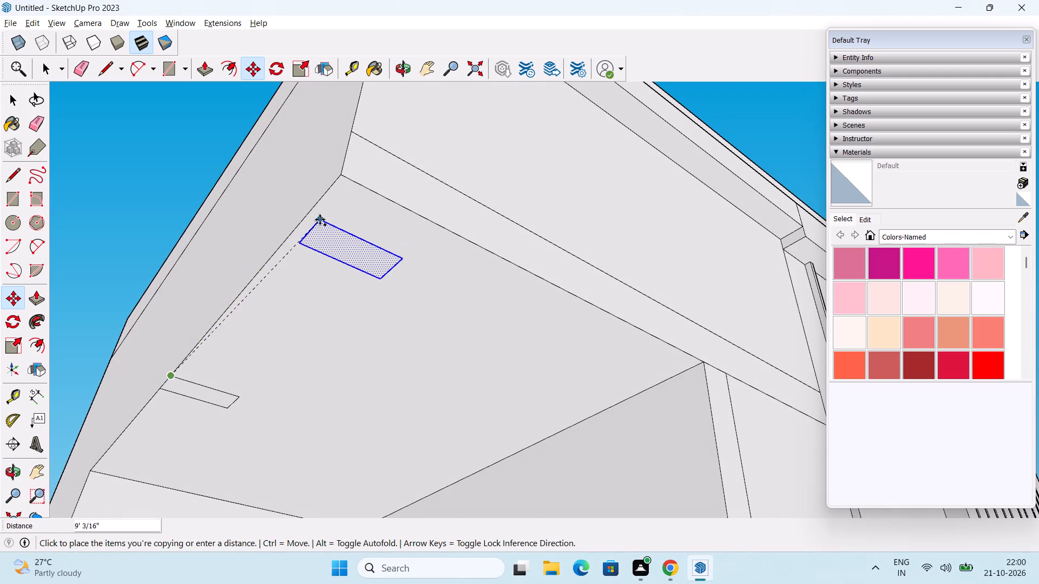
click(325, 201)
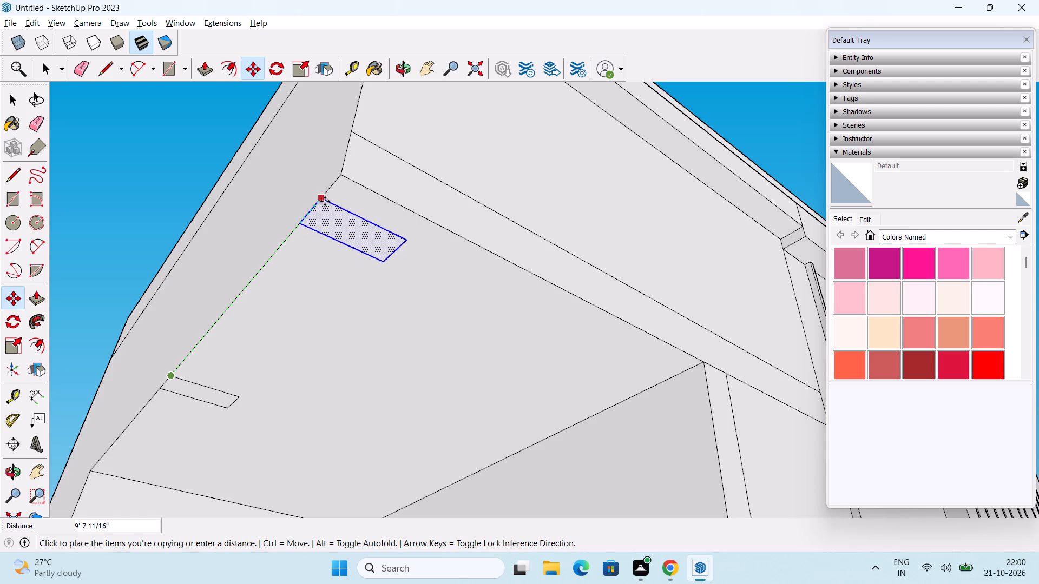
middle_drag(373, 245, 353, 231)
key(space)
Draw a line about 9' 5/8" long across the ceiling from the copied rectangle's inner front corner to the opening's side wall.
middle_drag(419, 261, 394, 287)
scroll(394, 285, up, 2)
middle_drag(400, 312, 385, 301)
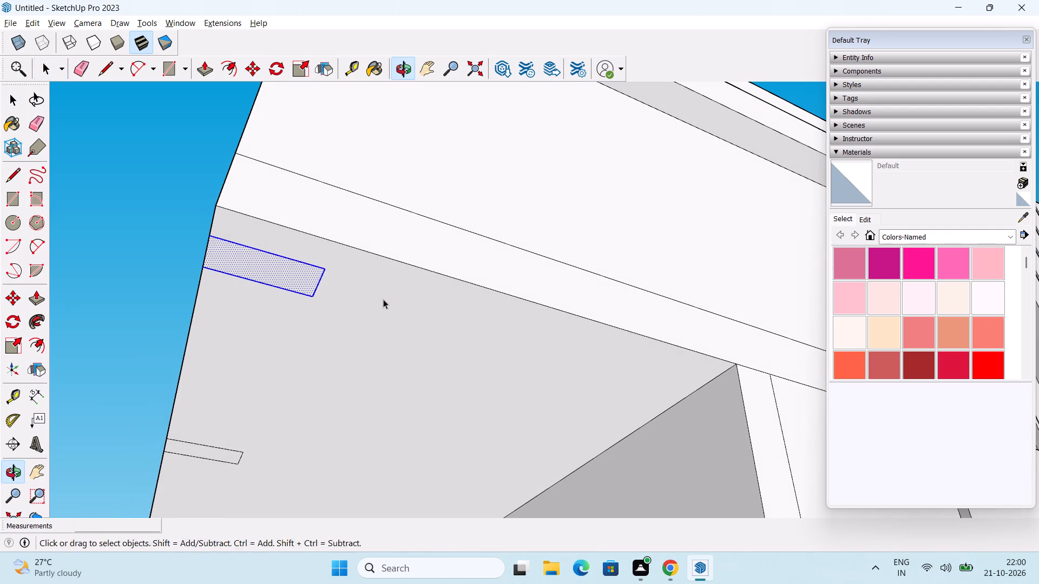
key(l)
click(322, 270)
middle_drag(640, 375, 581, 361)
click(684, 354)
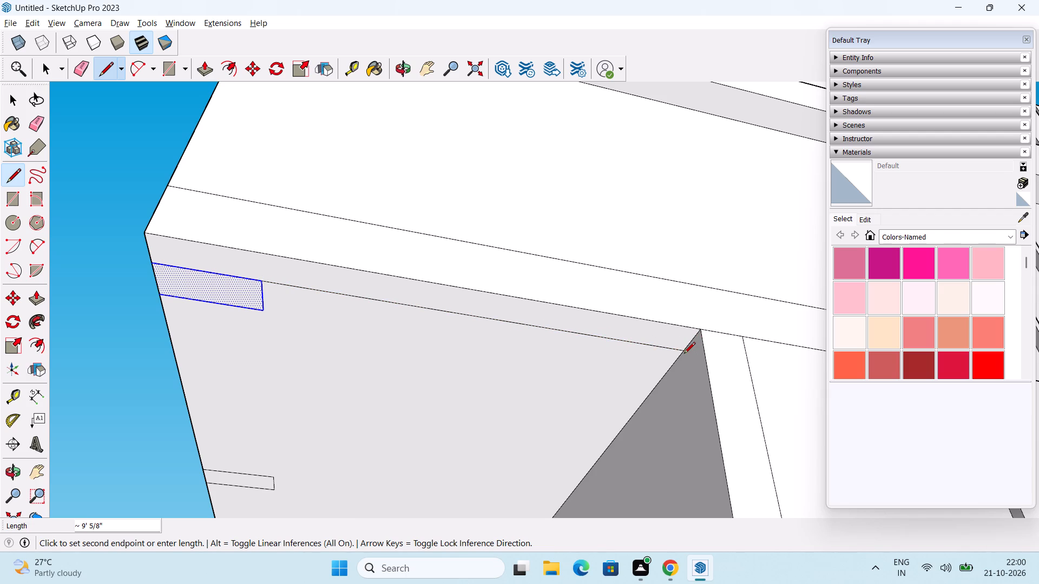
key(space)
Push/pull the narrow front strip beside the opening inward to the level of the new ceiling line.
scroll(684, 354, down, 2)
middle_drag(685, 355, 693, 423)
scroll(692, 401, down, 1)
middle_drag(692, 401, 677, 334)
middle_drag(691, 396, 668, 344)
middle_drag(680, 368, 669, 408)
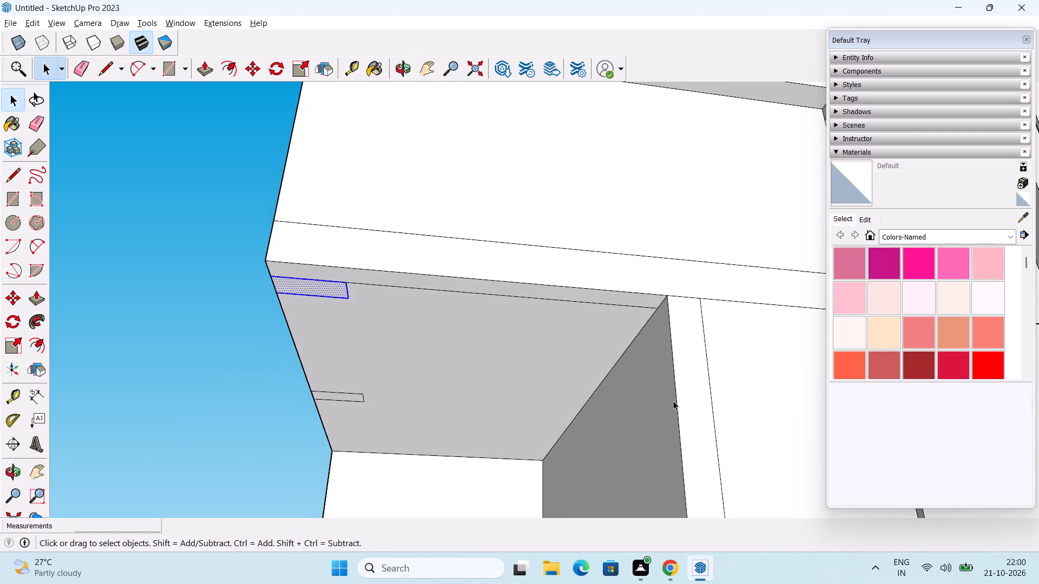
scroll(673, 401, up, 2)
key(p)
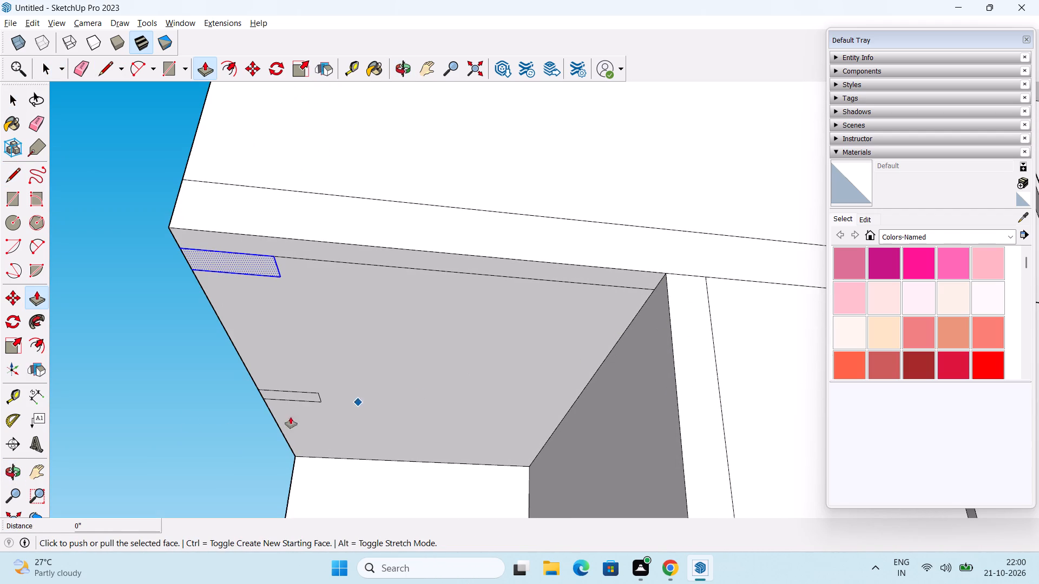
key(space)
click(164, 409)
middle_drag(657, 331, 662, 363)
key(p)
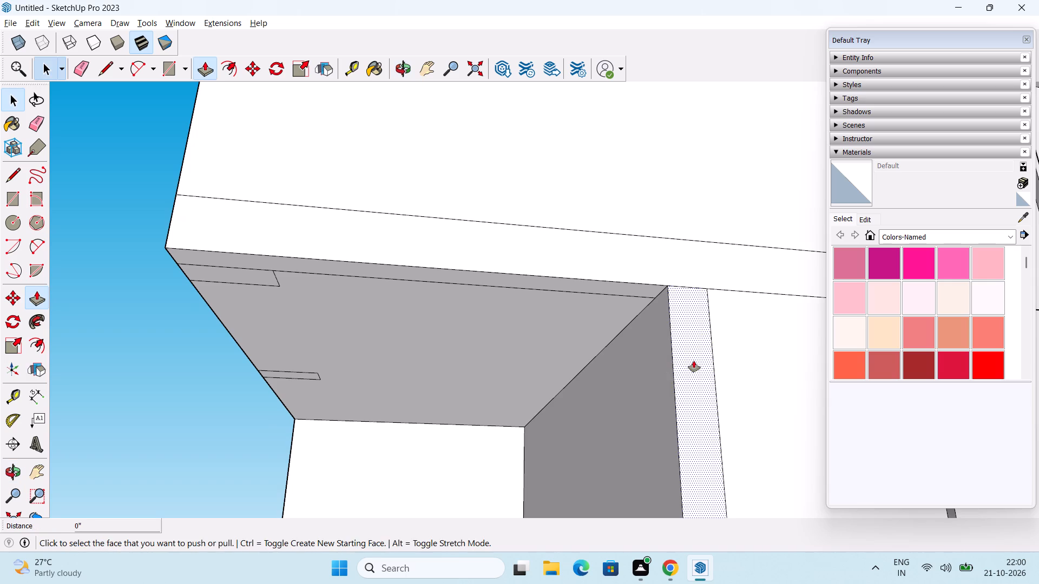
click(694, 340)
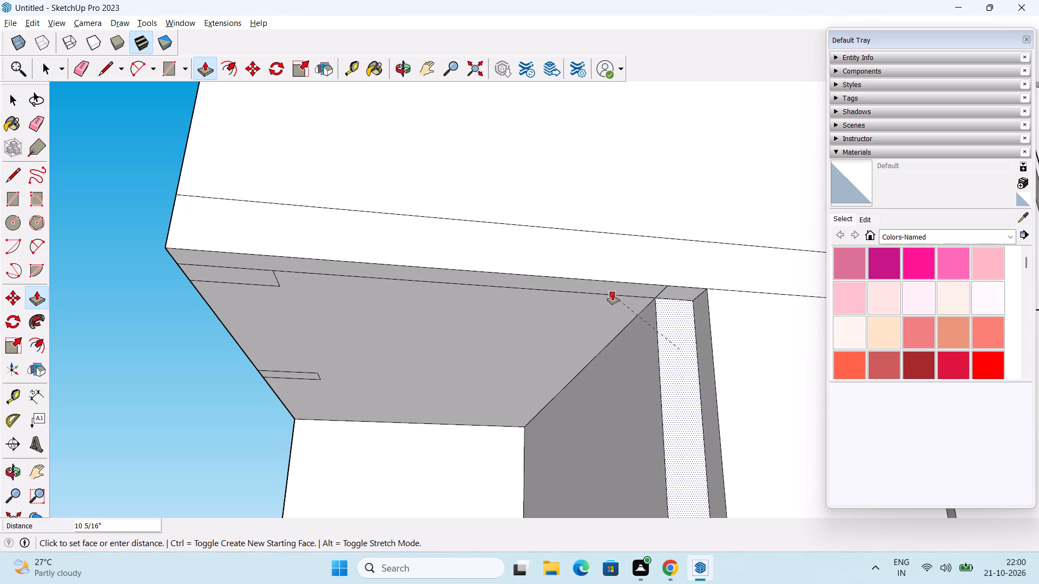
click(613, 293)
Push/pull the lower front panel next to the narrow strip inward by the previous distance, finishing with a further 5' push.
middle_drag(669, 321, 568, 303)
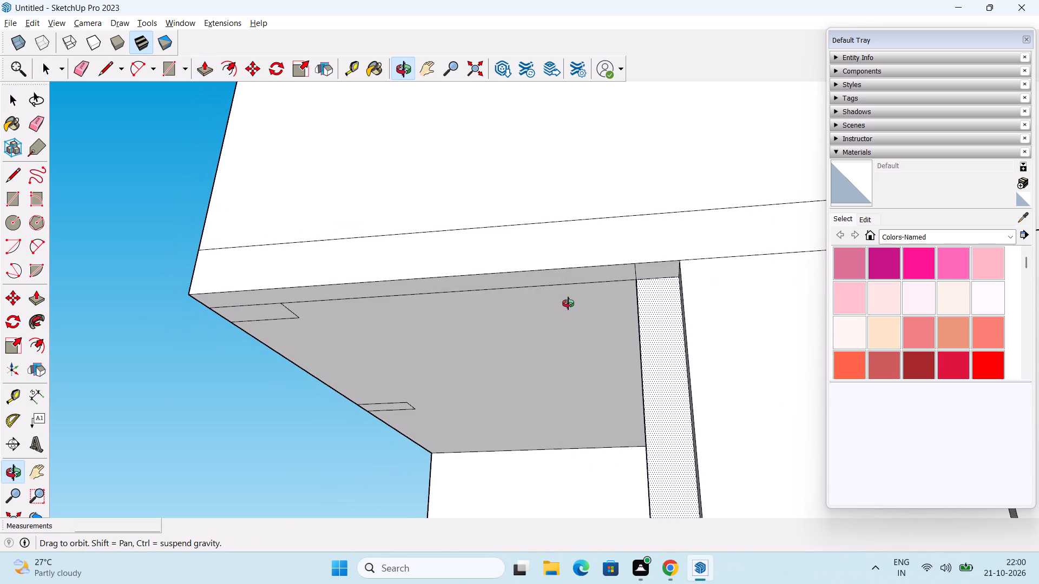
middle_drag(568, 303, 570, 328)
scroll(570, 316, down, 3)
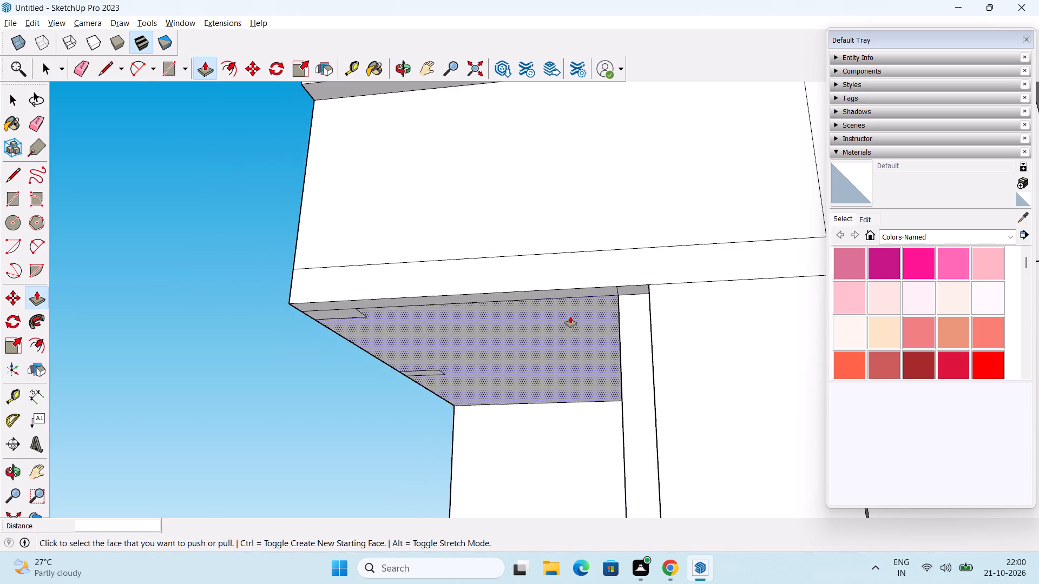
scroll(570, 316, down, 3)
middle_drag(635, 356, 678, 427)
double_click(680, 400)
middle_drag(680, 400, 665, 399)
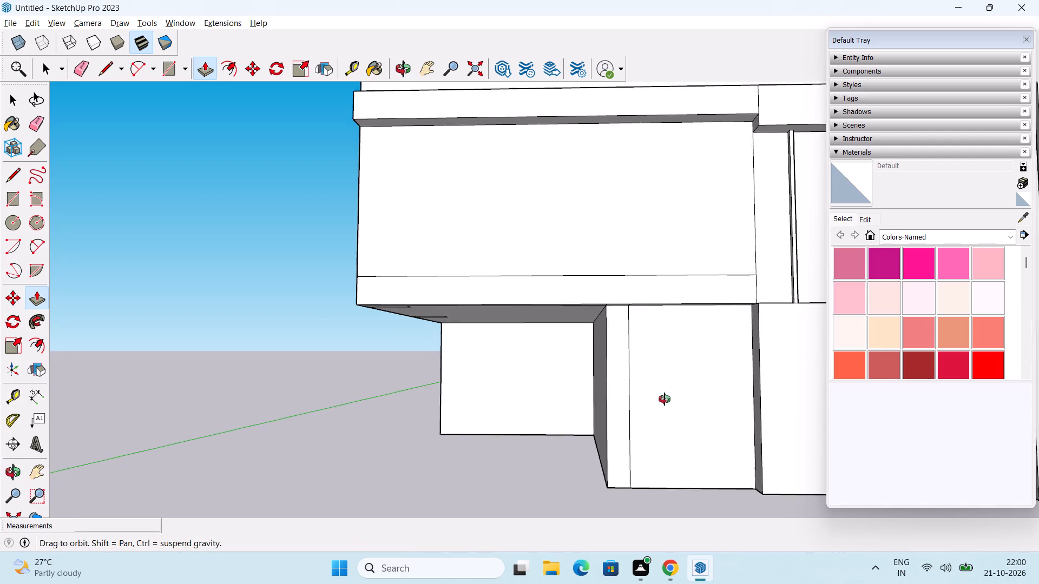
middle_drag(665, 399, 602, 419)
double_click(702, 414)
middle_drag(702, 414, 716, 417)
click(700, 415)
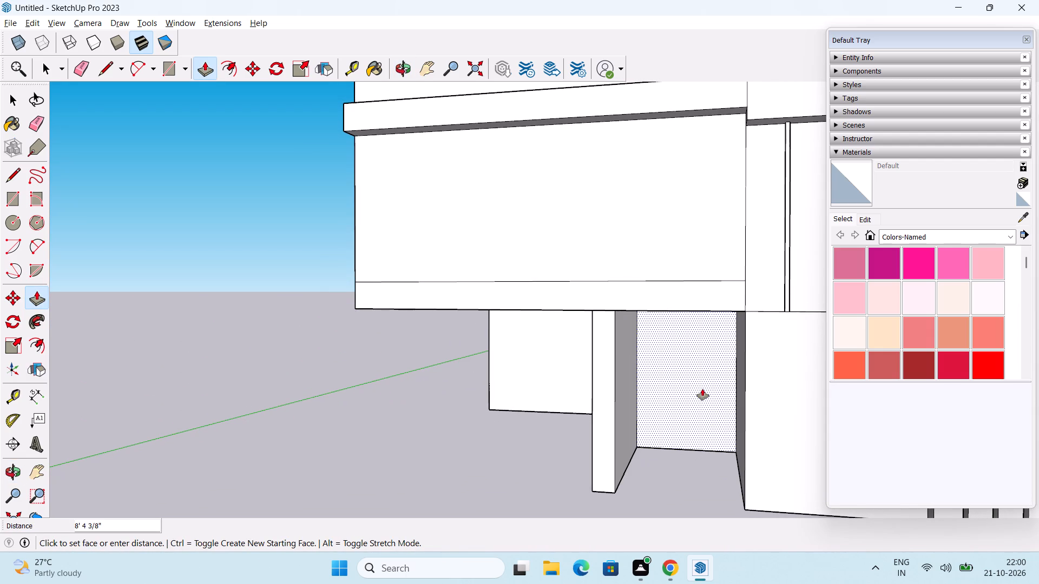
text(5')
key(Return)
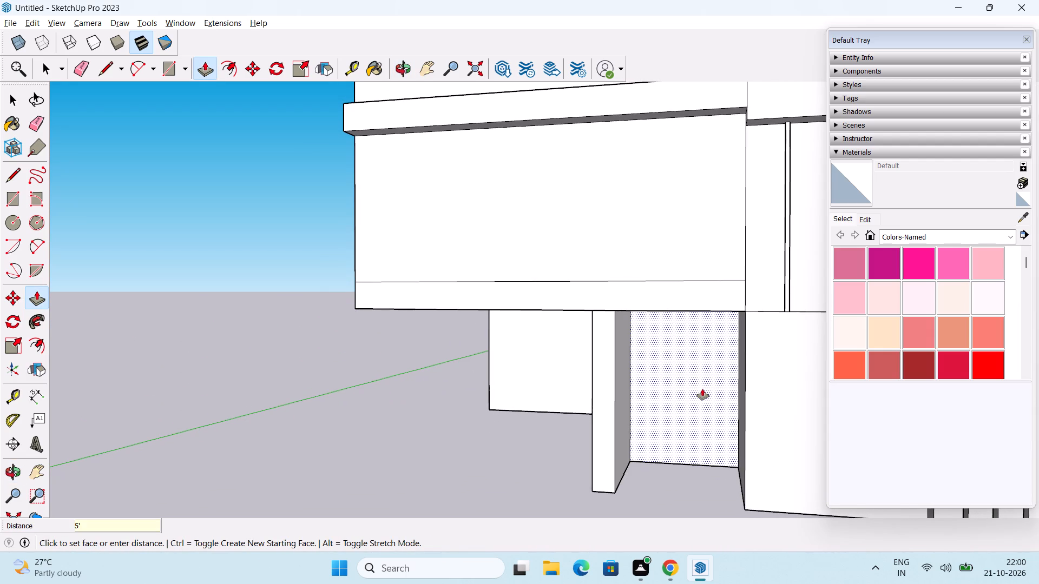
Copy the narrow wall's front vertical edge 1' back along its side face toward the larger opening.
middle_drag(620, 403, 798, 408)
scroll(622, 439, up, 3)
middle_drag(622, 439, 627, 401)
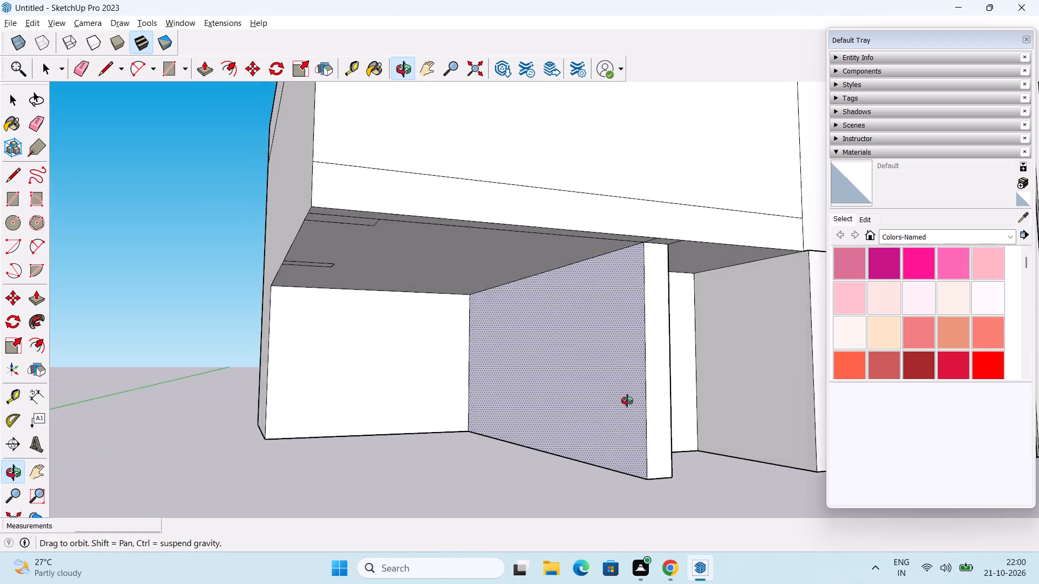
middle_drag(627, 401, 629, 383)
key(space)
middle_drag(599, 419, 643, 402)
scroll(668, 445, up, 2)
middle_drag(667, 441, 682, 397)
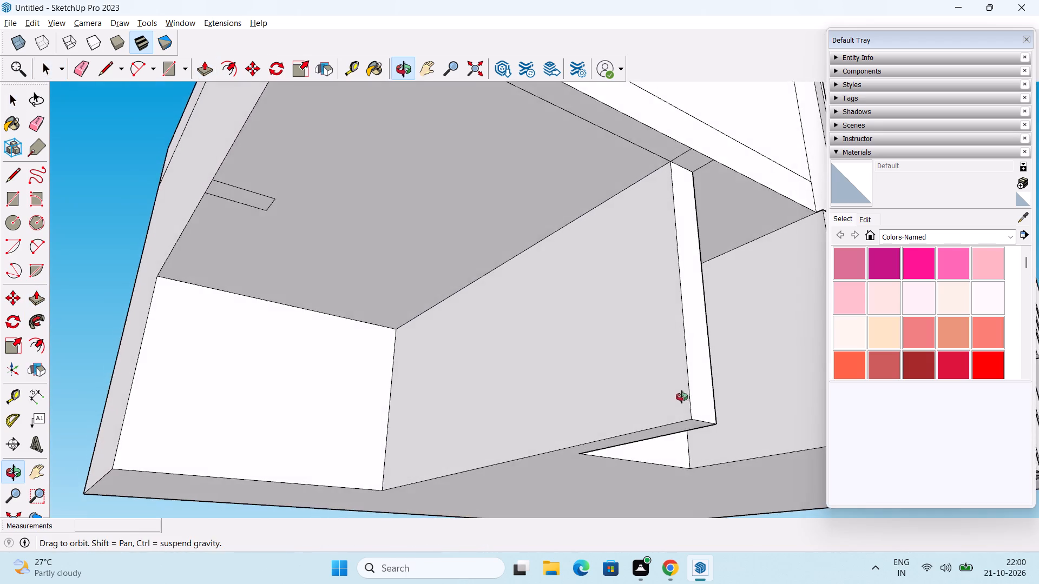
middle_drag(682, 397, 687, 398)
shift+middle_drag(683, 189, 683, 254)
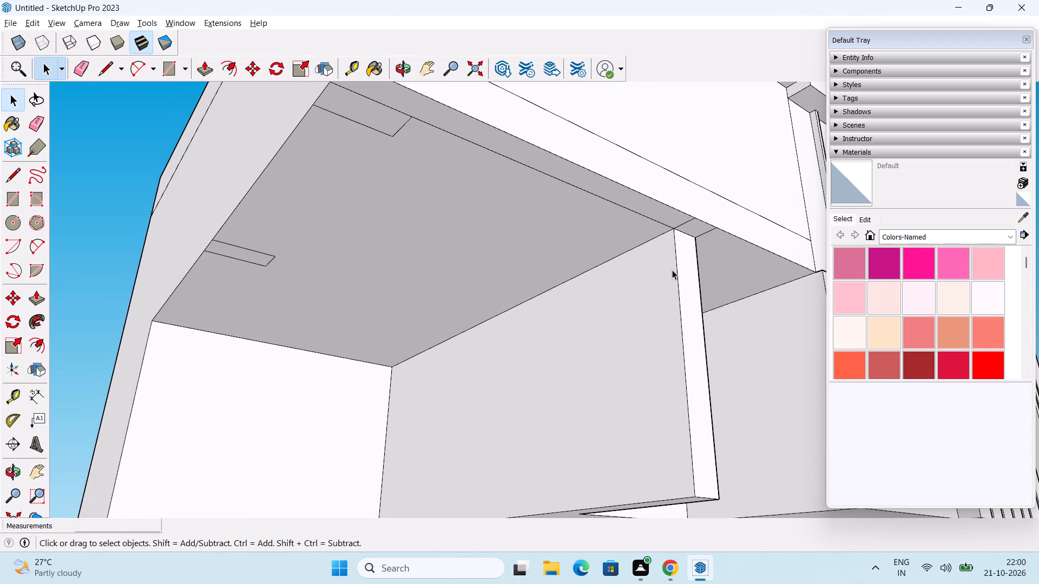
click(679, 273)
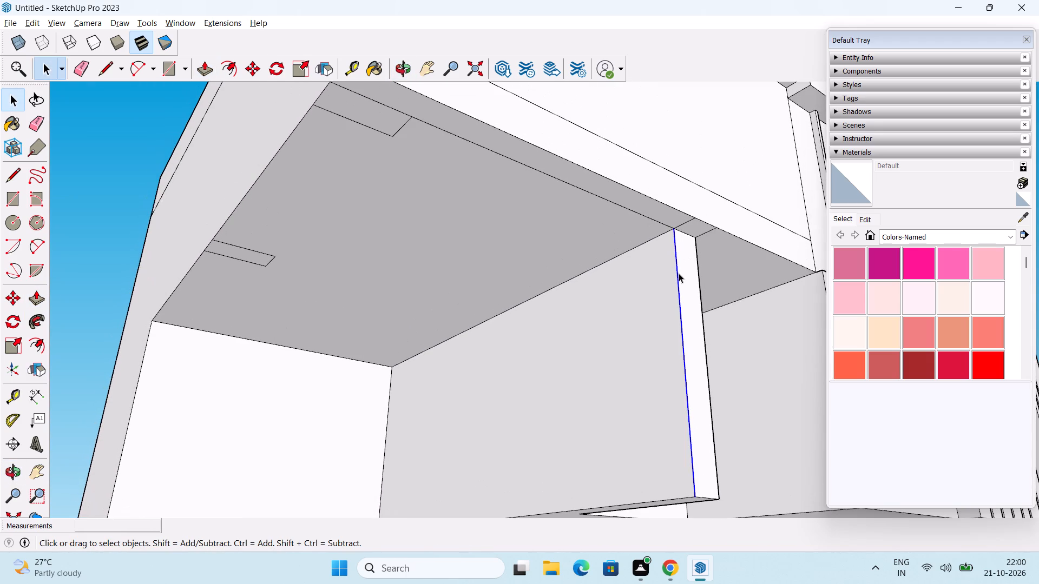
key(m)
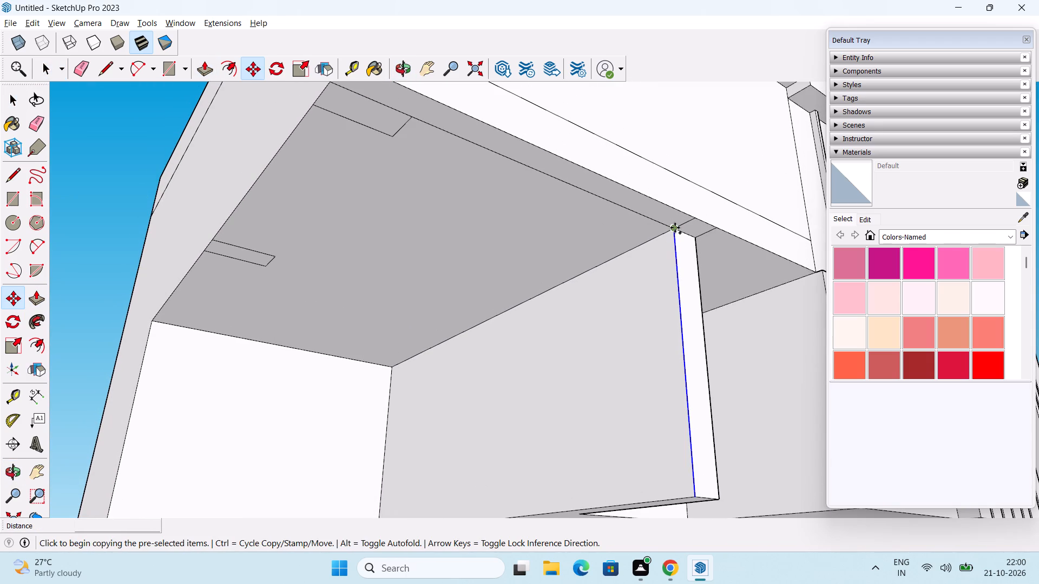
click(675, 228)
click(653, 239)
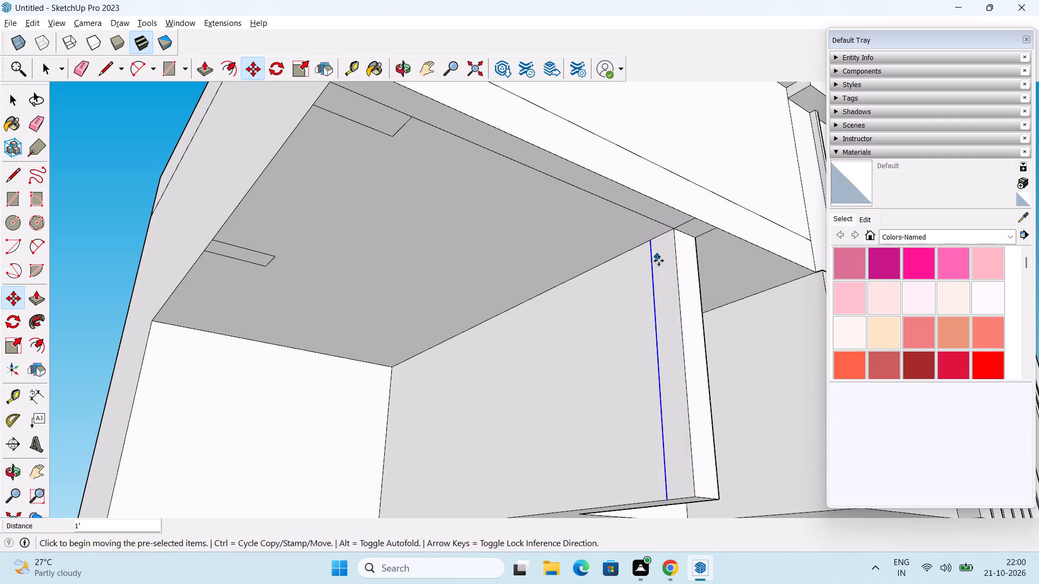
Copy the narrow wall's other front vertical edge 1' back along its side face toward the smaller opening.
middle_drag(659, 262, 592, 213)
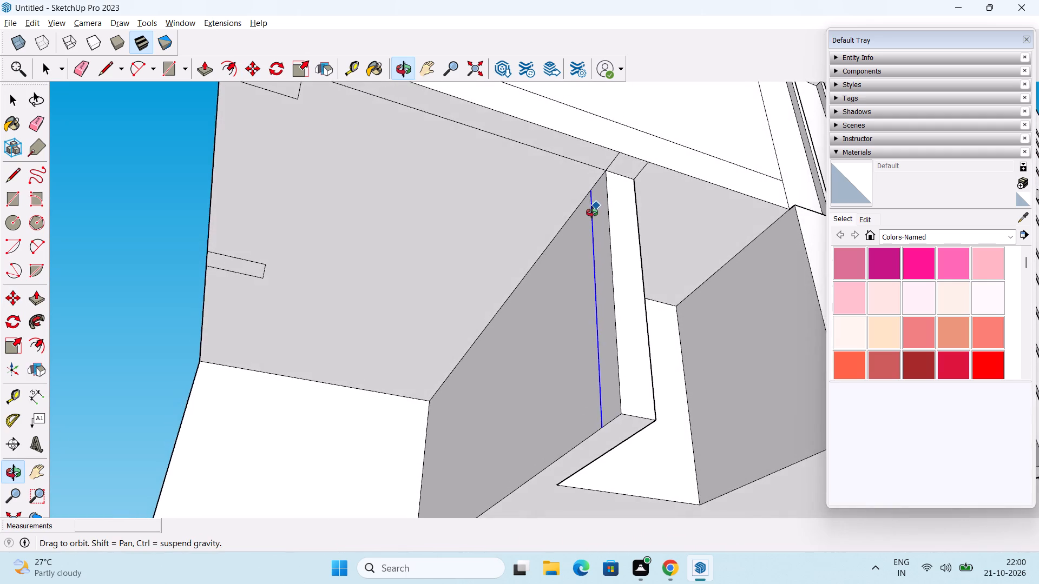
middle_drag(592, 213, 445, 321)
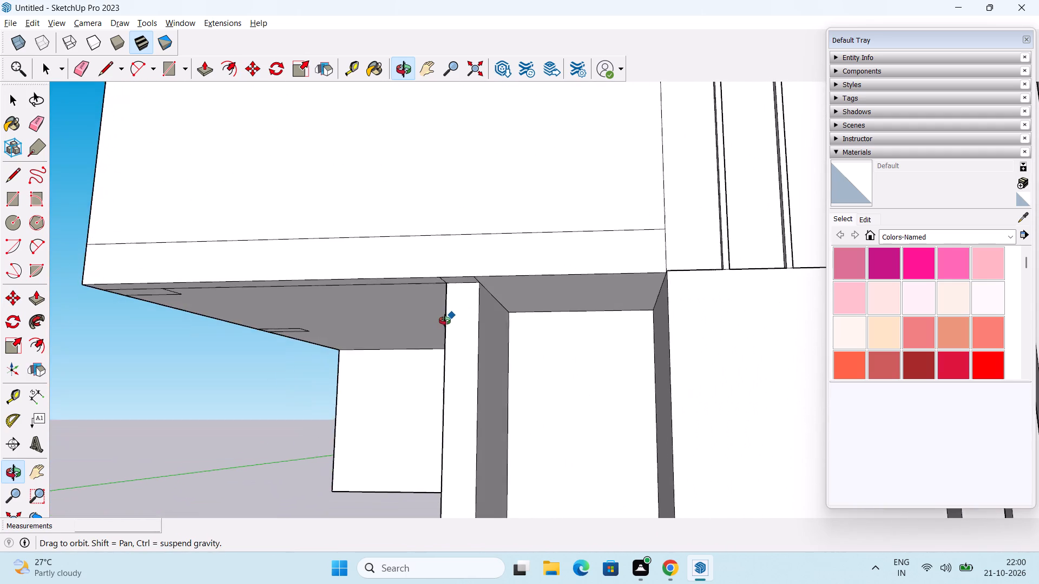
middle_drag(445, 321, 570, 251)
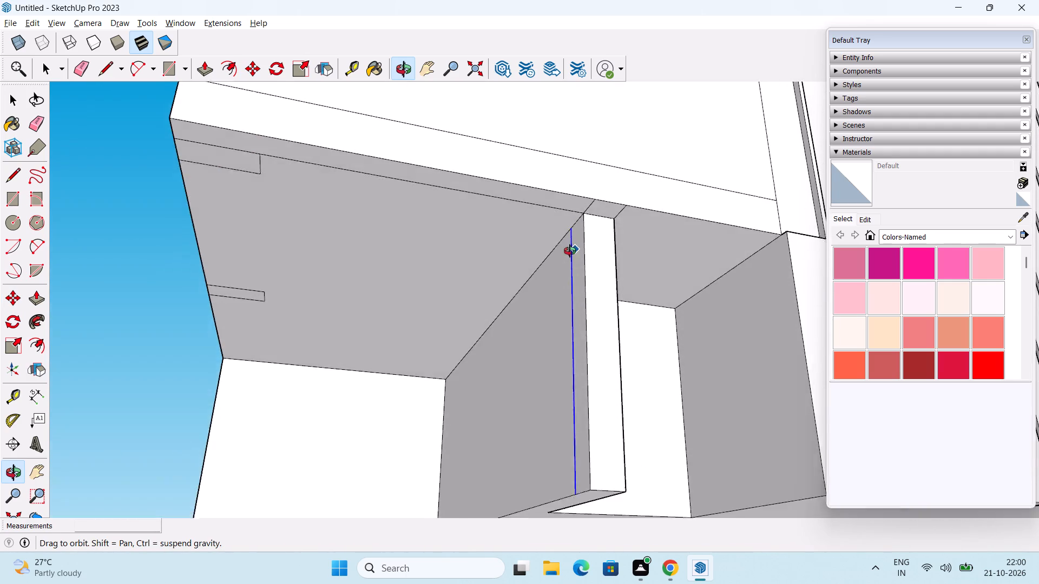
middle_drag(570, 251, 557, 280)
scroll(557, 280, down, 1)
shift+middle_drag(566, 317, 569, 279)
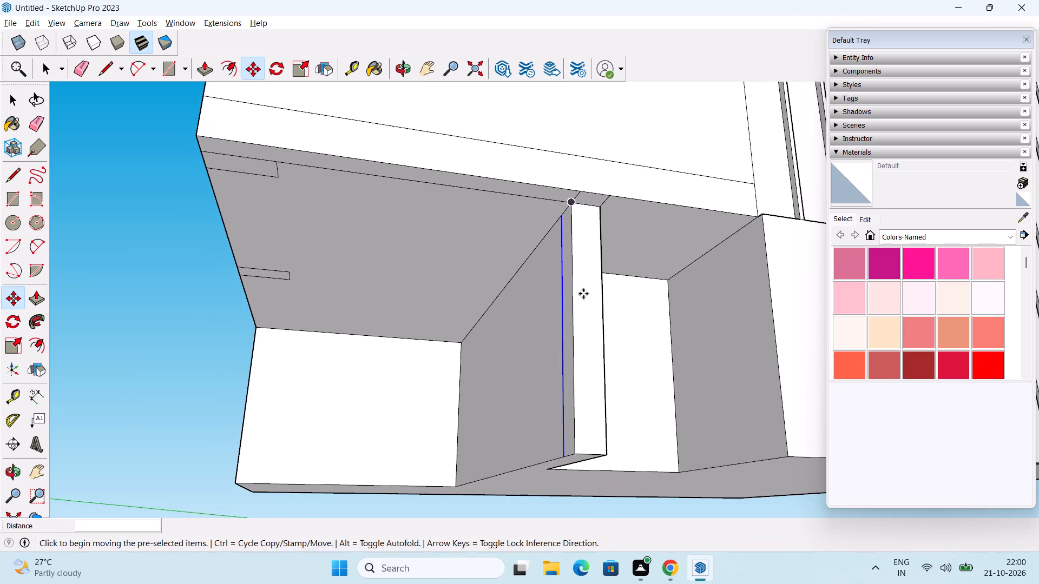
middle_drag(583, 294, 504, 309)
scroll(554, 320, up, 1)
middle_drag(554, 318, 419, 353)
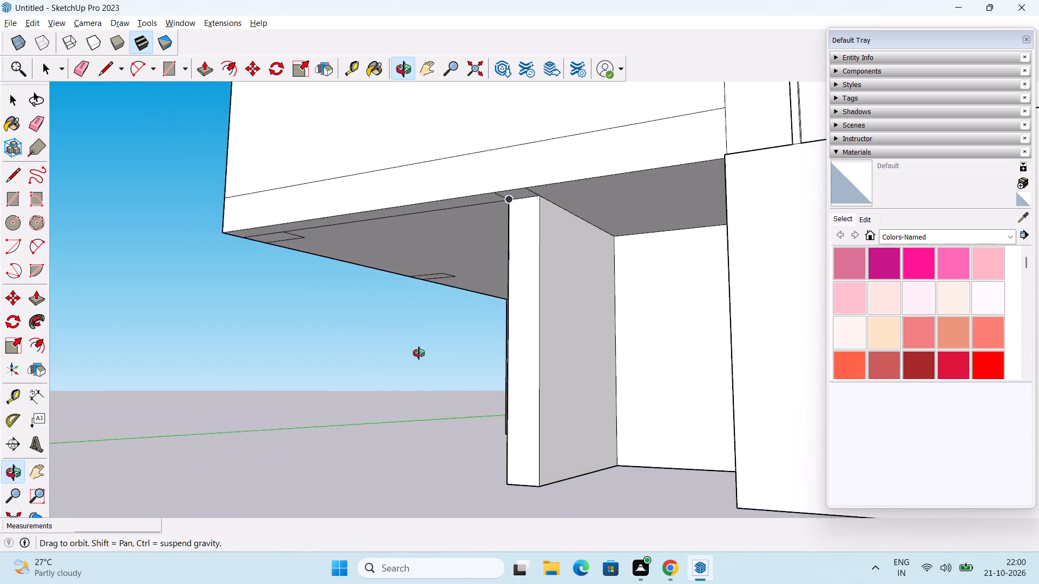
middle_drag(419, 353, 419, 375)
key(space)
click(538, 364)
scroll(545, 380, up, 2)
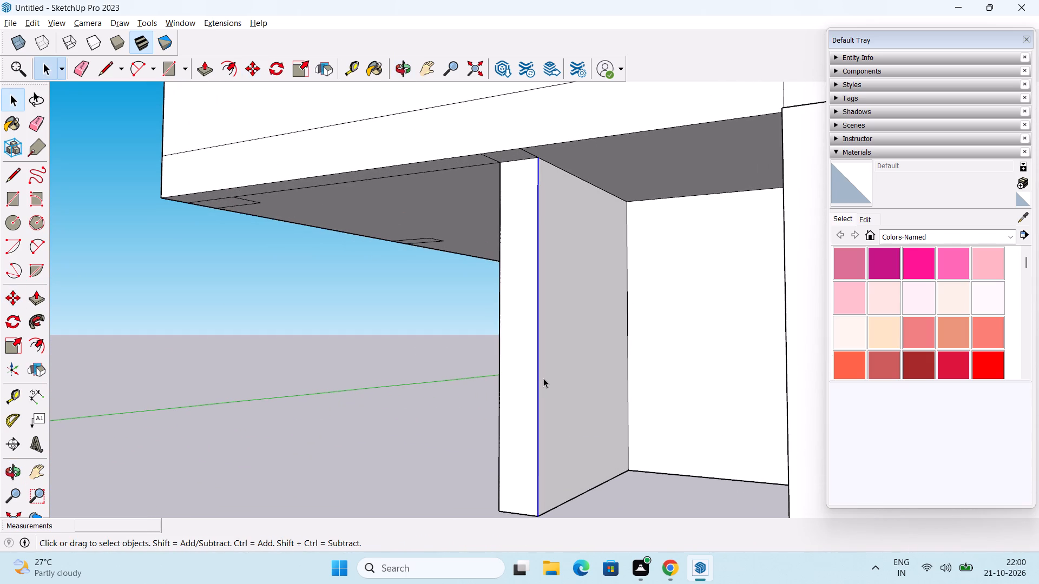
key(m)
middle_drag(561, 404, 550, 399)
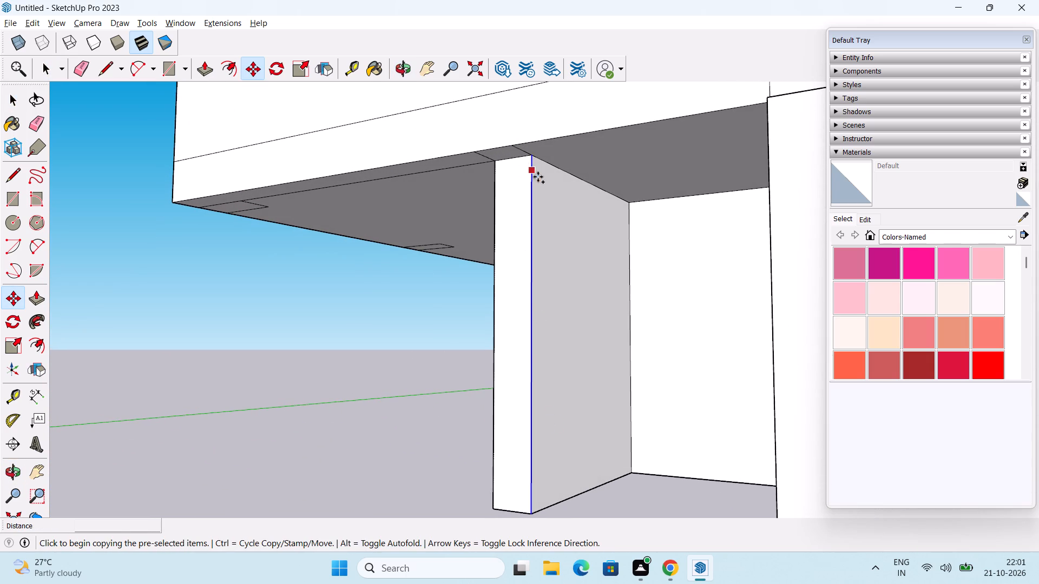
click(530, 157)
click(552, 166)
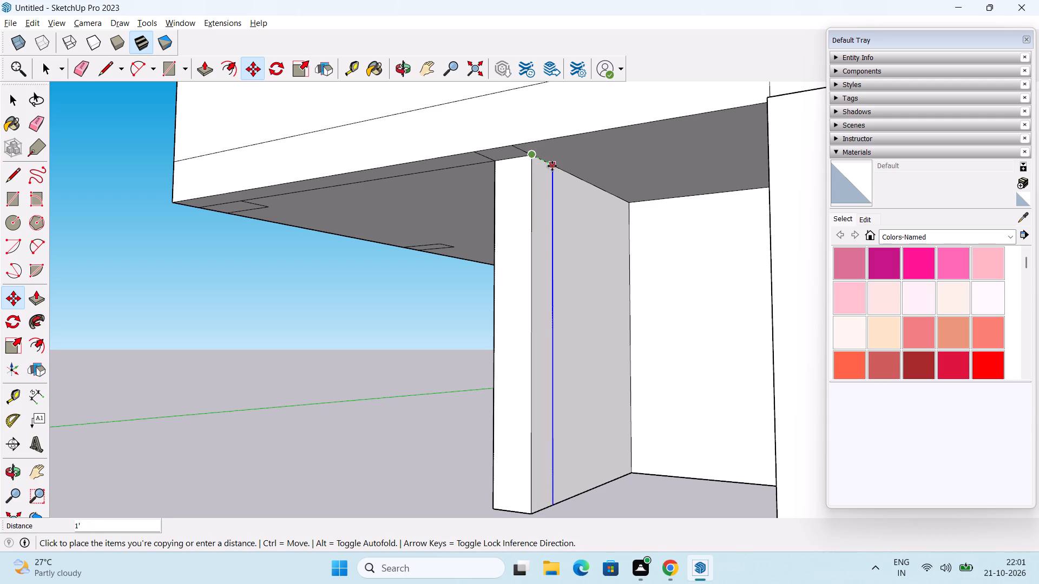
middle_drag(552, 250, 545, 272)
key(space)
click(394, 350)
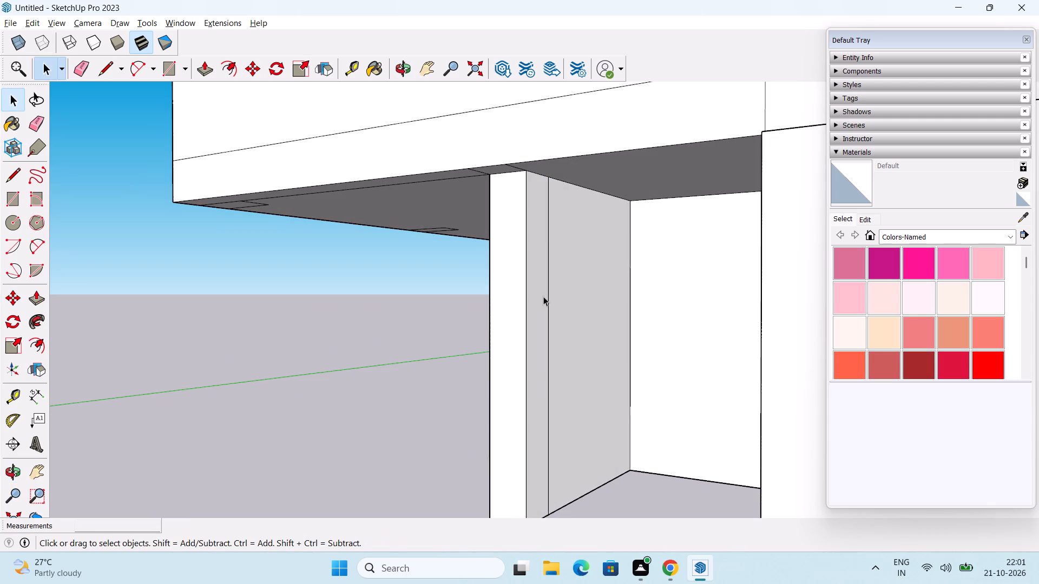
Push the narrow wall's side face behind the copied edge 1' through to the opposite side, leaving a free-standing front pillar.
key(p)
click(583, 299)
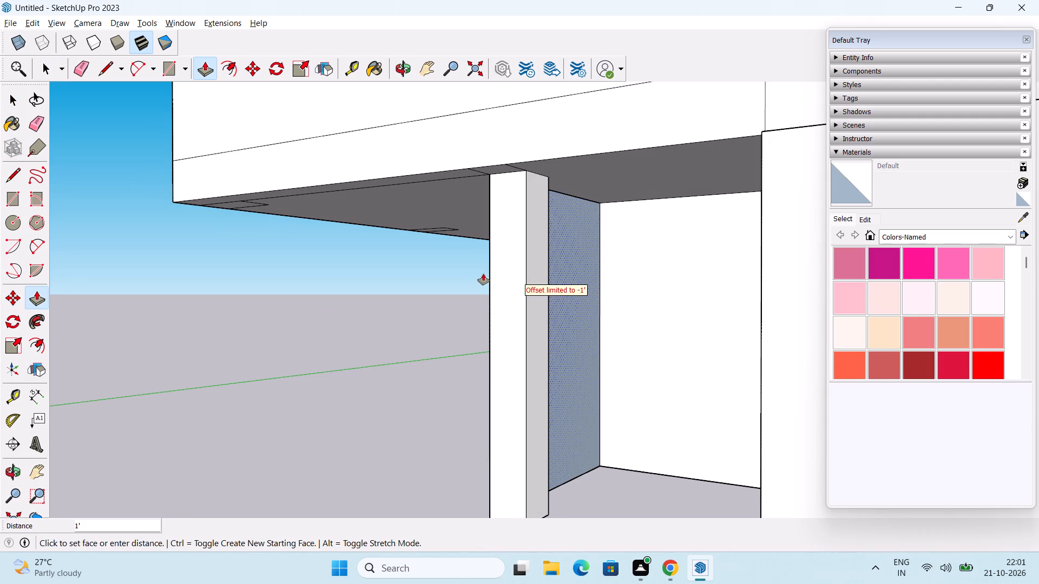
click(491, 276)
Pull the rectangle at the ceiling's front outer corner down to the base level of the free-standing pillar.
middle_drag(486, 301, 569, 198)
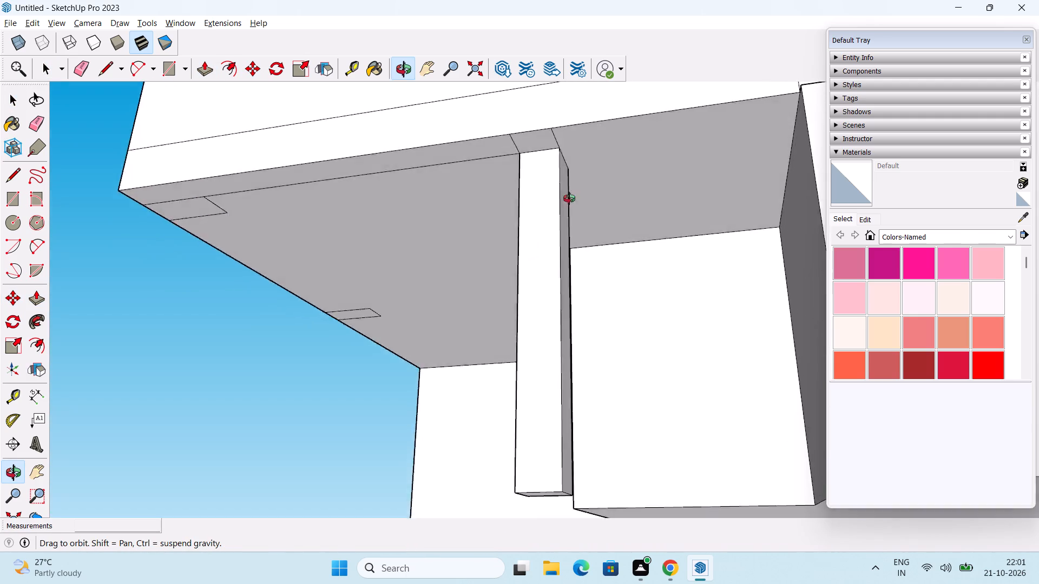
middle_drag(569, 198, 652, 283)
scroll(648, 289, down, 2)
middle_drag(589, 341, 610, 287)
middle_drag(514, 322, 575, 208)
scroll(485, 199, down, 2)
shift+middle_drag(485, 199, 510, 267)
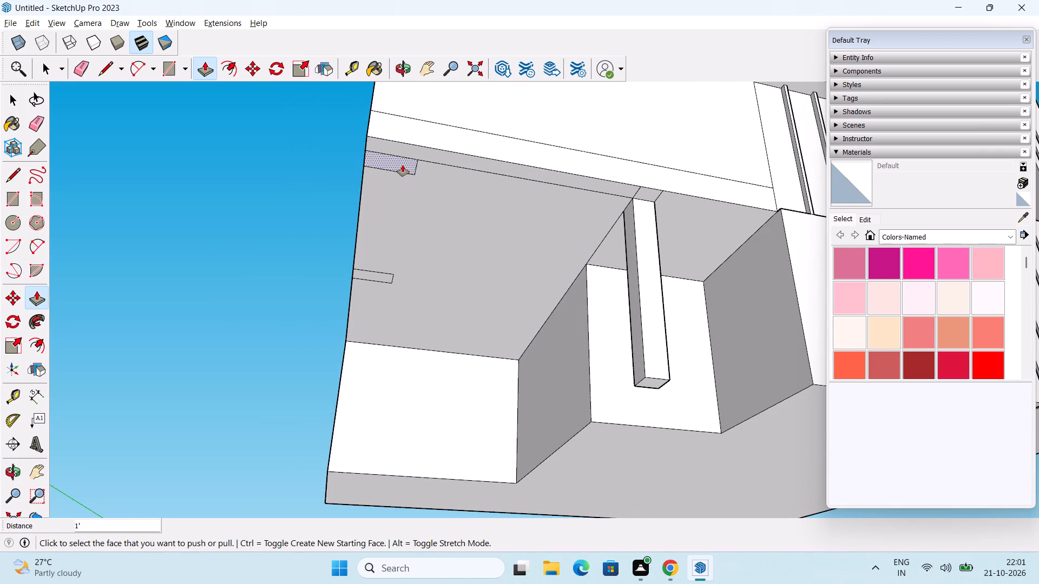
click(403, 165)
middle_drag(432, 256, 396, 335)
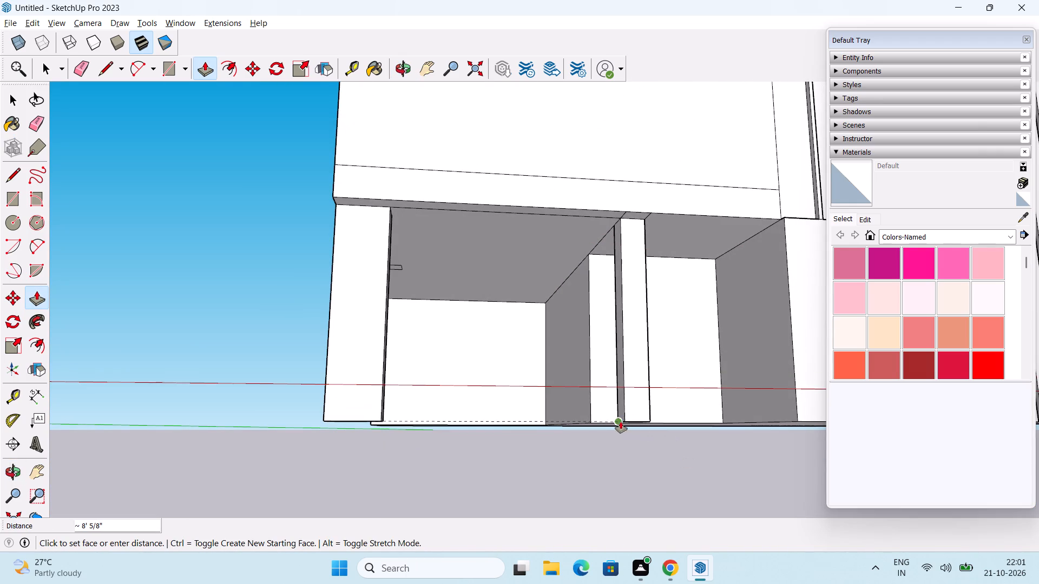
click(626, 421)
Pull the second ceiling rectangle on the outer side edge down by the same distance to form a rear pillar.
middle_drag(376, 344, 570, 358)
scroll(275, 294, up, 1)
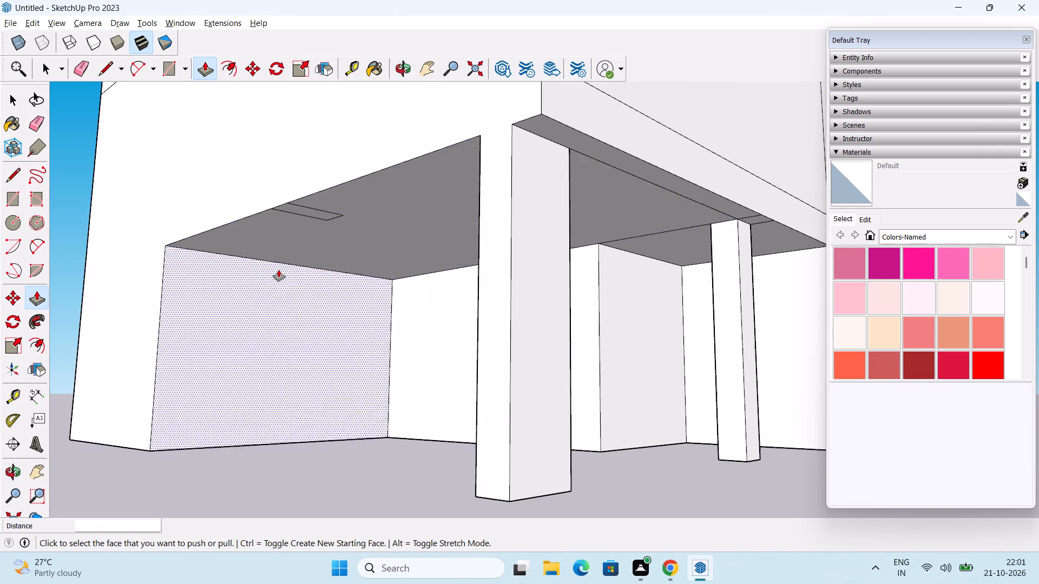
scroll(279, 270, up, 1)
double_click(317, 217)
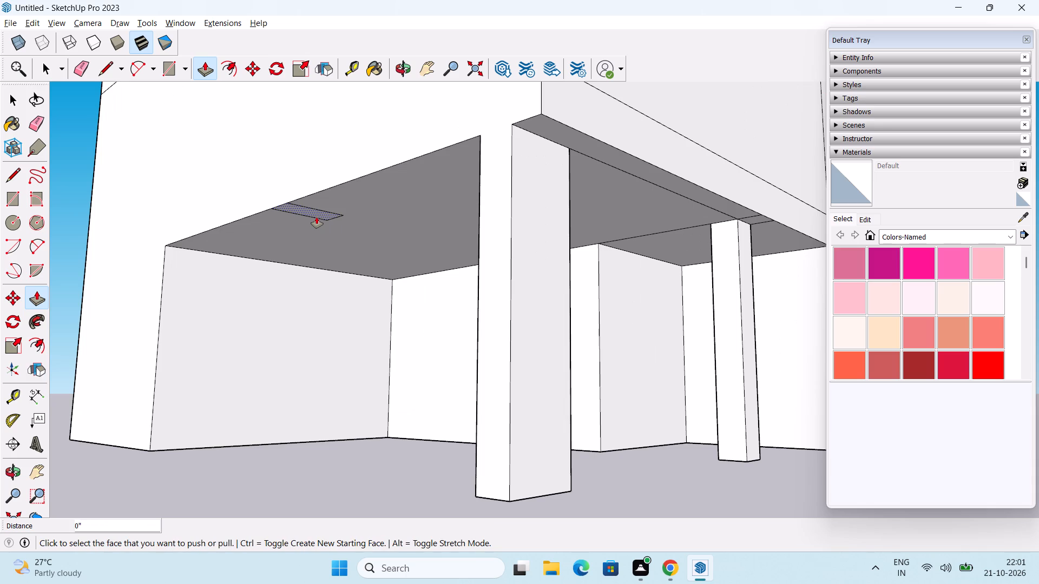
Push the front corner pillar's inner side face in by 6".
scroll(320, 241, down, 2)
middle_drag(371, 315, 221, 328)
middle_drag(294, 325, 274, 353)
scroll(270, 349, up, 5)
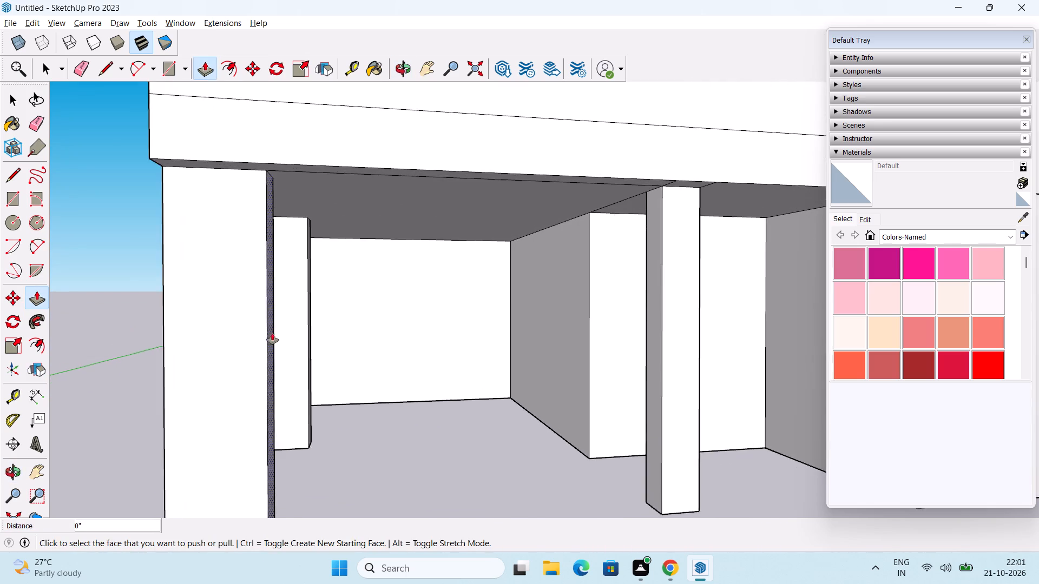
middle_drag(281, 333, 251, 323)
scroll(251, 316, up, 2)
click(249, 310)
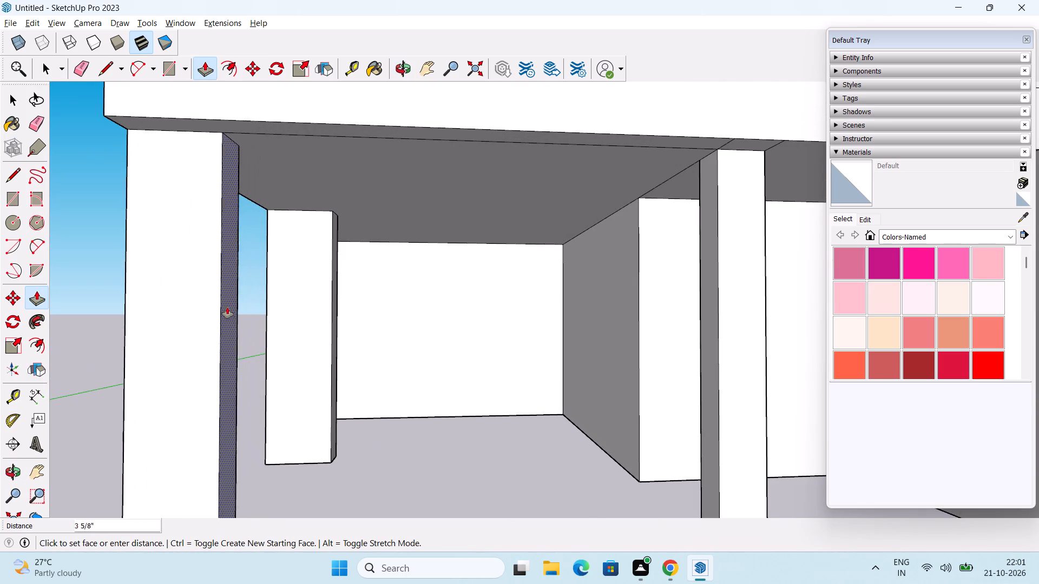
key(6)
key(shift+quotedbl)
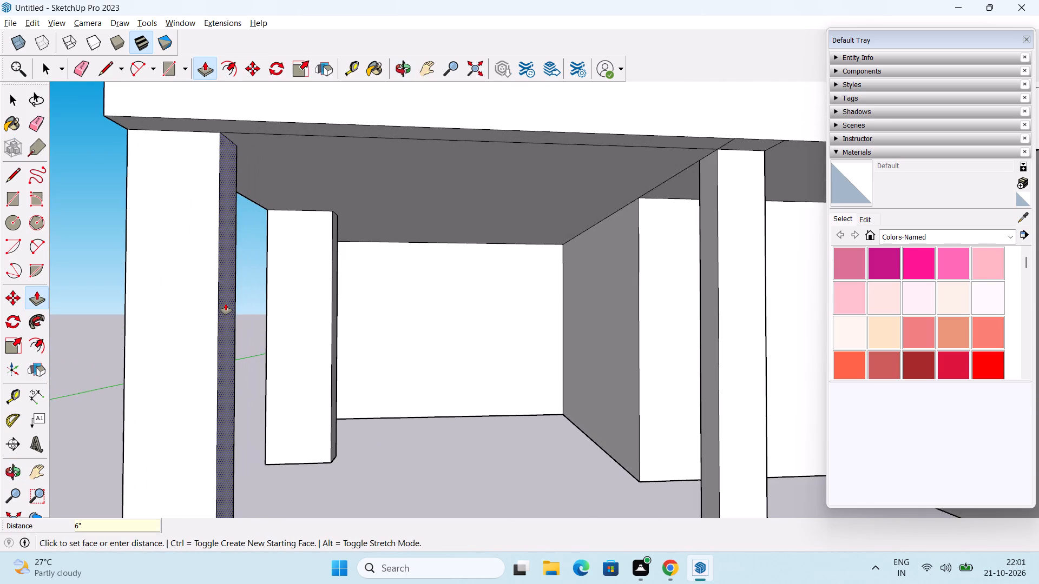
key(Return)
Apply the same 6" push to the rear outer pillar's inner side face.
middle_drag(207, 314, 209, 348)
scroll(281, 327, up, 3)
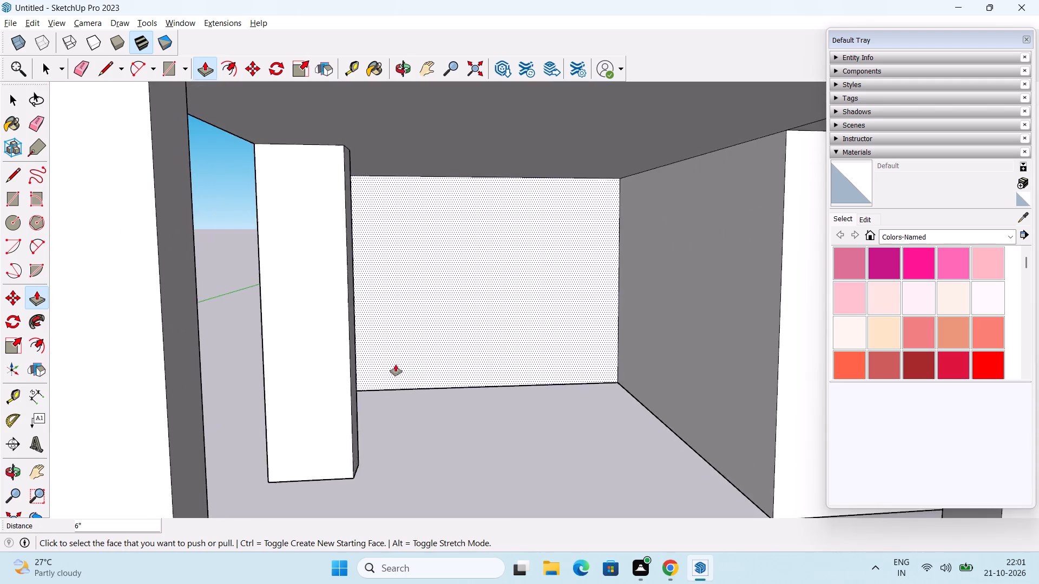
middle_drag(404, 368, 256, 351)
scroll(259, 337, up, 2)
double_click(321, 311)
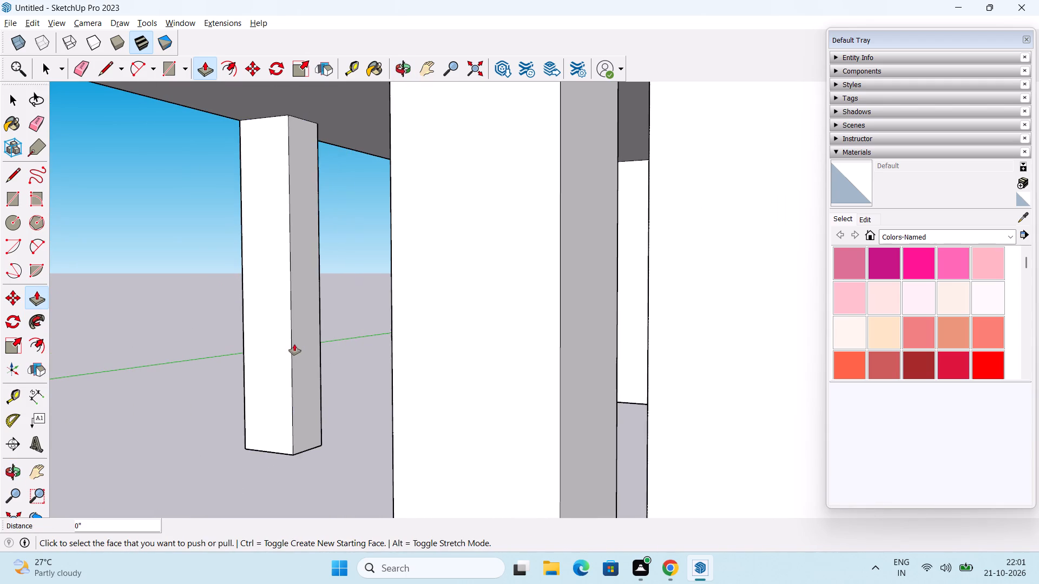
scroll(294, 344, down, 2)
key(space)
Erase the leftover lines on the ceiling along the front edge, around the middle pillar's top, and from it to the inner wall corner.
scroll(223, 344, down, 6)
middle_drag(207, 361, 355, 347)
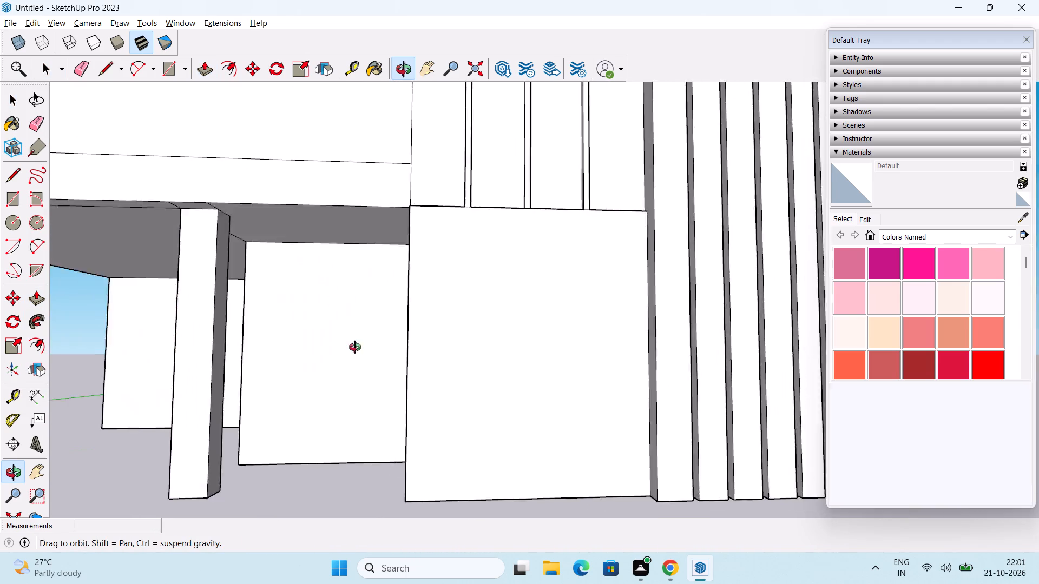
middle_drag(355, 347, 357, 356)
scroll(356, 353, down, 3)
shift+middle_drag(242, 357, 375, 356)
middle_drag(377, 393, 416, 279)
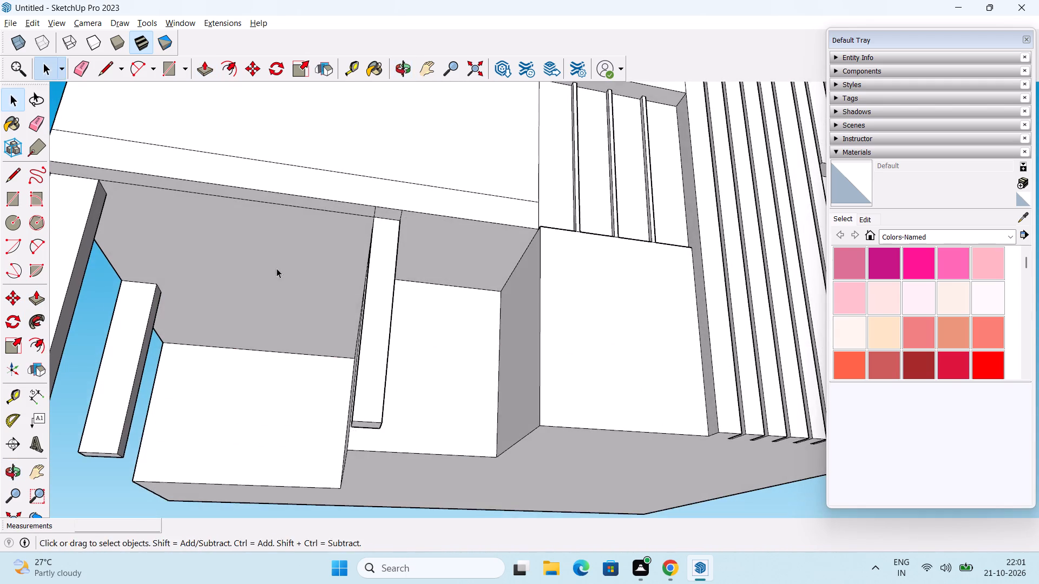
shift+middle_drag(277, 268, 361, 327)
middle_drag(343, 342, 347, 310)
middle_drag(334, 321, 332, 257)
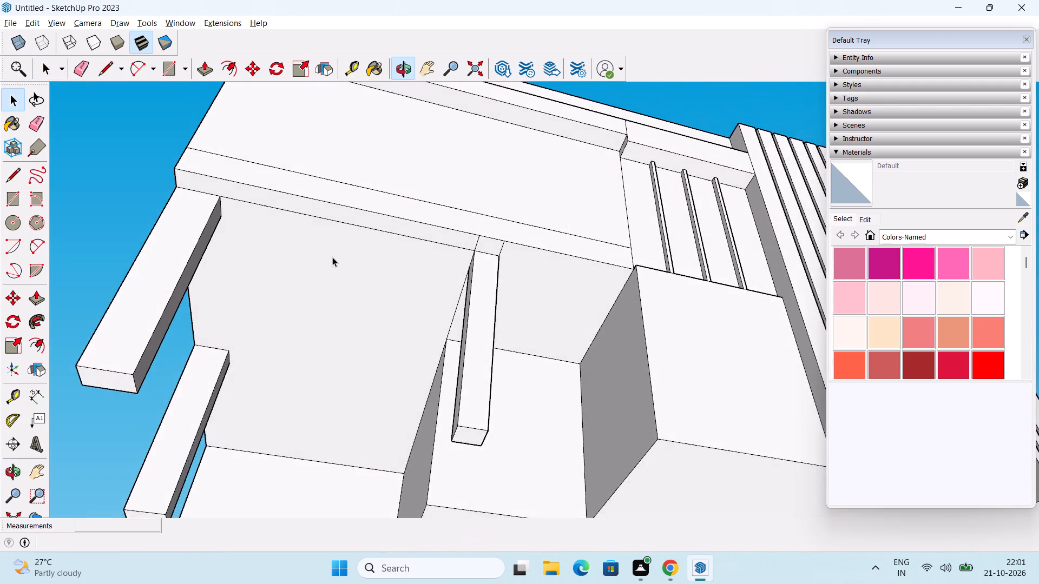
scroll(332, 257, up, 2)
middle_drag(332, 257, 307, 297)
key(e)
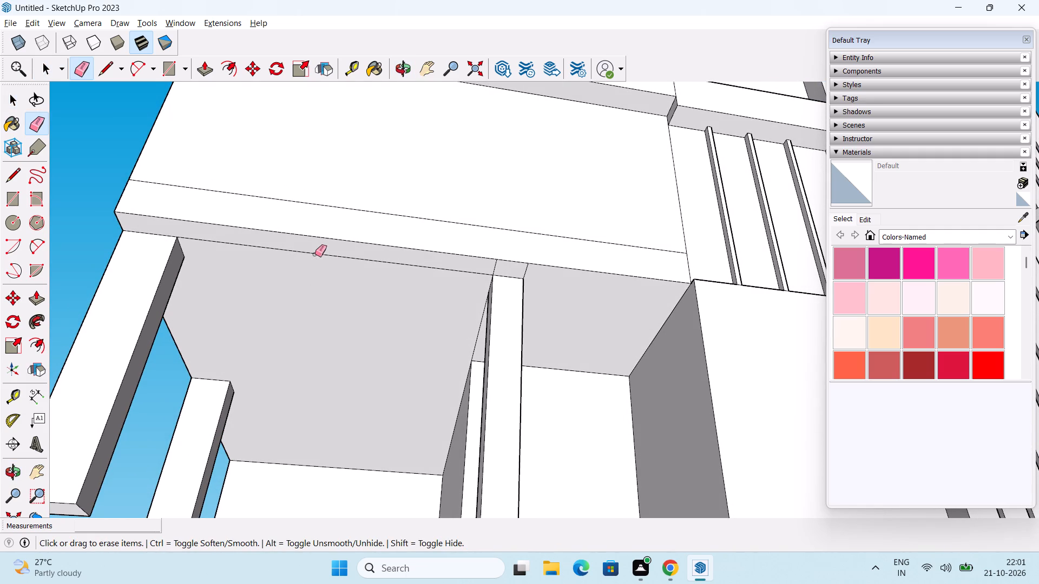
click(315, 254)
middle_drag(423, 287, 429, 293)
scroll(470, 282, up, 3)
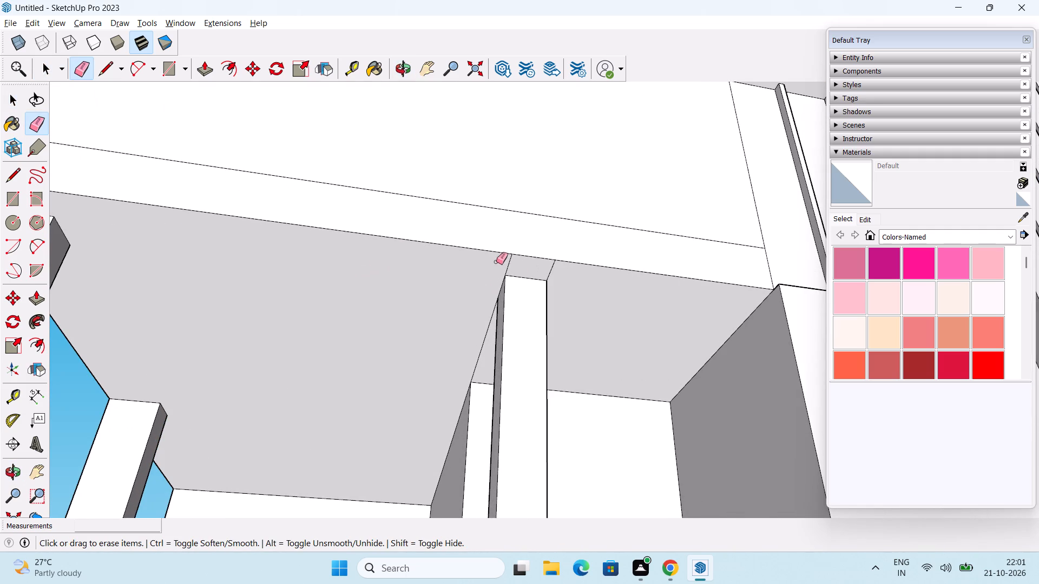
drag(496, 262, 570, 277)
middle_drag(502, 361, 618, 339)
scroll(503, 356, up, 1)
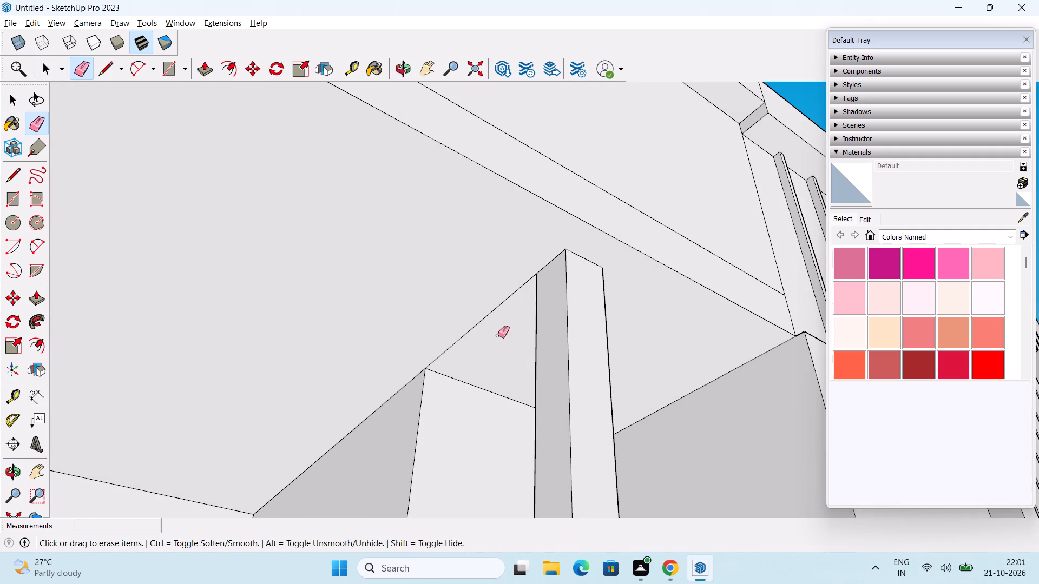
click(487, 316)
scroll(487, 316, down, 5)
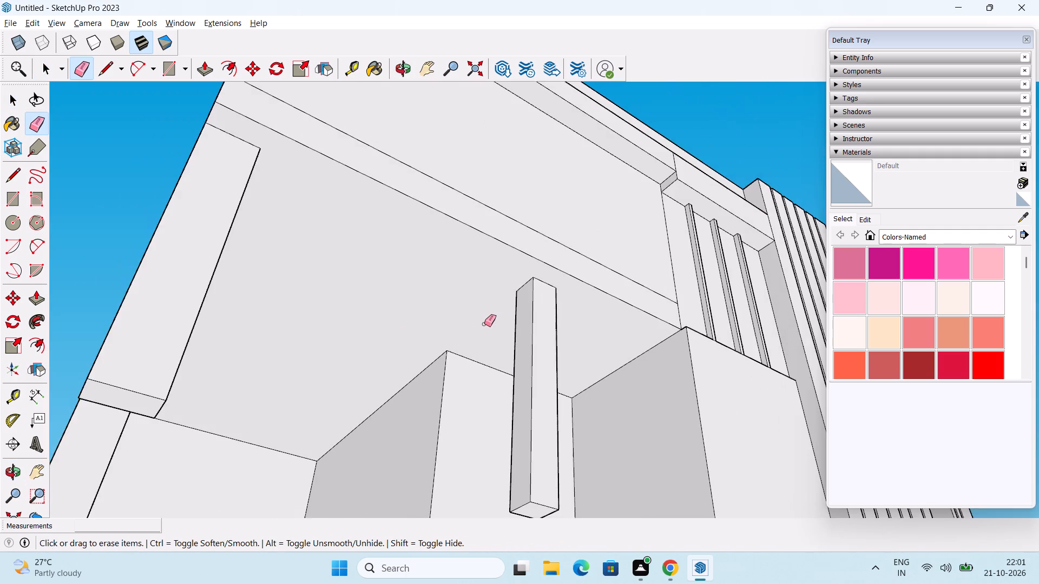
middle_drag(484, 324, 350, 373)
scroll(356, 350, down, 1)
key(space)
Examine the front facade and its upper panel, bands and fins from several angles.
scroll(360, 341, down, 2)
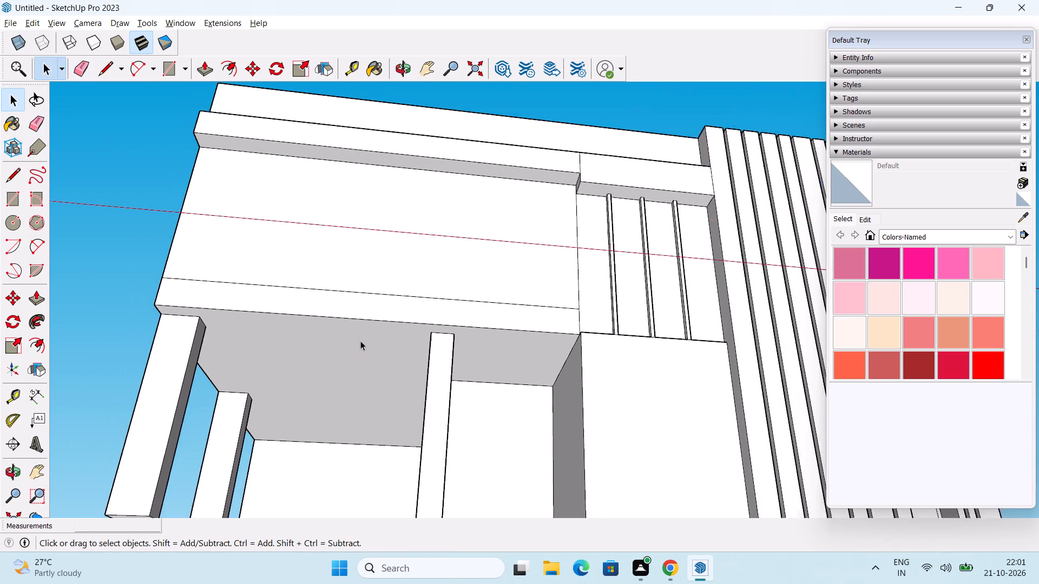
scroll(360, 341, down, 1)
middle_drag(360, 341, 373, 412)
scroll(372, 366, down, 1)
middle_drag(372, 366, 372, 402)
middle_drag(318, 336, 346, 356)
scroll(338, 363, up, 1)
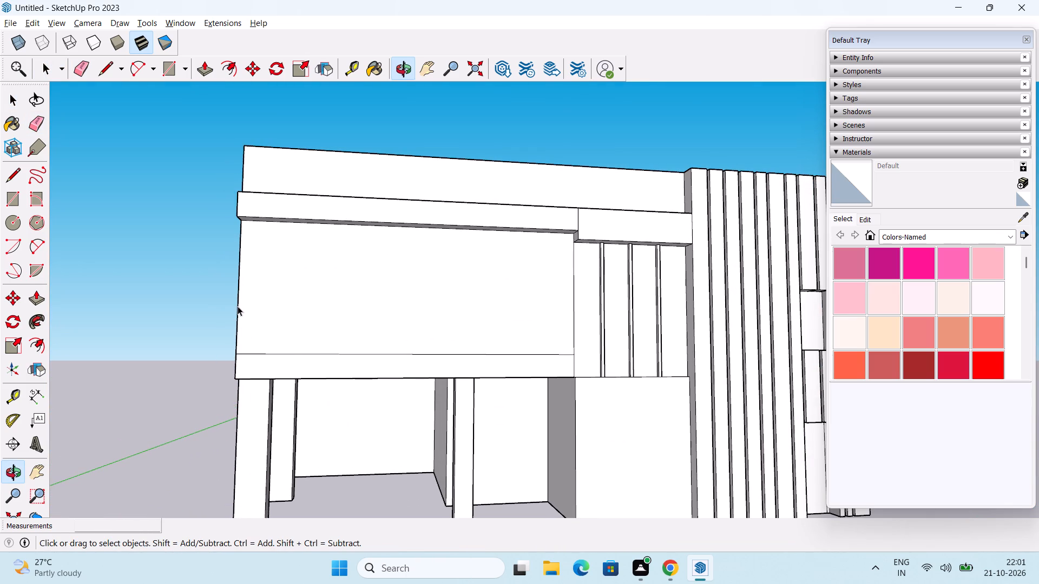
scroll(332, 305, down, 1)
middle_drag(400, 316, 387, 343)
middle_click(425, 345)
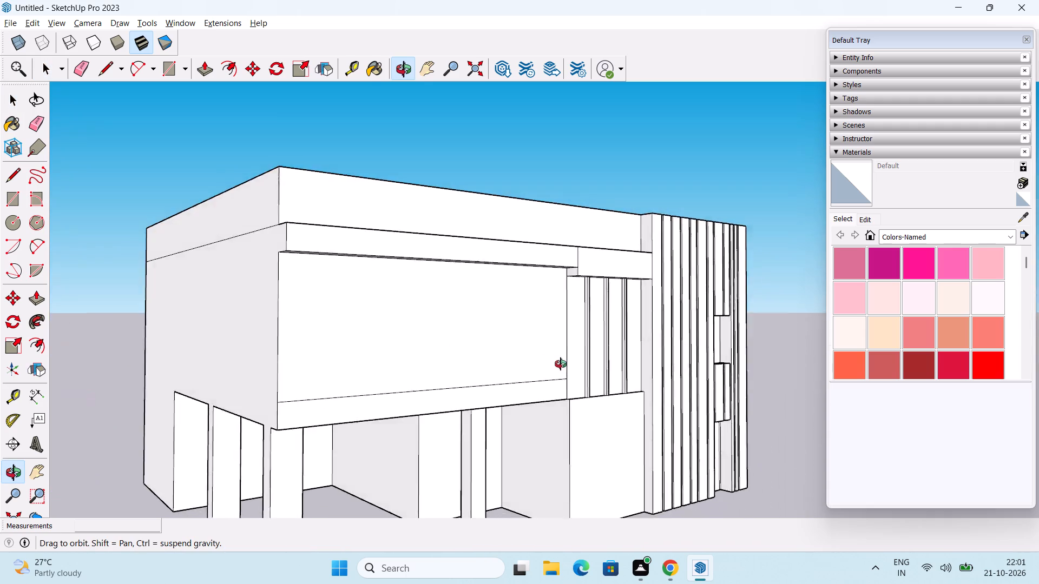
scroll(480, 327, up, 2)
middle_drag(581, 367, 496, 345)
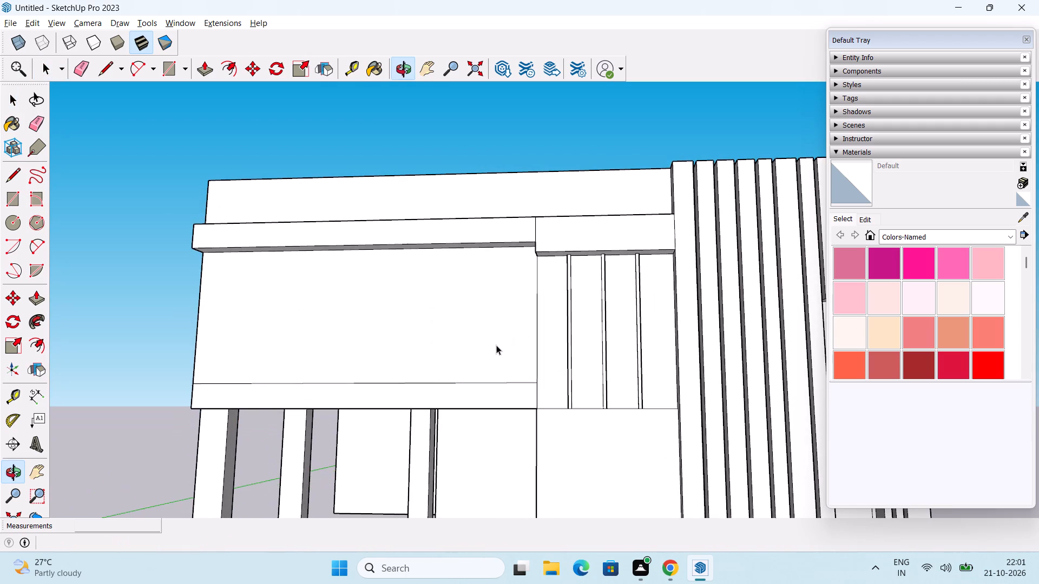
shift+middle_drag(496, 327, 495, 390)
middle_drag(497, 386, 615, 414)
middle_drag(512, 407, 519, 393)
middle_drag(523, 389, 514, 380)
shift+middle_drag(515, 373, 510, 412)
middle_drag(502, 407, 542, 362)
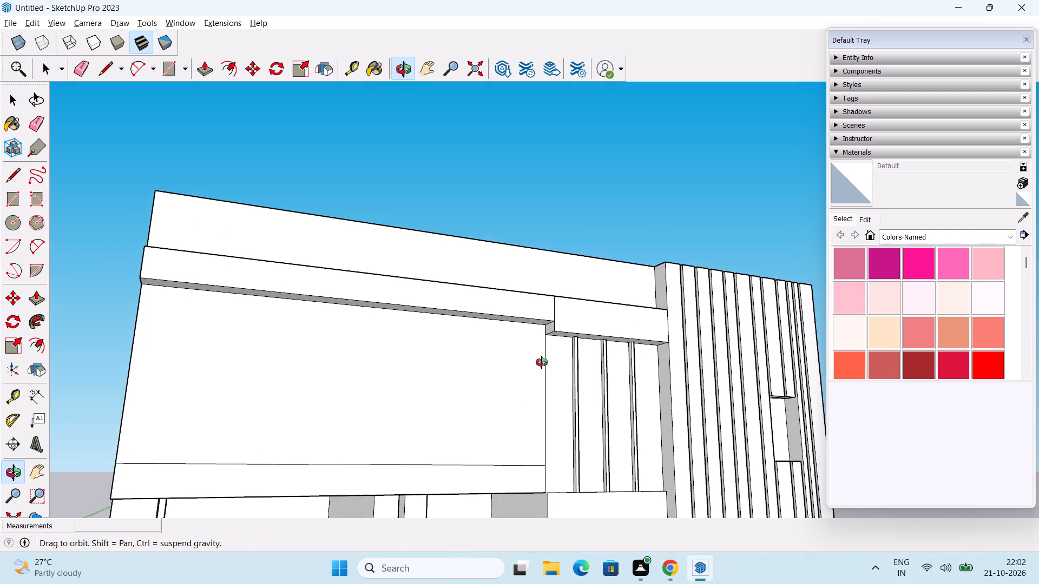
middle_drag(542, 362, 595, 382)
middle_drag(588, 386, 501, 395)
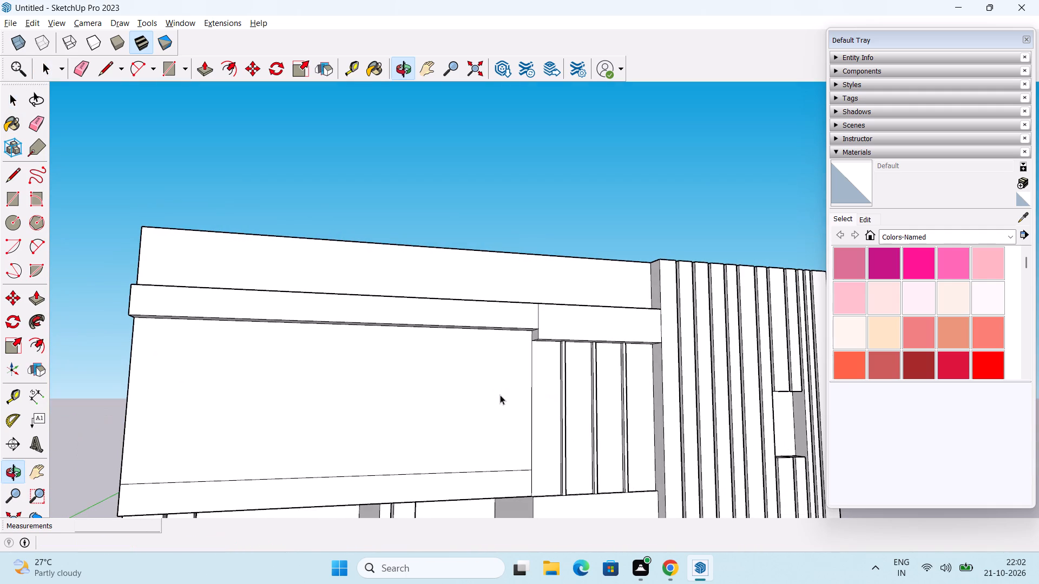
Push the large upper front panel between the top band and the lower strip inward by 5'.
key(p)
click(459, 370)
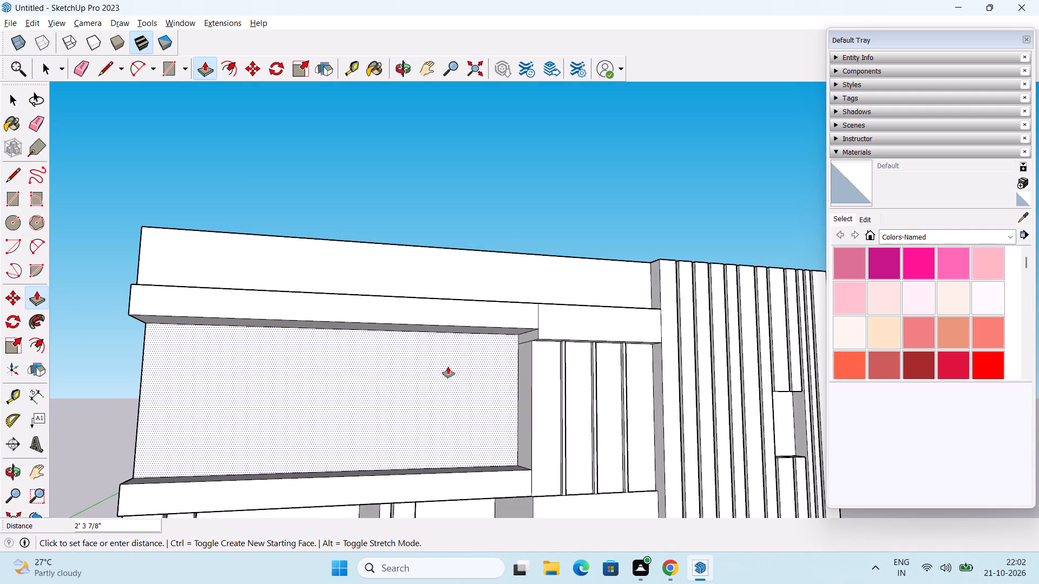
key(5)
key(apostrophe)
key(Return)
middle_drag(448, 364, 482, 396)
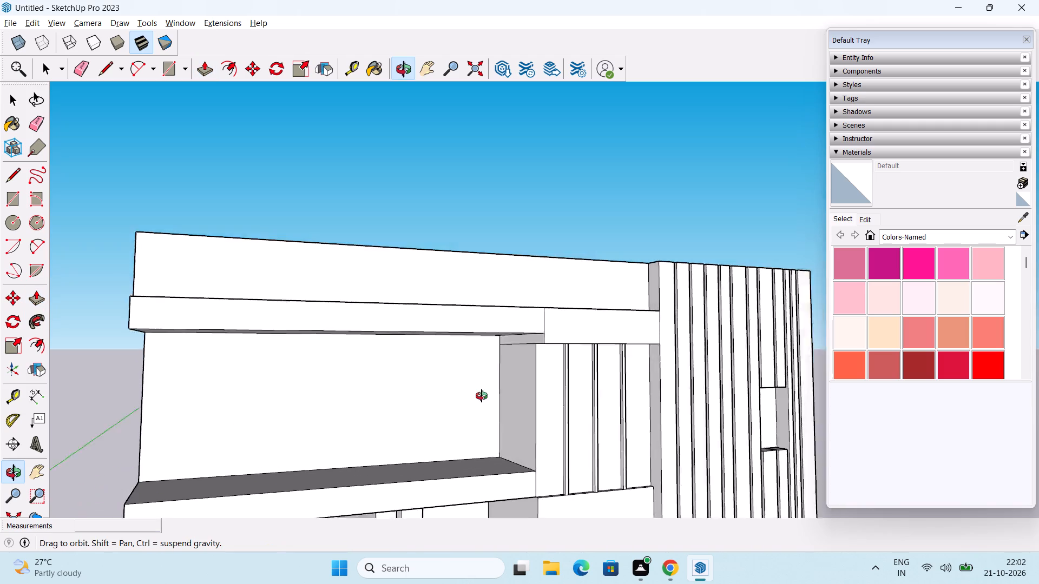
Change the inward push of the large upper front panel to 2'.
middle_drag(482, 396, 453, 391)
scroll(453, 387, down, 1)
middle_drag(453, 380, 577, 269)
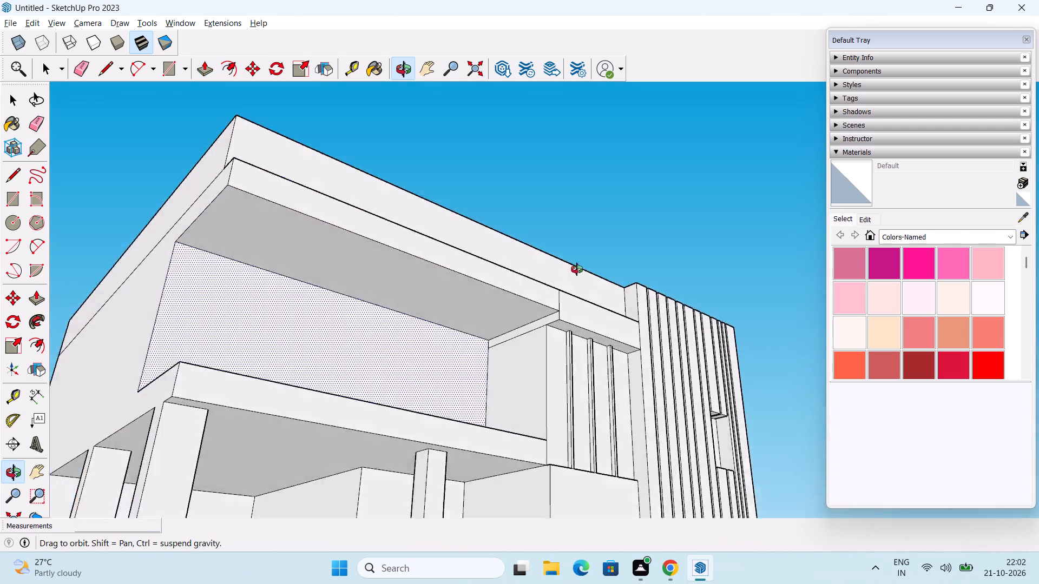
middle_drag(577, 269, 466, 408)
key(2)
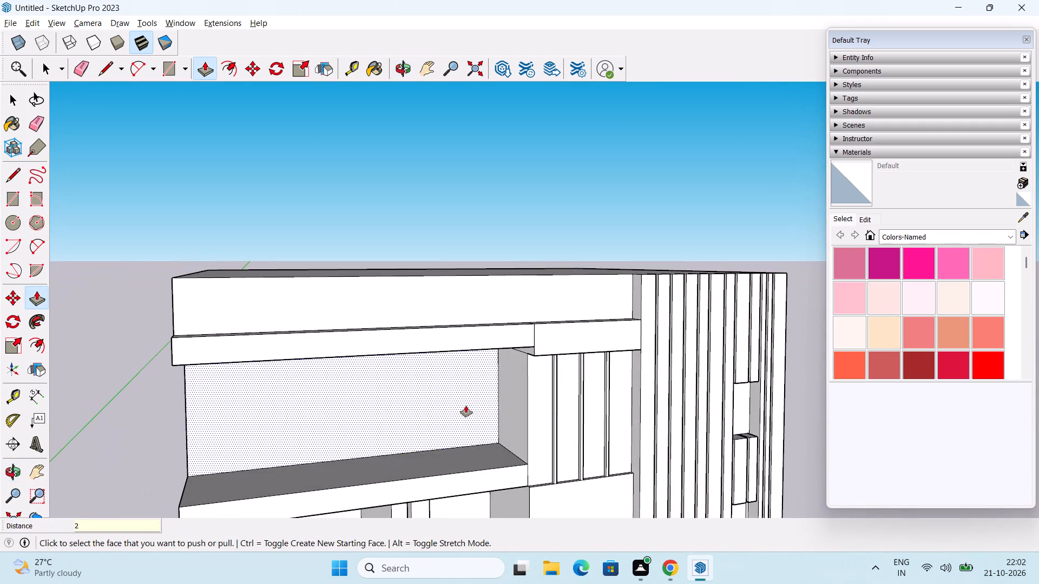
key(apostrophe)
key(Return)
middle_drag(458, 406, 465, 389)
middle_drag(444, 413, 453, 397)
Draw a vertical line about 6' 9 5/8" long across the recessed upper panel, top edge to bottom edge, near its fin-side end.
key(space)
scroll(434, 381, down, 2)
middle_drag(423, 401, 386, 331)
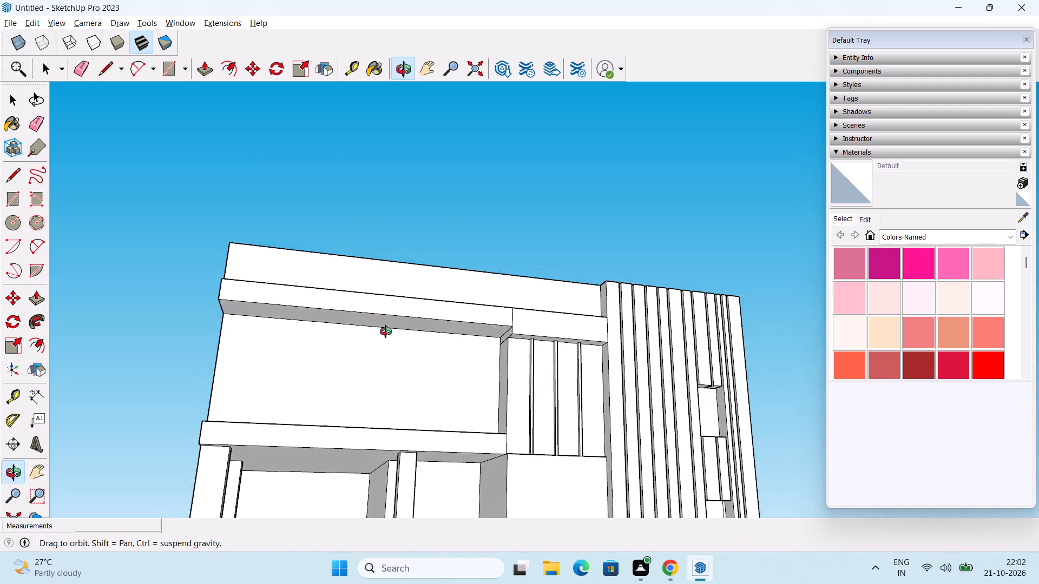
middle_drag(386, 331, 377, 354)
key(l)
scroll(403, 364, up, 3)
middle_drag(403, 360, 387, 369)
middle_drag(387, 366, 387, 350)
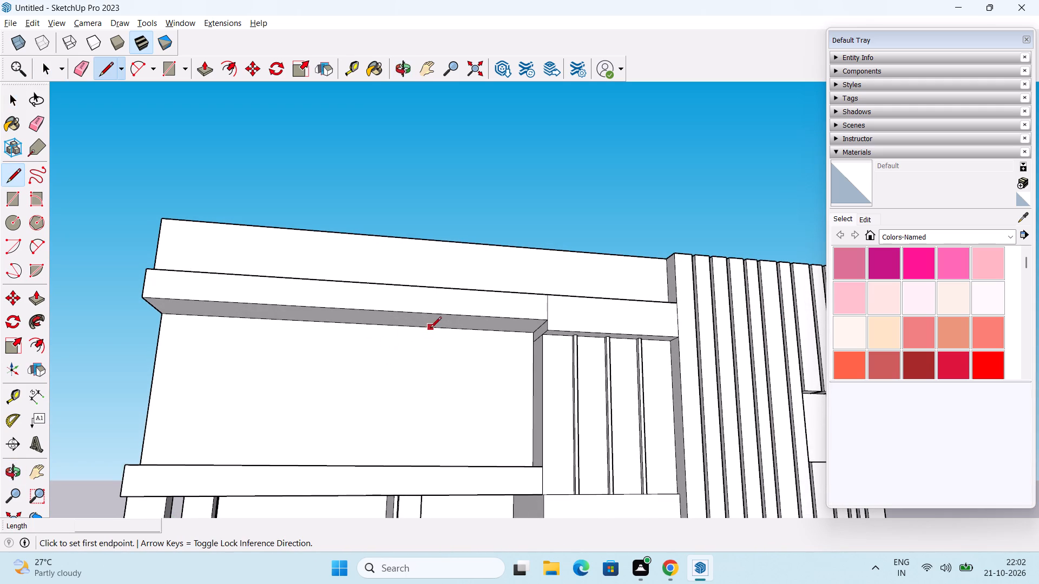
middle_drag(442, 333, 401, 368)
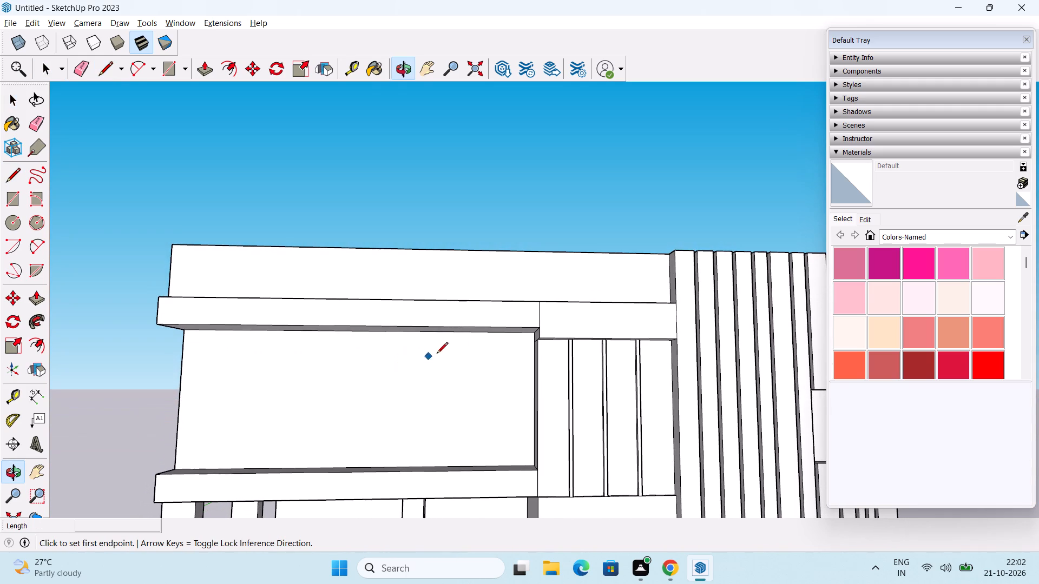
click(466, 335)
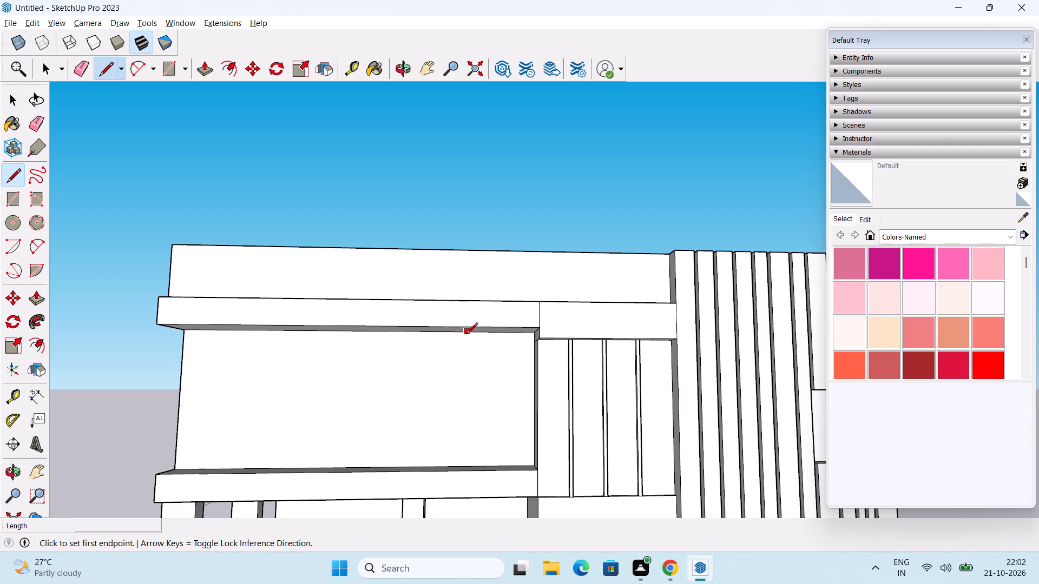
middle_drag(471, 394, 465, 442)
scroll(465, 442, up, 7)
middle_drag(465, 437, 467, 420)
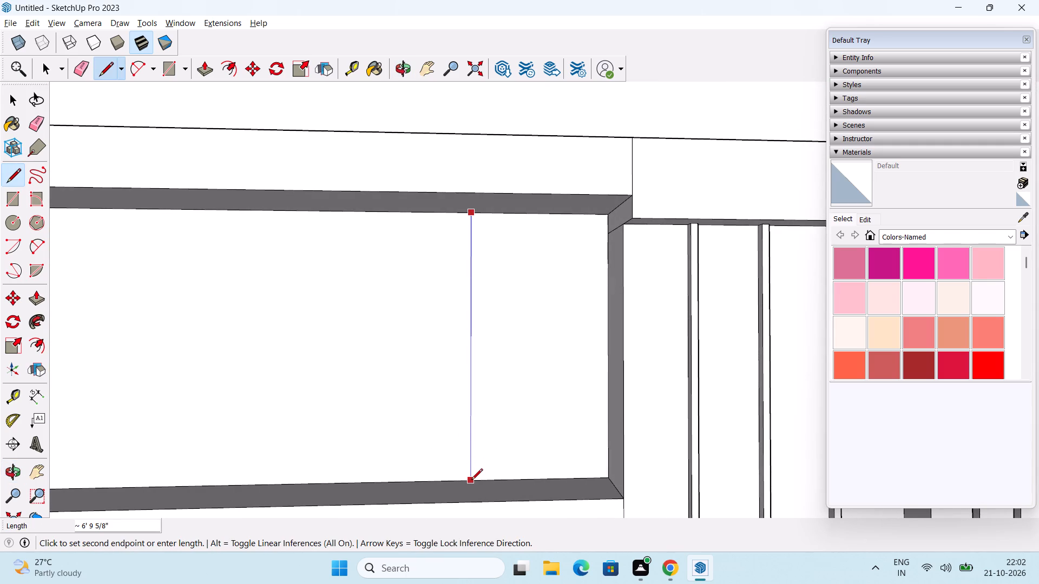
click(471, 481)
Repeat the 2' inward push on the larger portion of the divided recessed panel.
key(space)
scroll(469, 441, down, 2)
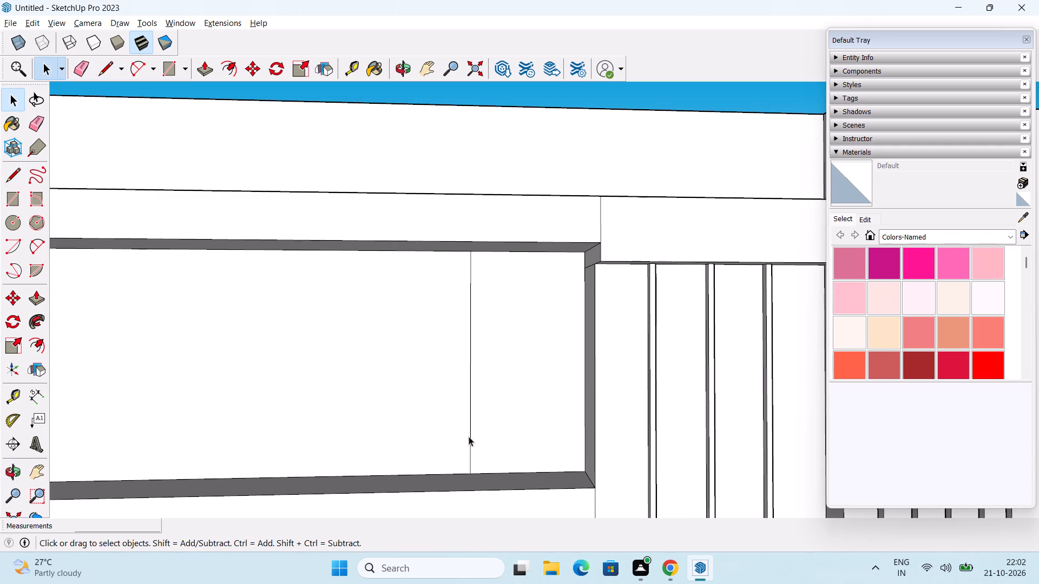
shift+middle_drag(469, 416, 484, 440)
middle_drag(474, 444, 505, 462)
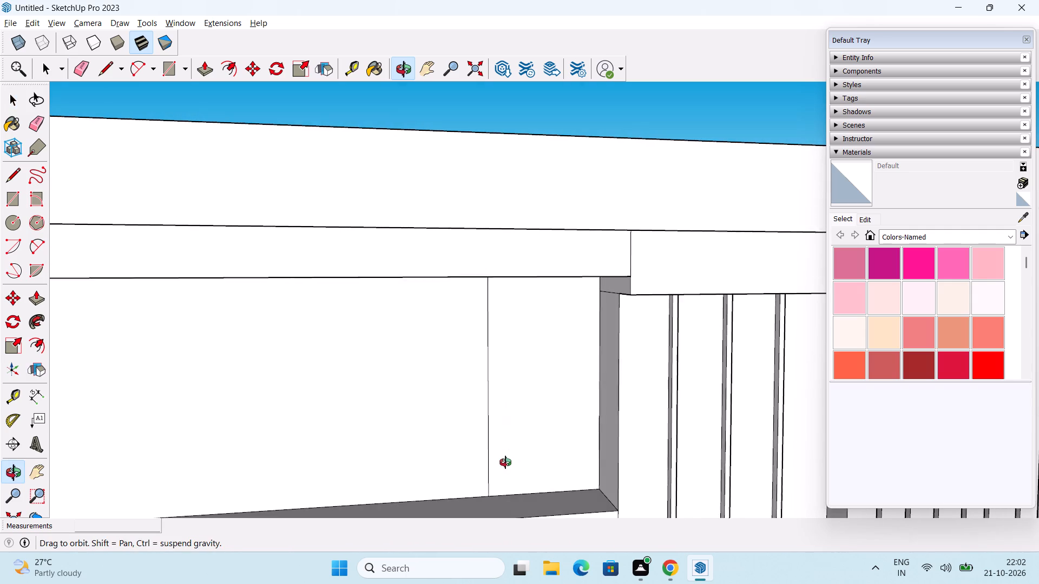
middle_drag(505, 462, 503, 459)
key(p)
double_click(351, 410)
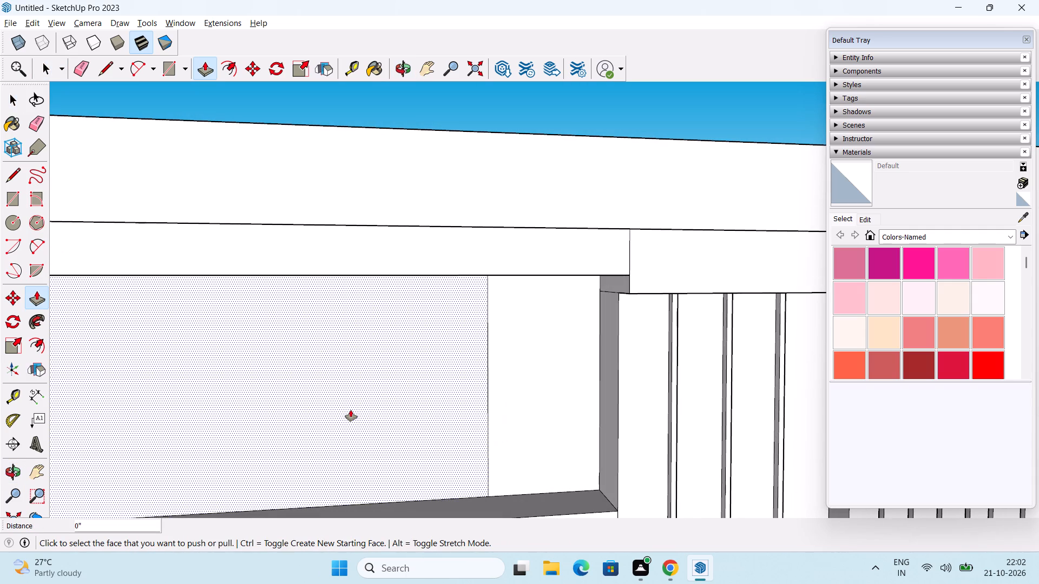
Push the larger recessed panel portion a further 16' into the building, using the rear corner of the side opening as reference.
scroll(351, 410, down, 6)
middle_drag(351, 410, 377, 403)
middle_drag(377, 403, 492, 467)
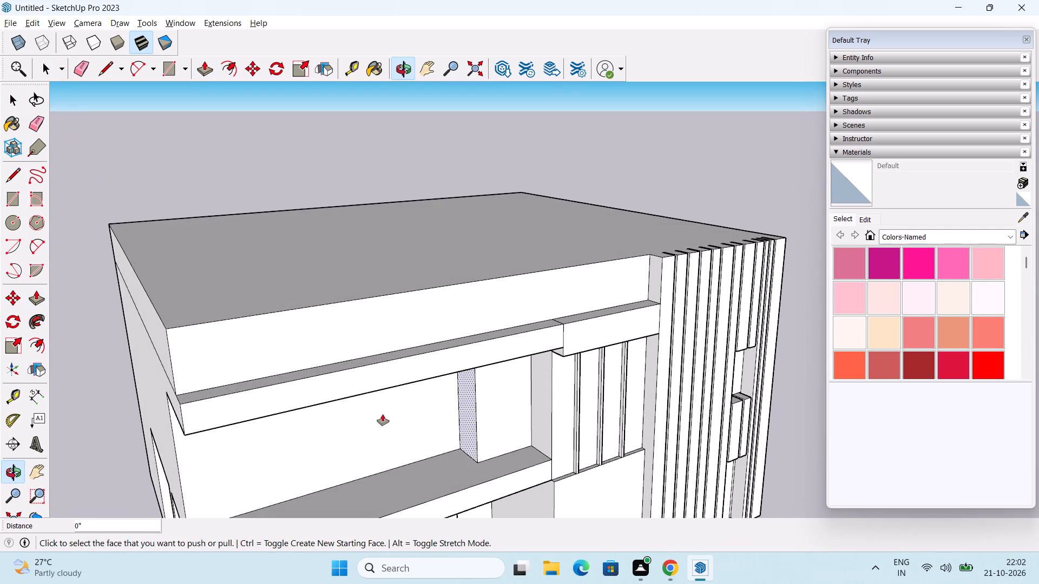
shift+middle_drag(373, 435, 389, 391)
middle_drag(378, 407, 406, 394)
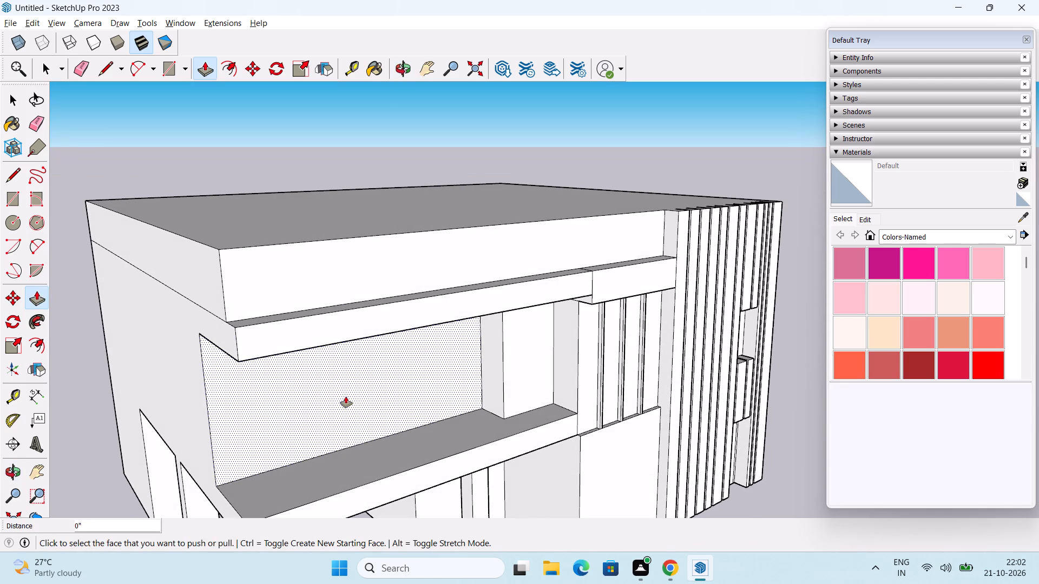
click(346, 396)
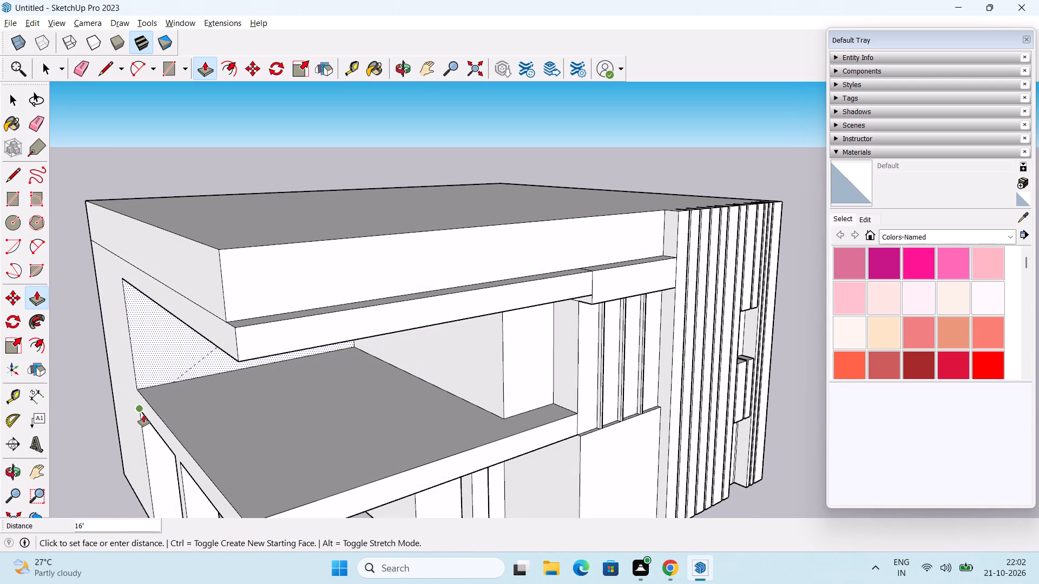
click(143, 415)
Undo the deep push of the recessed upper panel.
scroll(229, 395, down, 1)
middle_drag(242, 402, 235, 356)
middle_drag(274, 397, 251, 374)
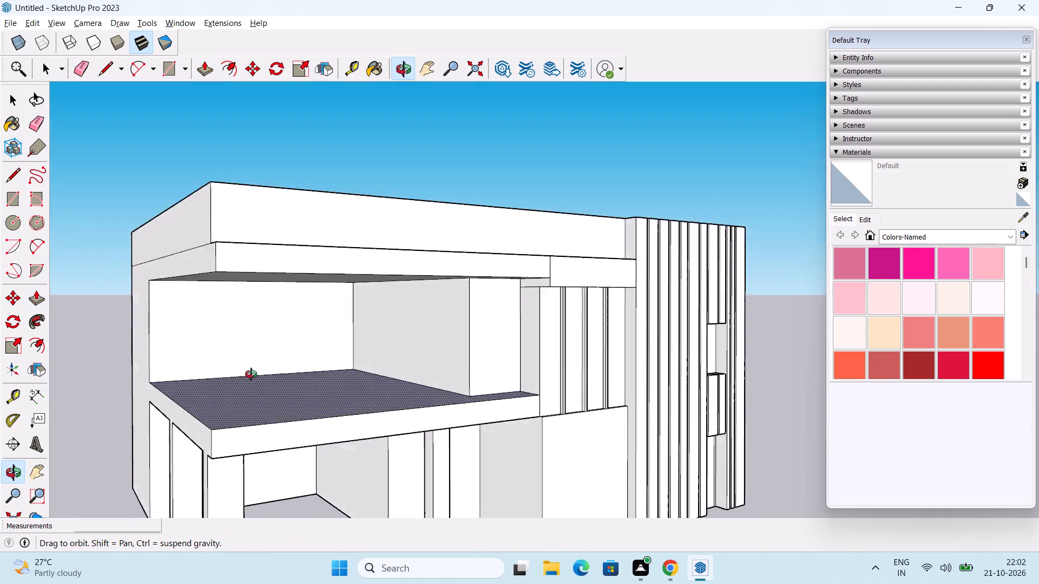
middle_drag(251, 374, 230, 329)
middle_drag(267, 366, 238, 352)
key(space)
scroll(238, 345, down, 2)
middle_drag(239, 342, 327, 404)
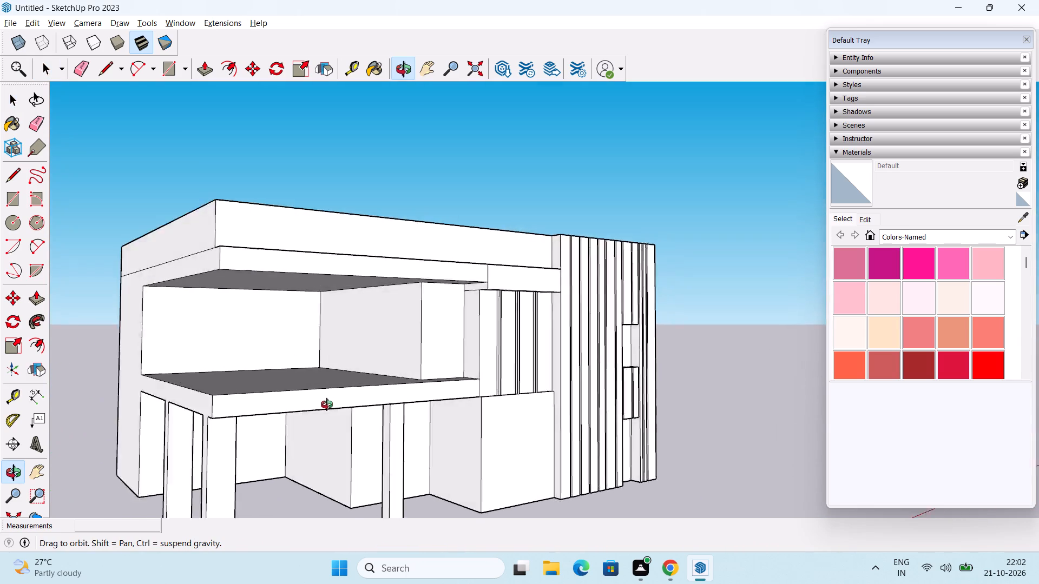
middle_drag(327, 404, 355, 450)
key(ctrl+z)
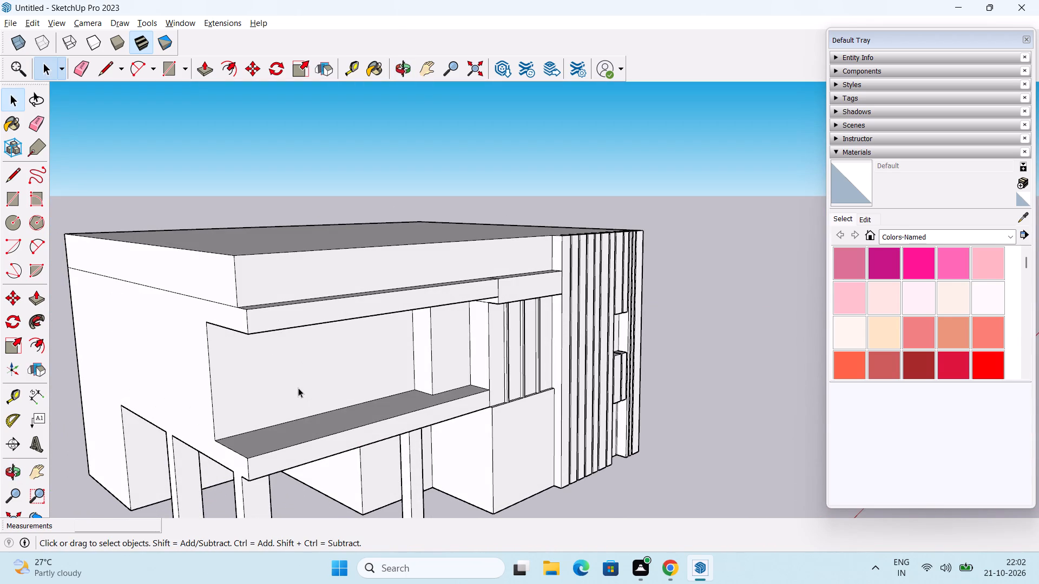
Copy the recessed panel's vertical edge at the building's outer corner 1'6" along the panel toward the fins.
middle_drag(298, 387, 214, 362)
middle_drag(216, 364, 186, 347)
scroll(182, 346, up, 3)
click(203, 342)
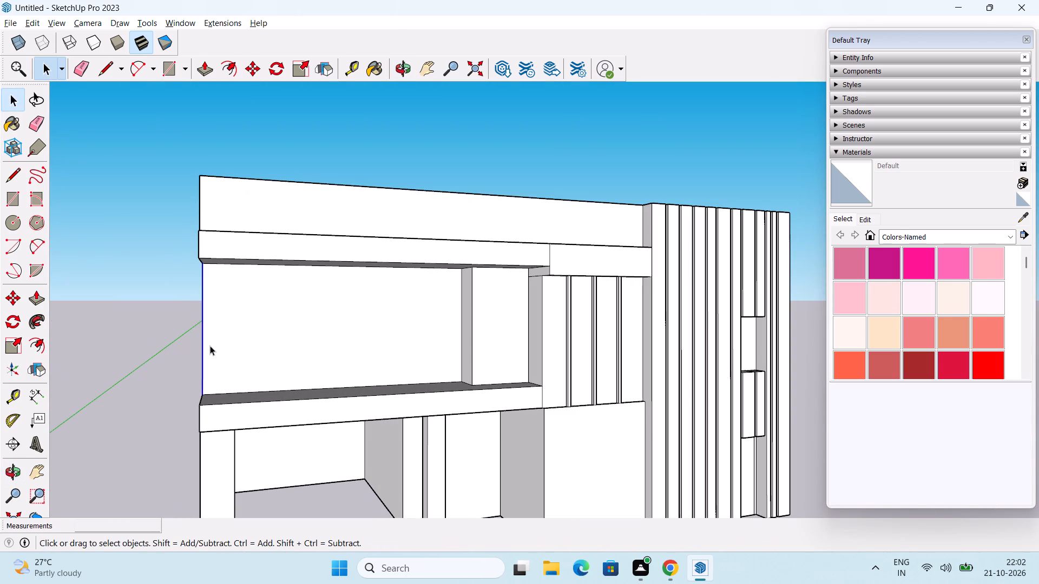
middle_drag(210, 346, 252, 360)
scroll(247, 397, up, 2)
key(m)
middle_drag(247, 397, 229, 395)
ctrl+scroll(228, 422, up, 2)
click(182, 408)
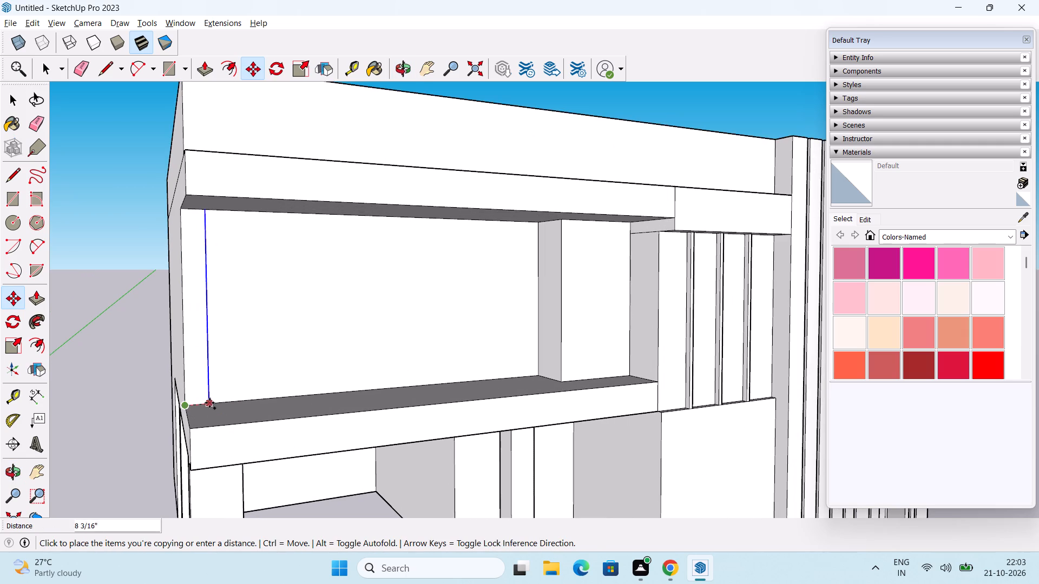
text(1'6")
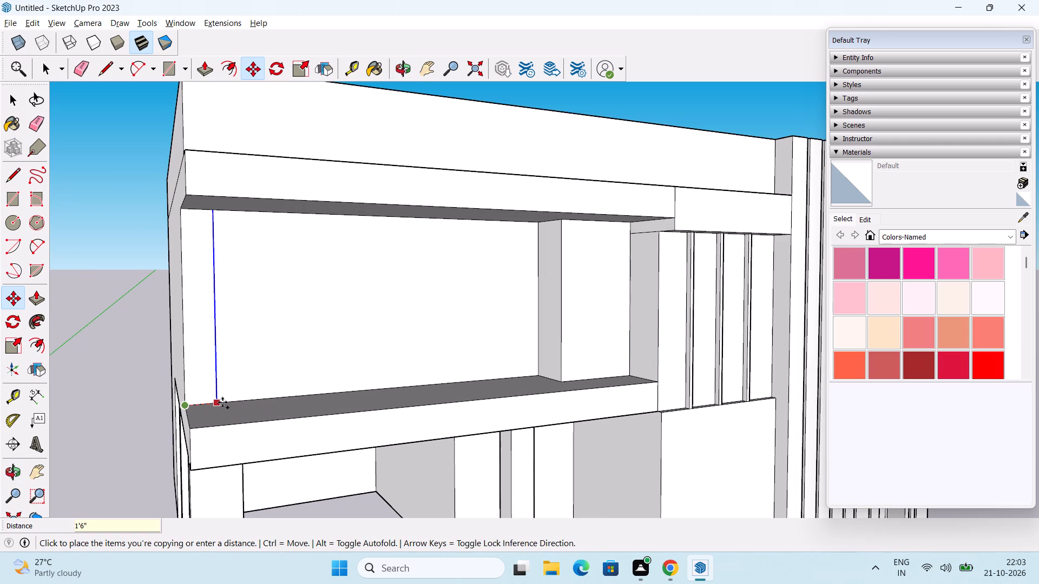
key(Return)
Pull the narrow strip at the panel's outer corner forward 4', flush with the lower strip, to form an upper corner pillar.
middle_drag(221, 405, 223, 370)
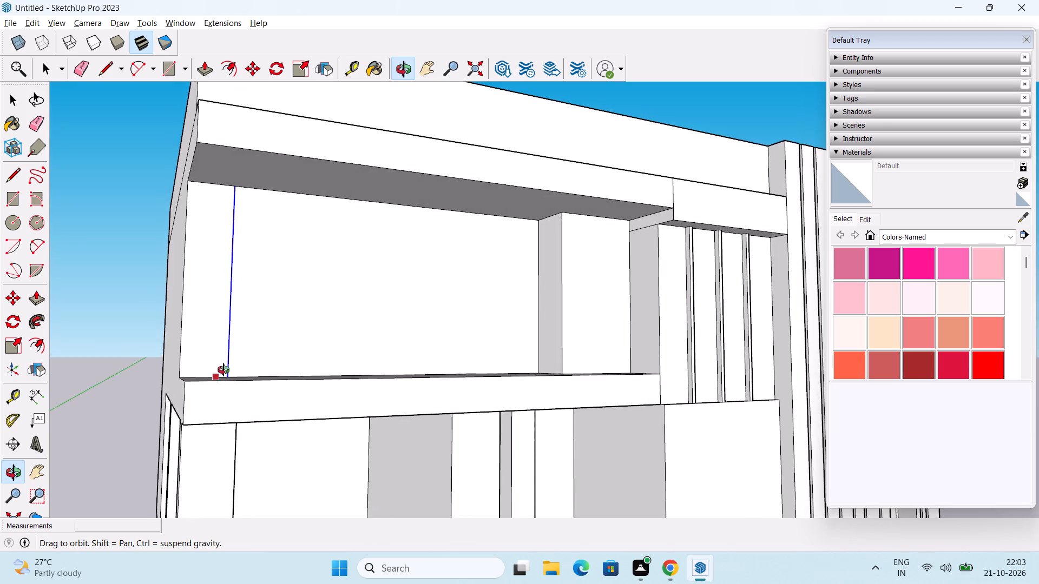
middle_drag(223, 370, 226, 349)
middle_drag(223, 379, 306, 404)
scroll(297, 377, up, 2)
key(space)
middle_drag(297, 373, 291, 403)
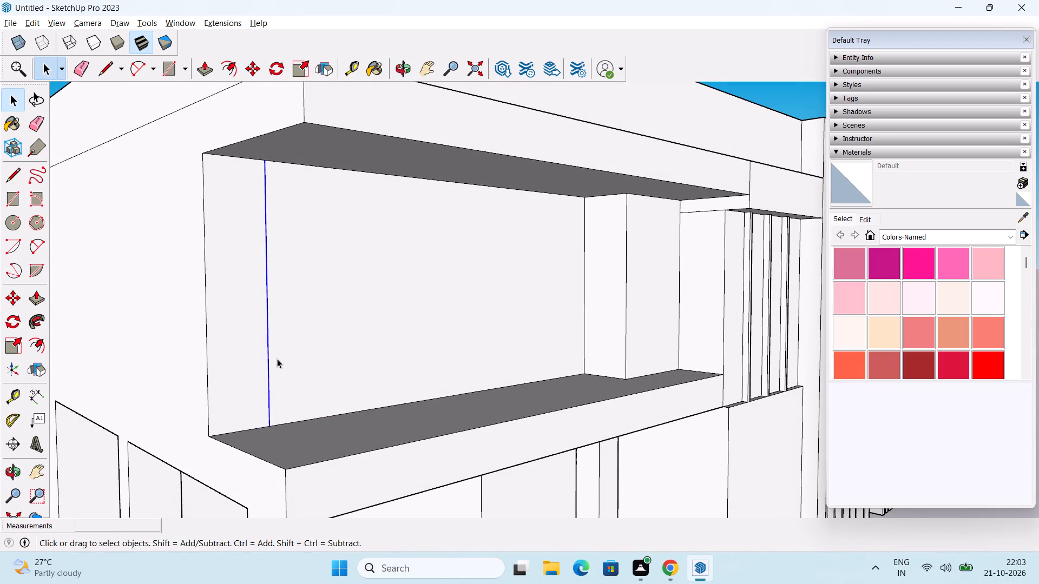
key(p)
click(237, 343)
middle_drag(330, 436, 270, 450)
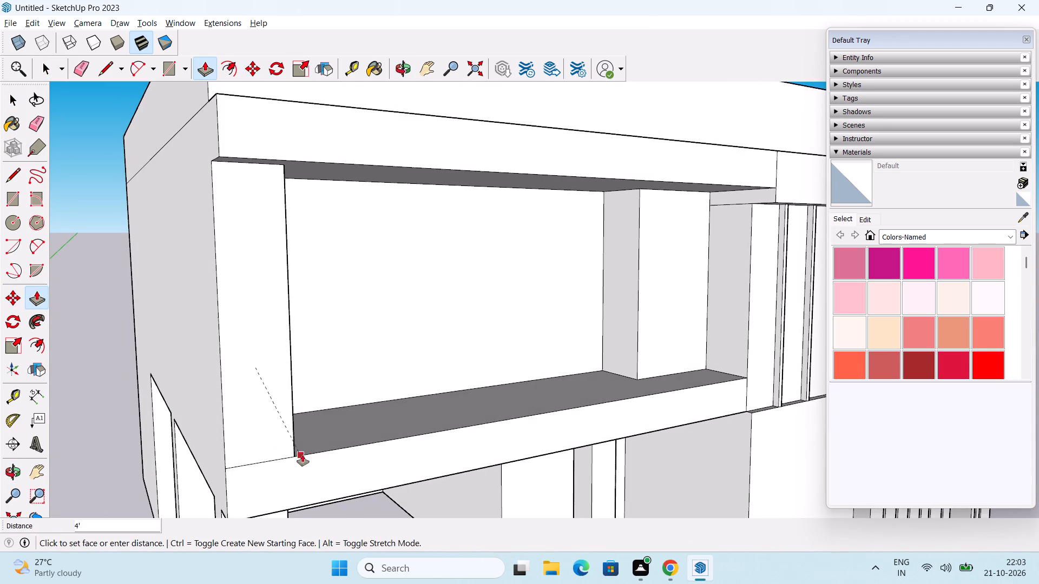
click(308, 456)
Push the long section of the projecting band above the balcony back 1', flush with the corner pillar.
scroll(322, 423, down, 2)
middle_drag(330, 410, 336, 384)
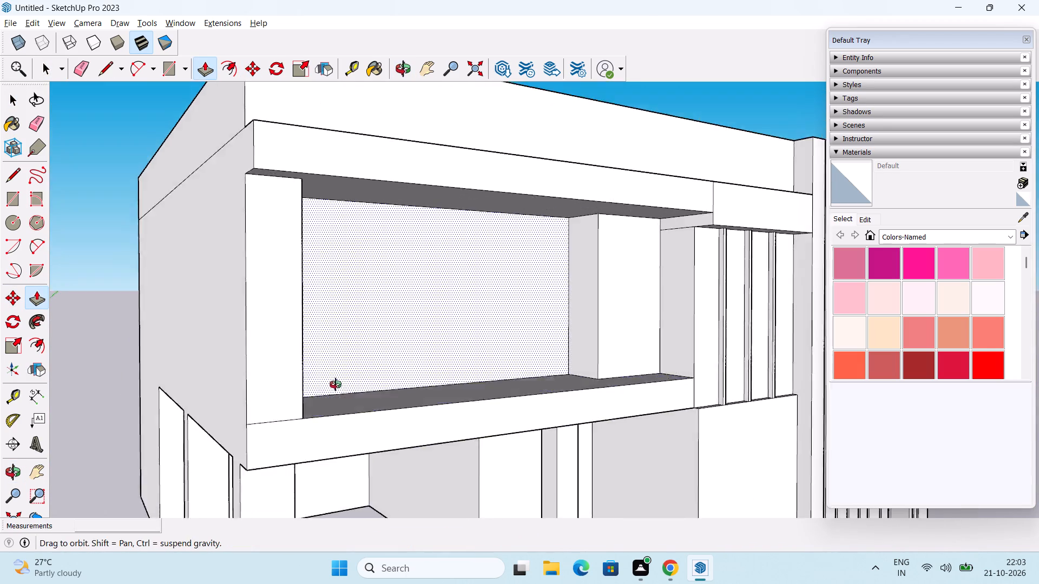
middle_drag(336, 384, 323, 426)
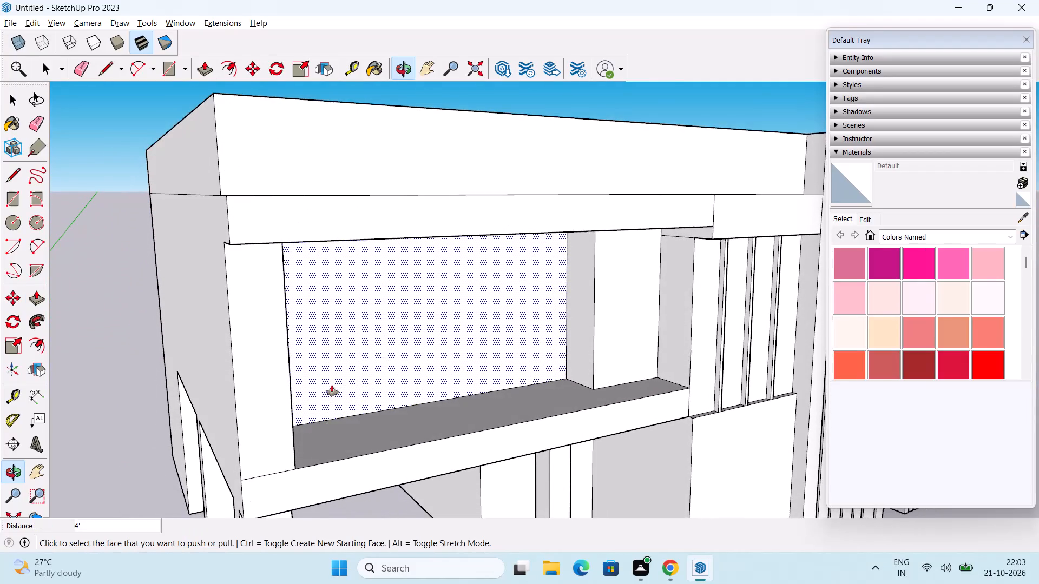
scroll(338, 367, down, 2)
middle_drag(339, 355, 352, 405)
middle_drag(297, 356, 400, 360)
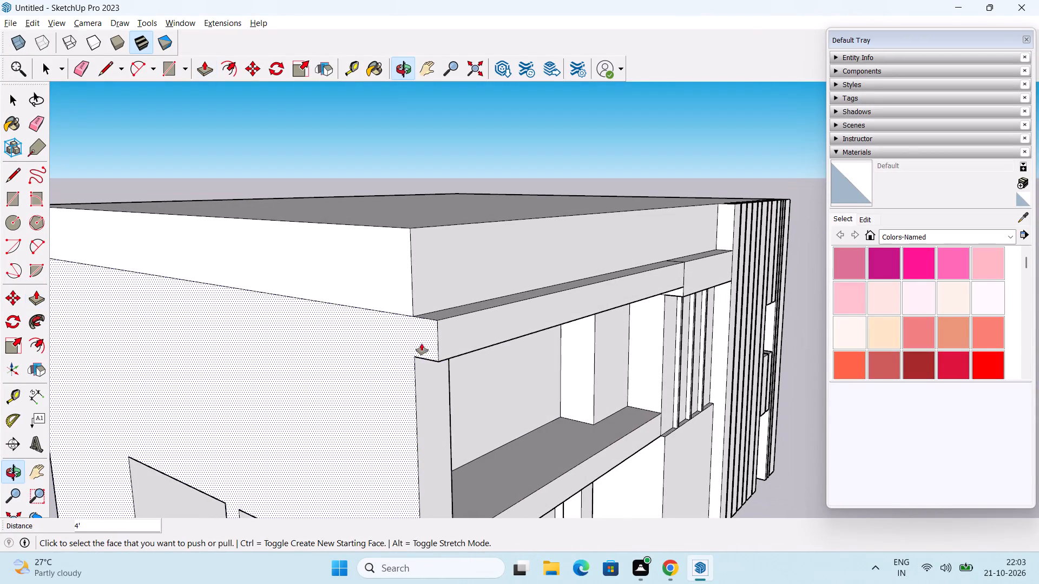
click(445, 333)
click(415, 369)
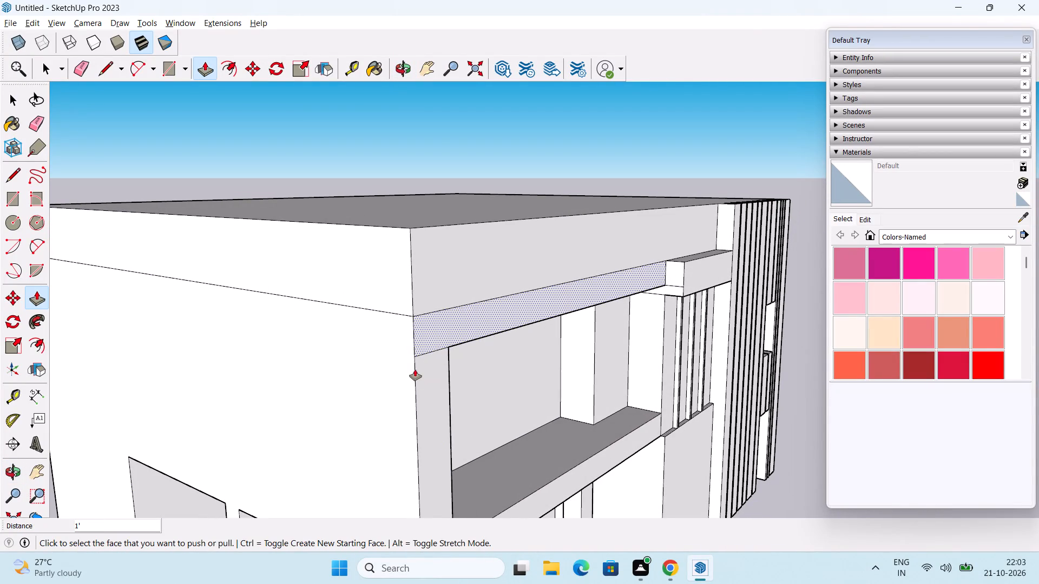
Examine the balcony recess, corner pillar, flush band and side openings from several angles.
scroll(415, 369, down, 2)
middle_drag(421, 376, 365, 361)
middle_drag(400, 386, 396, 403)
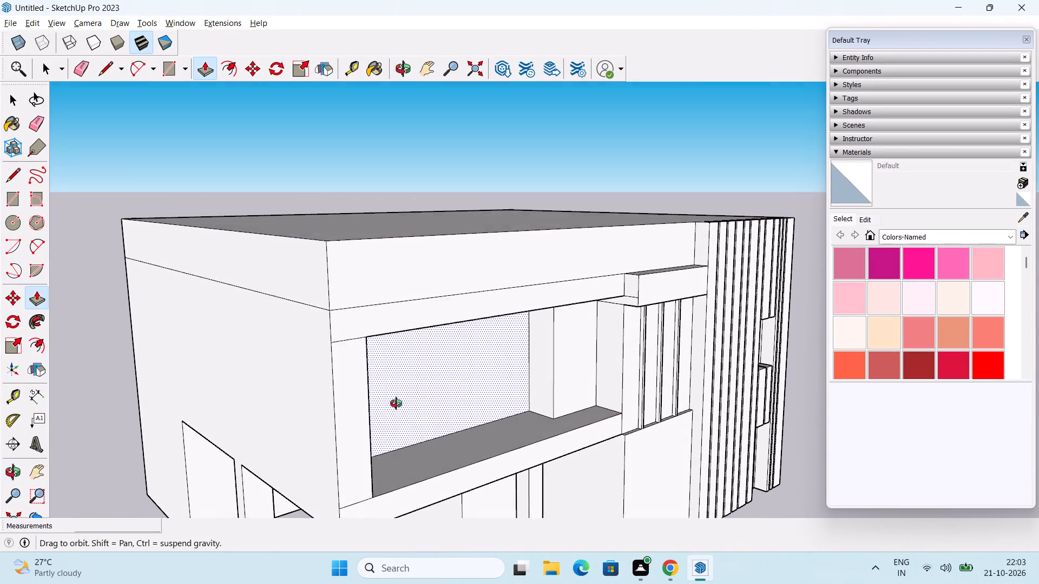
middle_drag(396, 403, 339, 366)
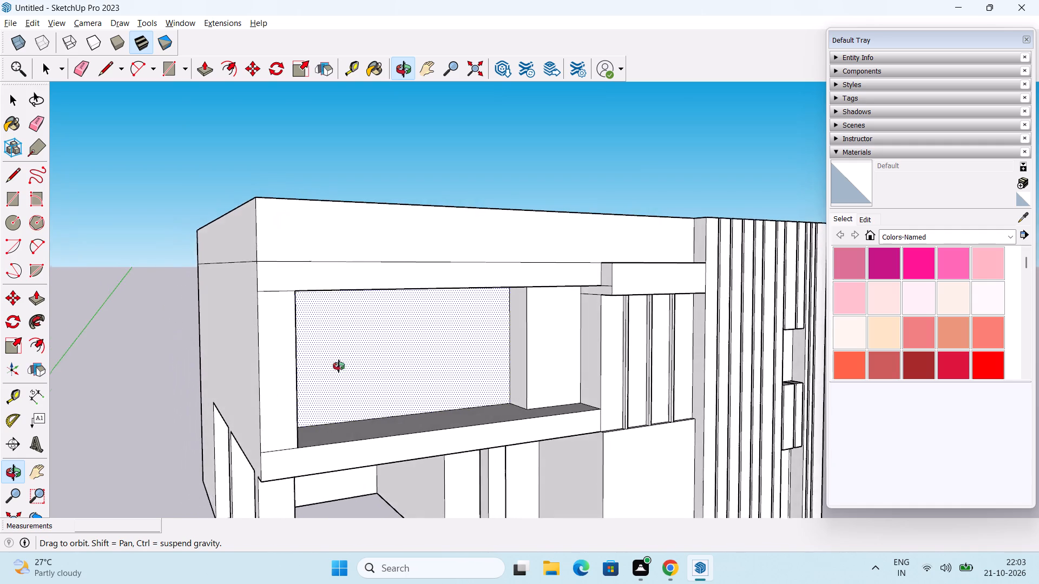
middle_drag(339, 366, 319, 420)
scroll(314, 404, down, 1)
middle_drag(314, 399, 320, 371)
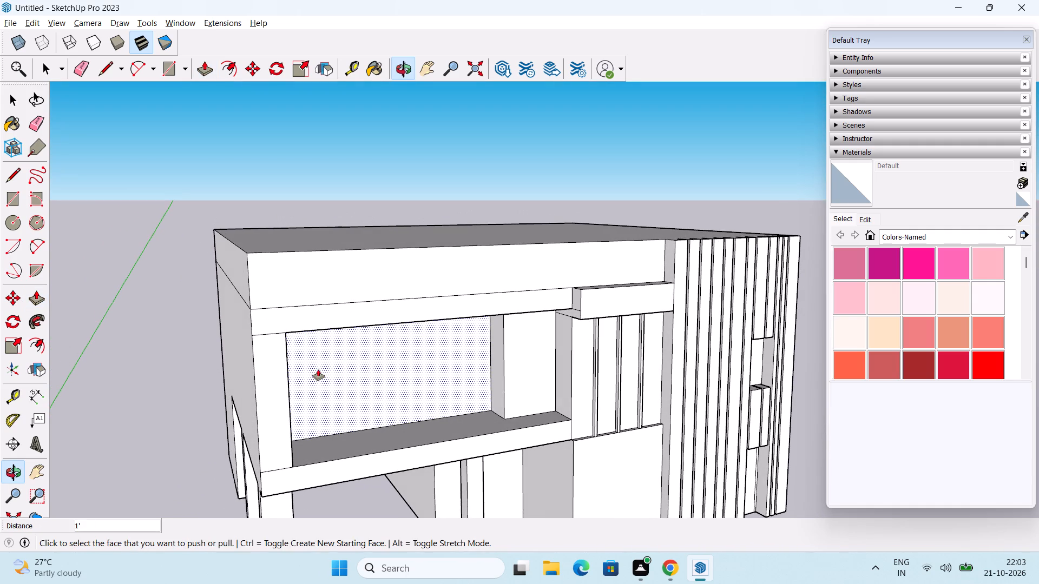
middle_drag(317, 367, 318, 362)
middle_drag(364, 380, 413, 341)
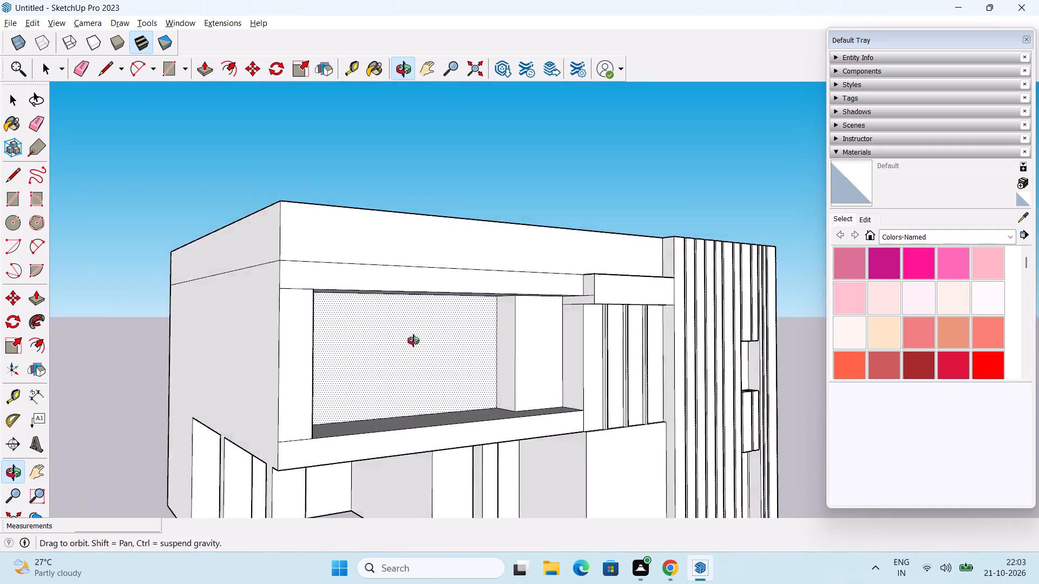
middle_drag(413, 341, 413, 356)
key(space)
middle_drag(369, 419, 386, 390)
middle_drag(365, 407, 420, 394)
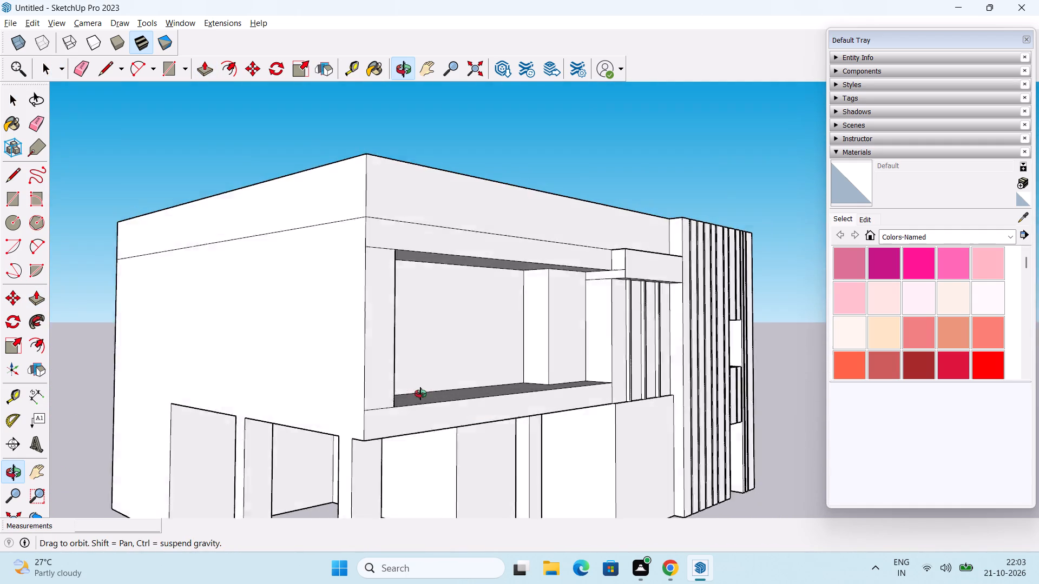
middle_drag(420, 394, 426, 397)
shift+middle_drag(373, 421, 400, 390)
middle_drag(401, 344, 412, 359)
middle_drag(300, 427, 309, 389)
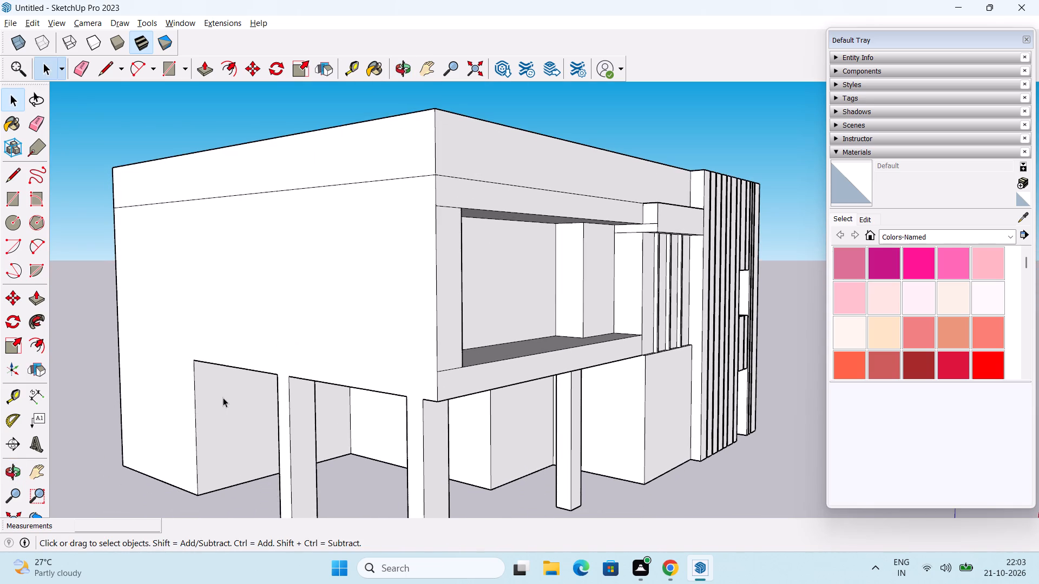
Draw a line about 20' long along the side openings' top edge, from the rear opening's top corner to the building's front corner.
key(l)
click(195, 363)
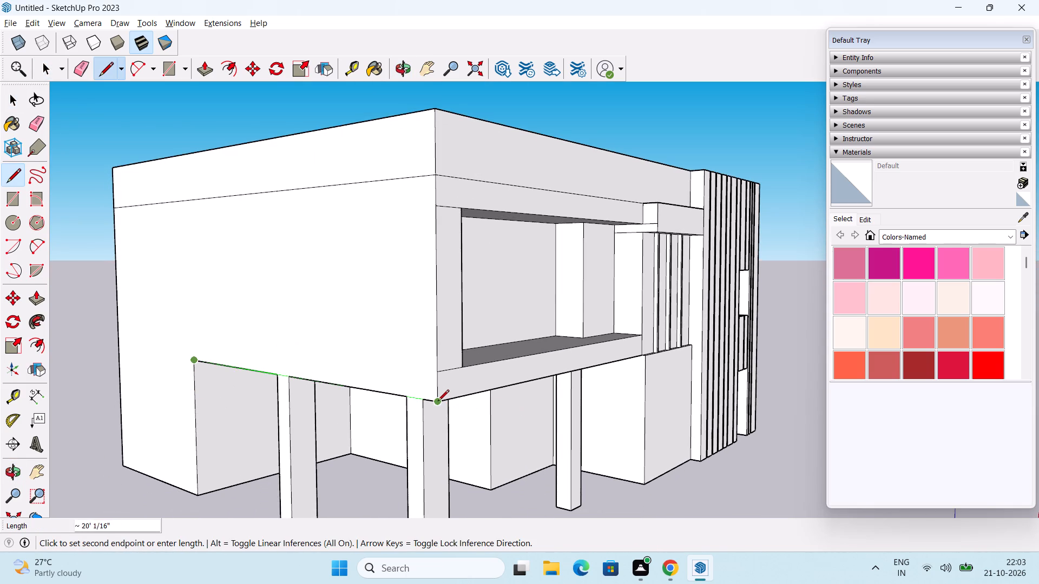
click(437, 402)
middle_click(437, 407)
key(space)
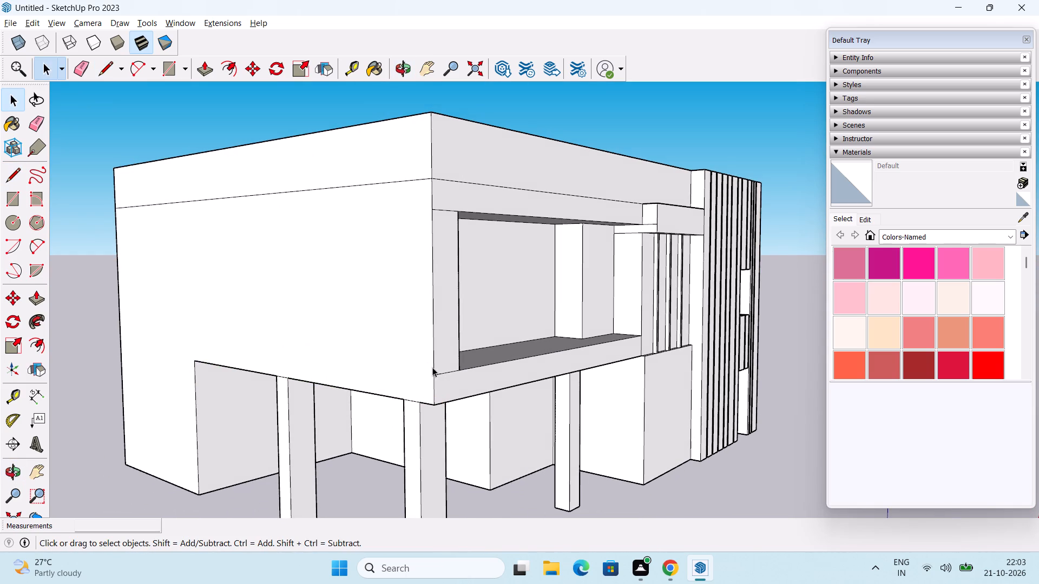
Copy the short vertical edge at the balcony slab's outer corner 1'6" back along the building's side face.
click(434, 370)
scroll(434, 374, up, 4)
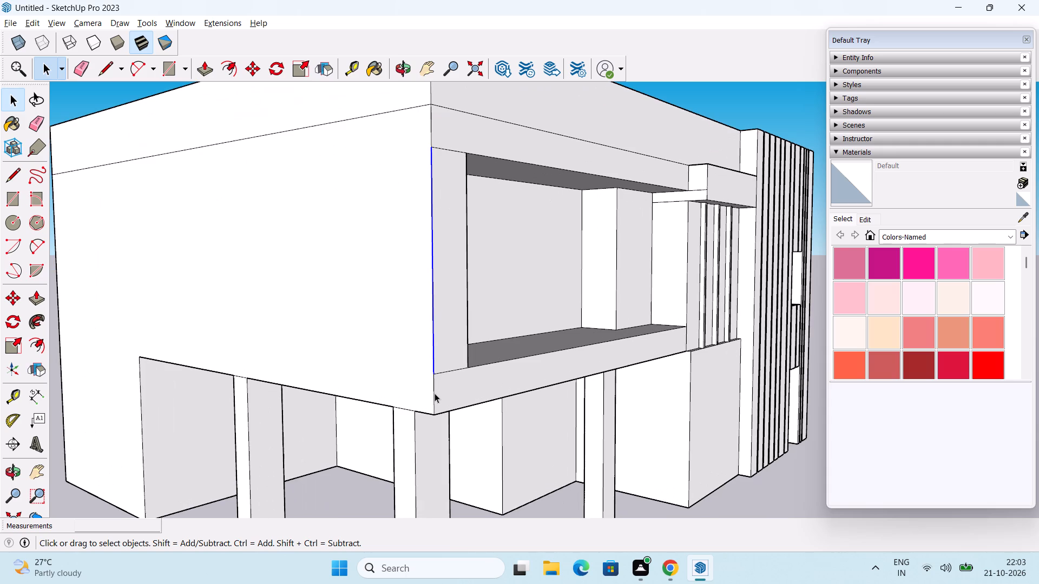
click(433, 397)
key(m)
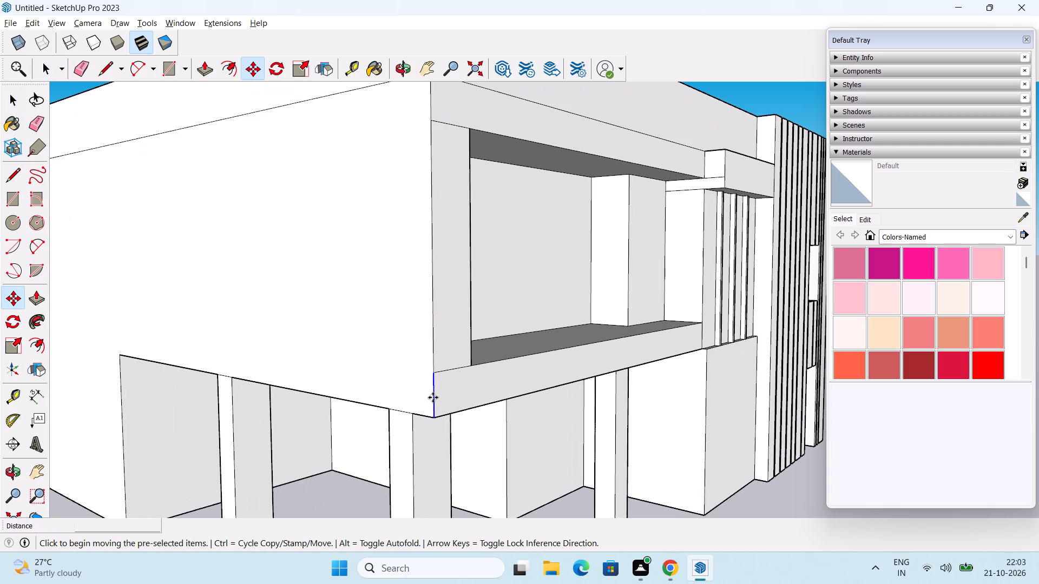
click(432, 417)
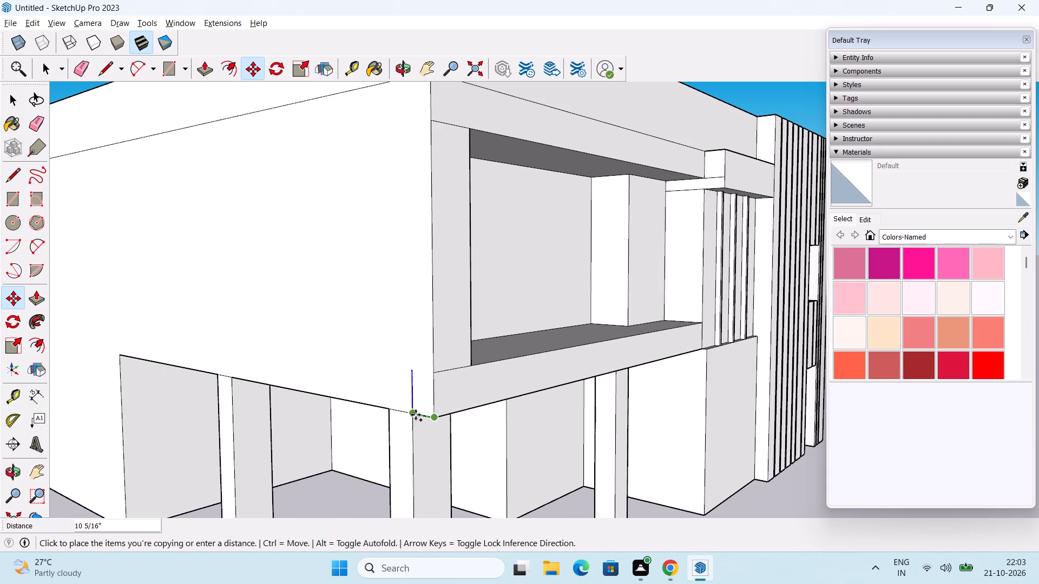
text(1'6")
key(Return)
key(space)
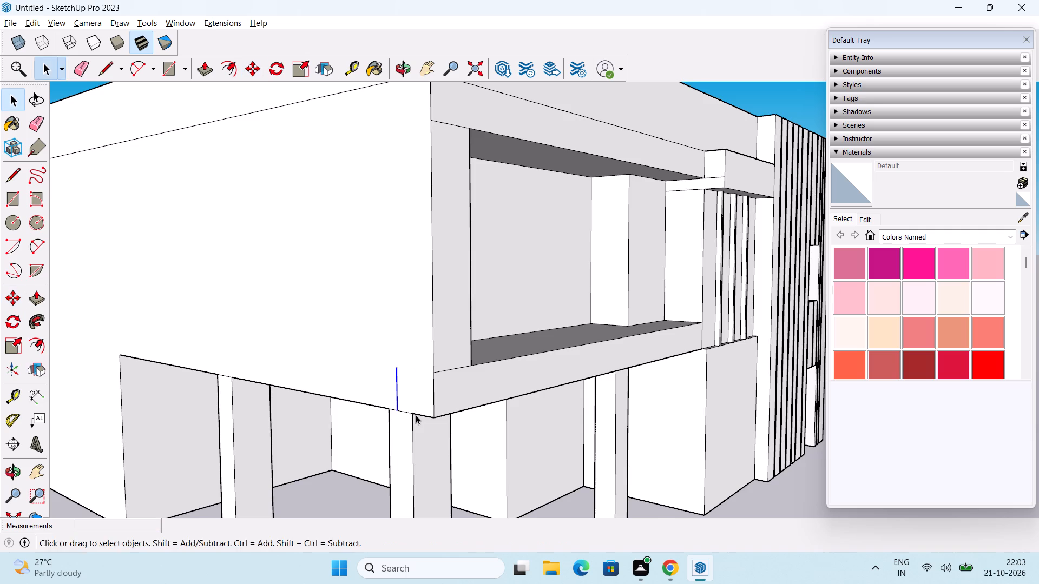
Draw a vertical line about 8' long on the side face, from the copied edge's top up to the upper band line.
middle_drag(417, 416, 402, 445)
key(l)
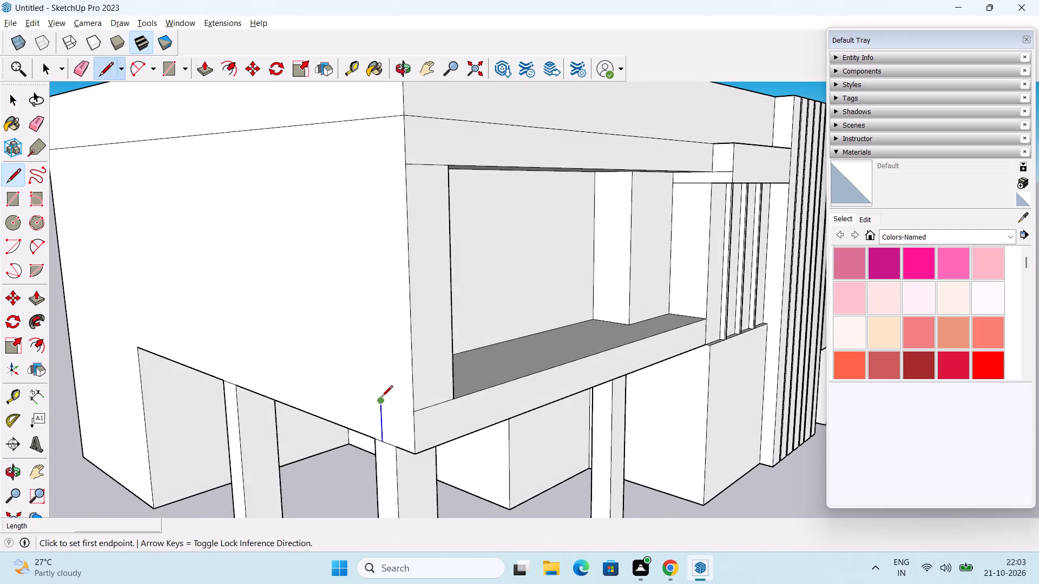
click(382, 397)
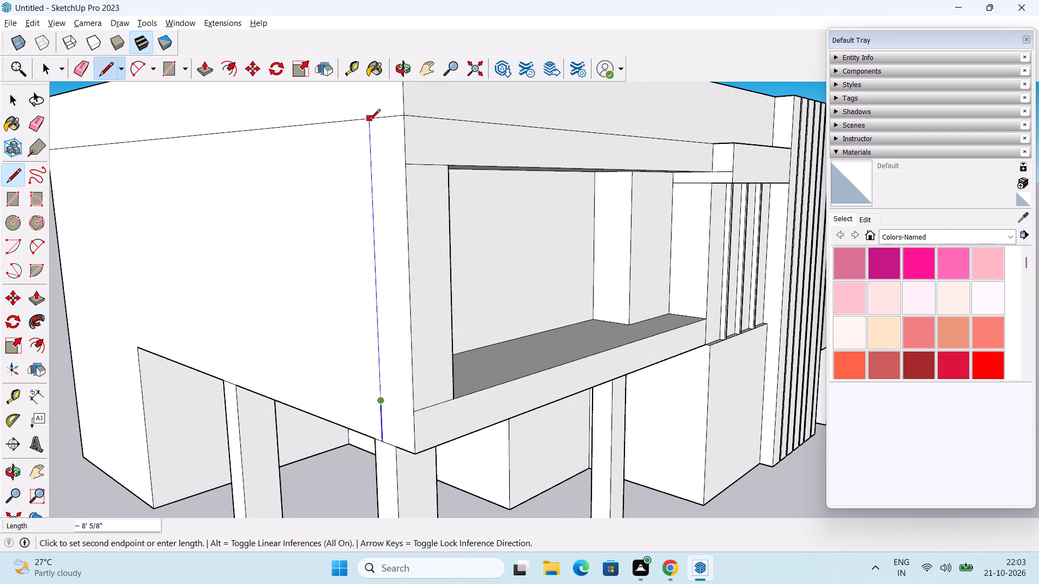
click(369, 121)
middle_drag(420, 237, 386, 208)
key(space)
Examine the balcony recess, corner pillar and front facade from several angles.
middle_drag(435, 262, 331, 257)
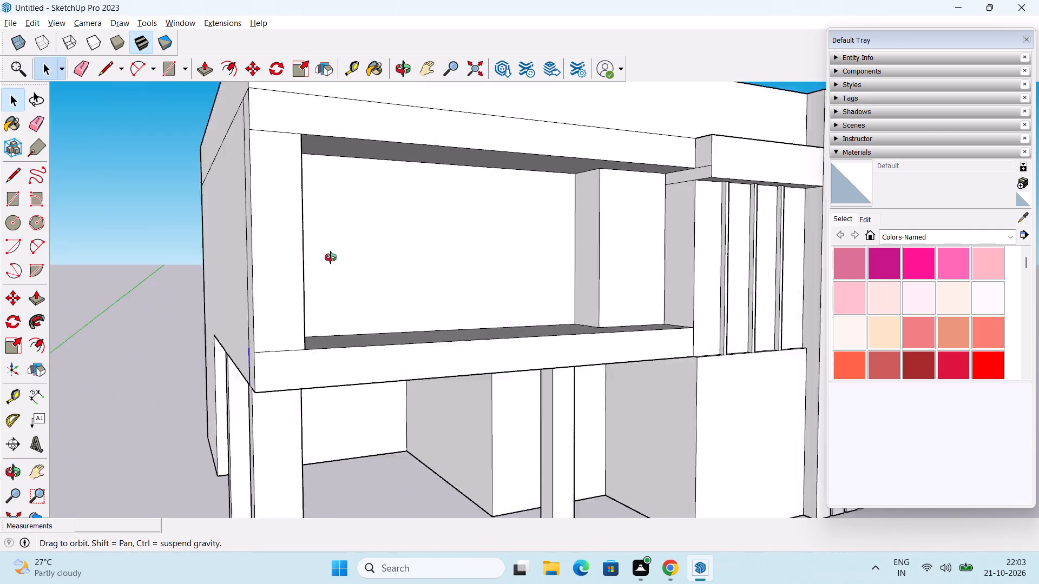
middle_drag(331, 257, 234, 275)
scroll(234, 277, up, 1)
middle_drag(243, 285, 211, 283)
middle_drag(244, 290, 245, 300)
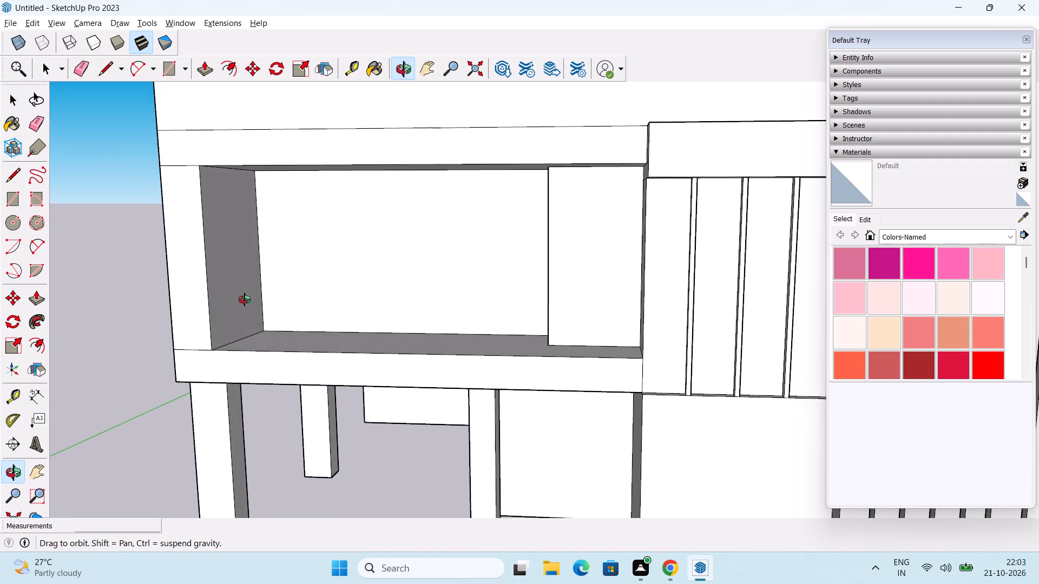
middle_drag(245, 300, 245, 311)
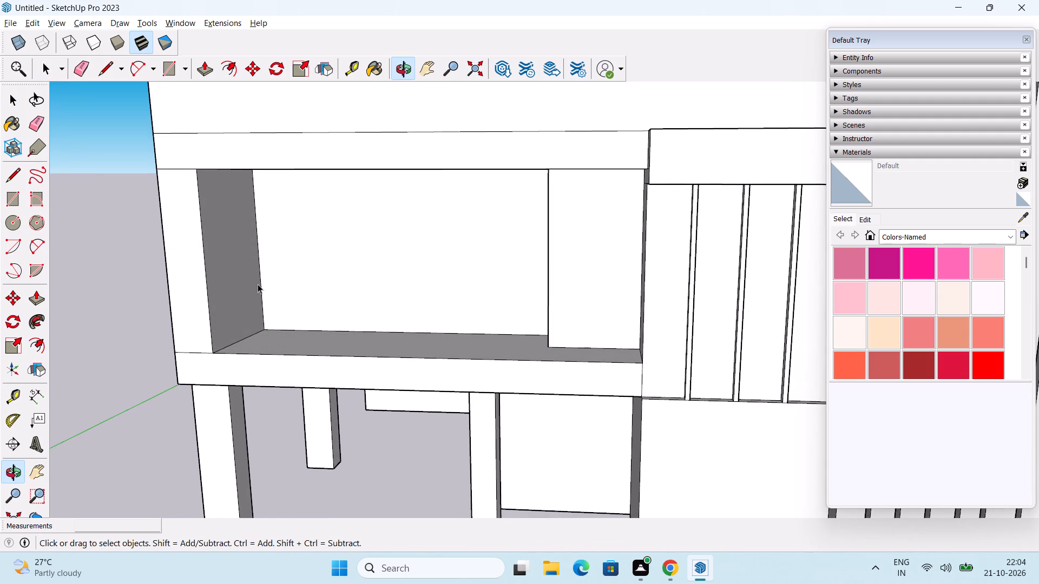
scroll(258, 284, down, 1)
middle_drag(245, 315, 264, 294)
middle_drag(255, 315, 303, 268)
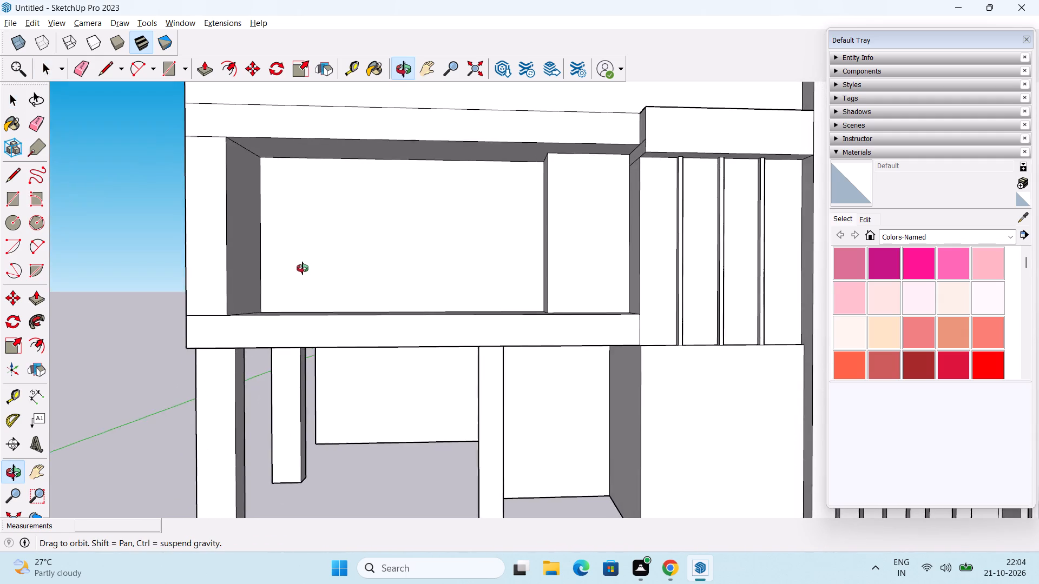
middle_drag(303, 268, 314, 322)
scroll(317, 322, down, 1)
middle_drag(317, 318, 329, 333)
scroll(333, 327, down, 1)
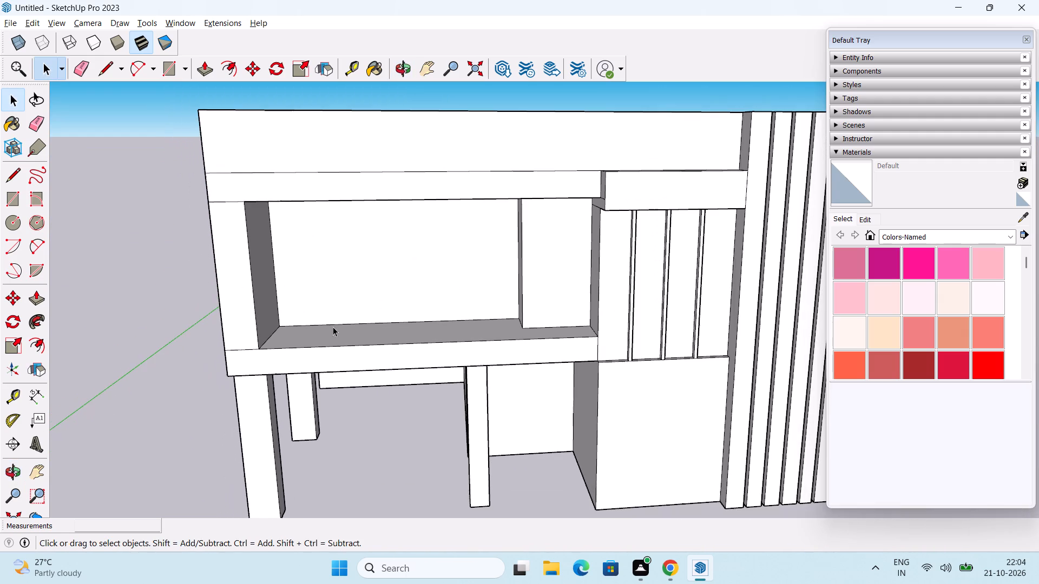
middle_drag(339, 330, 325, 327)
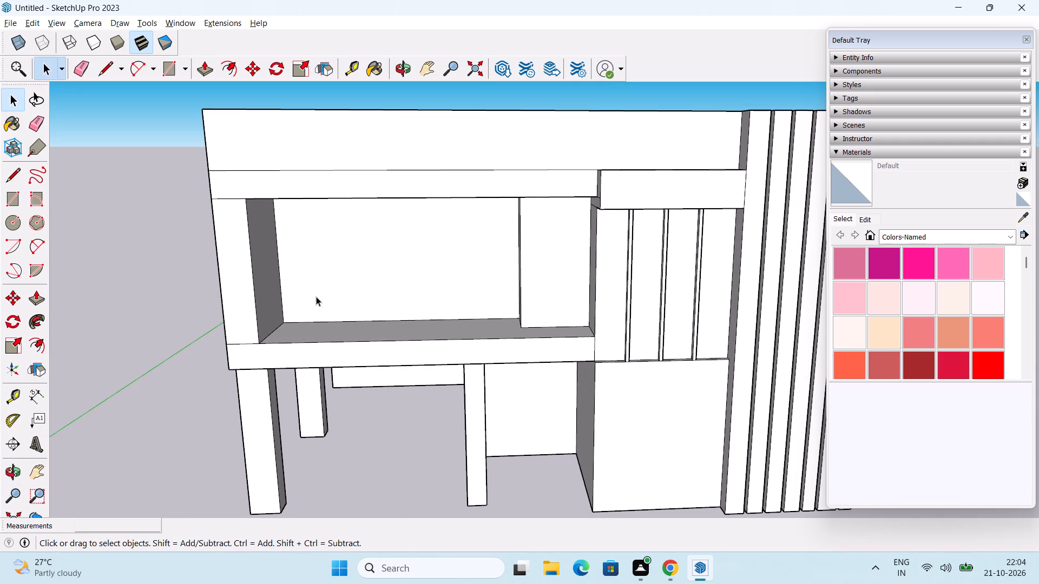
scroll(324, 286, down, 6)
middle_drag(326, 284, 321, 316)
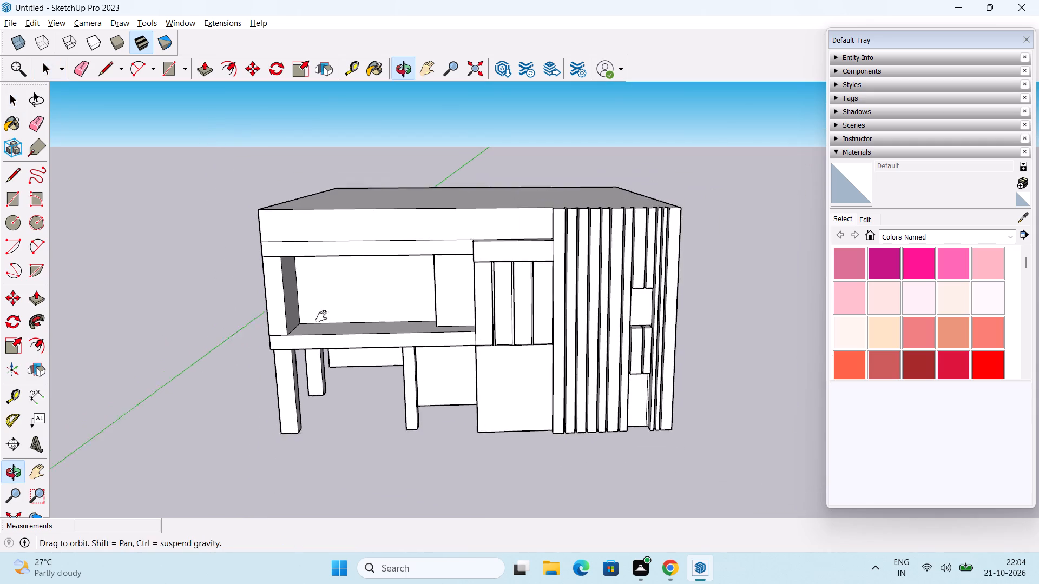
middle_drag(321, 316, 320, 323)
Copy the corner pillar's inner front vertical edge backward onto the recess's side wall to mark the pillar's depth.
middle_drag(329, 323, 350, 260)
scroll(233, 268, up, 3)
middle_drag(287, 306, 282, 284)
scroll(339, 316, up, 2)
click(275, 332)
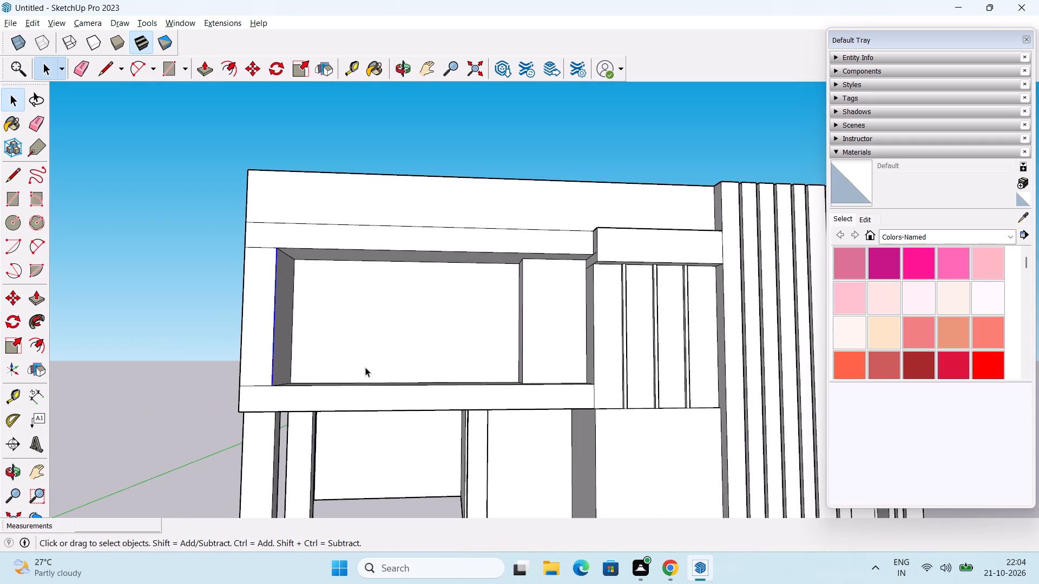
middle_drag(365, 367, 225, 370)
scroll(286, 374, up, 4)
middle_drag(286, 374, 293, 438)
key(m)
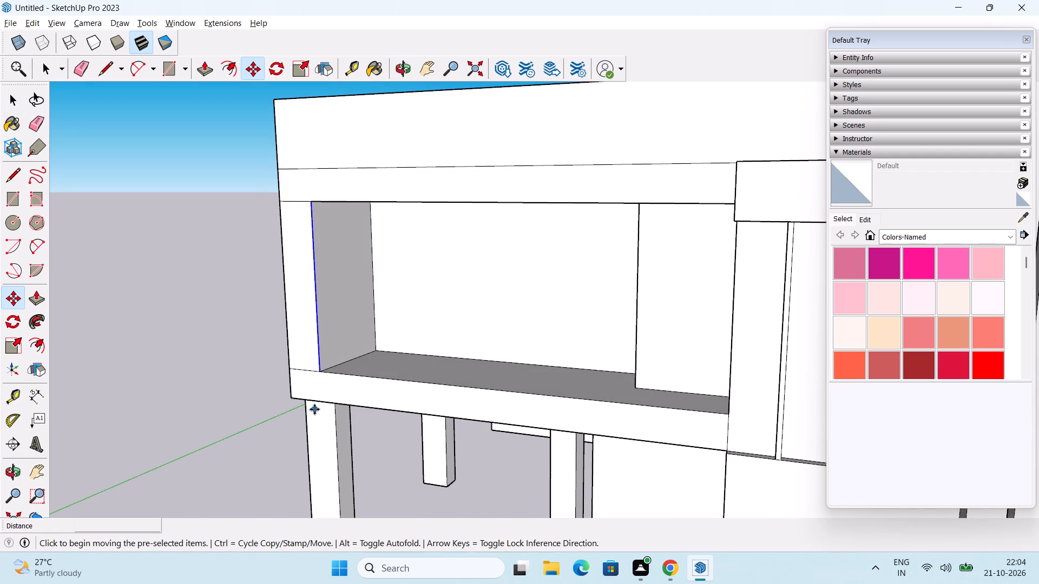
ctrl+scroll(363, 410, up, 3)
click(293, 344)
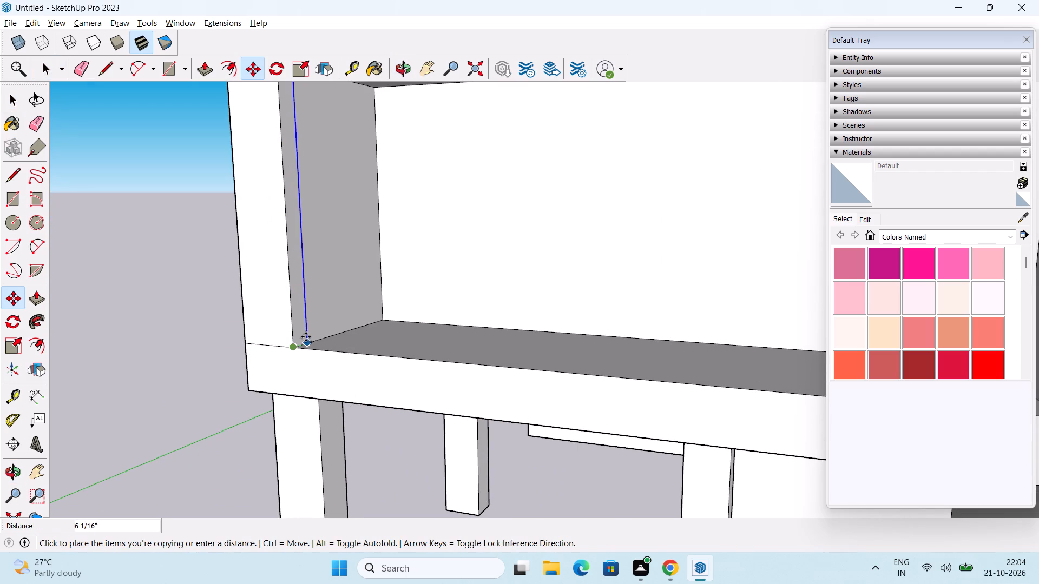
click(327, 329)
scroll(327, 329, down, 3)
middle_drag(327, 334, 366, 359)
key(space)
Push the balcony recess's back wall back 16', in line with the lower side opening's rear edge.
scroll(366, 359, down, 2)
middle_drag(376, 357, 532, 357)
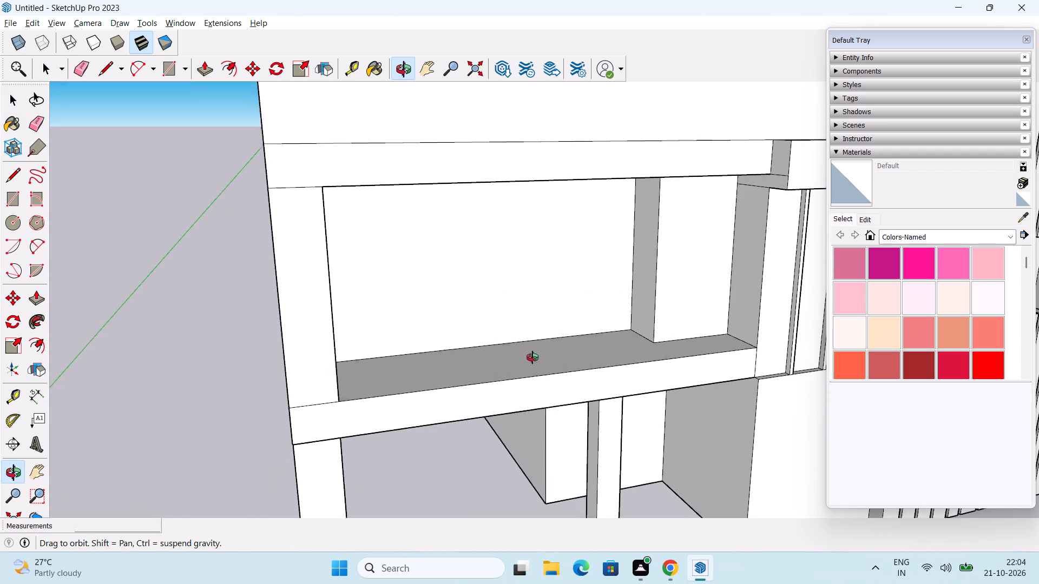
middle_drag(532, 357, 531, 361)
key(p)
click(521, 293)
middle_drag(465, 276, 600, 317)
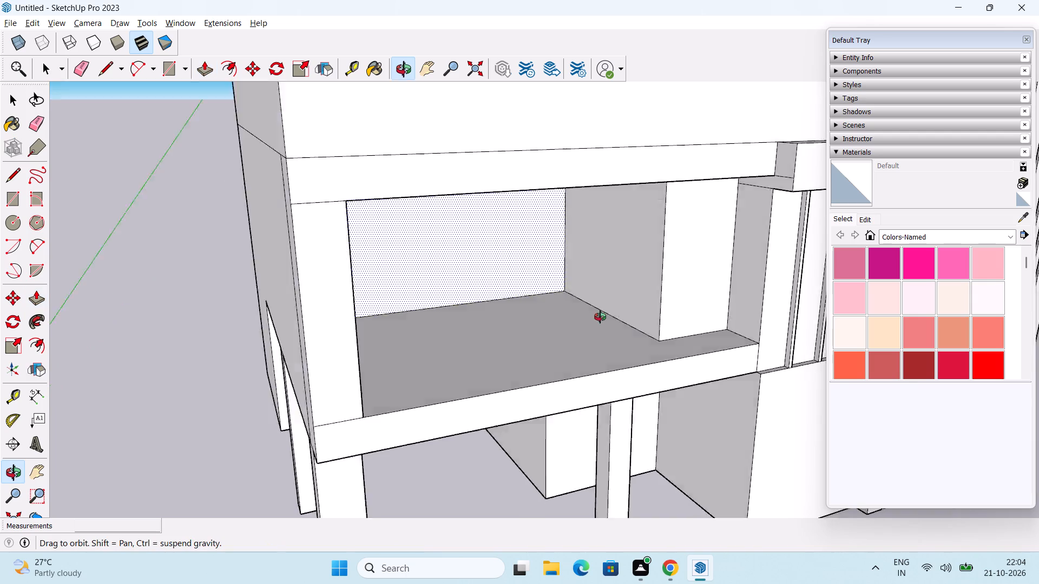
middle_drag(600, 317, 616, 342)
middle_drag(616, 342, 650, 329)
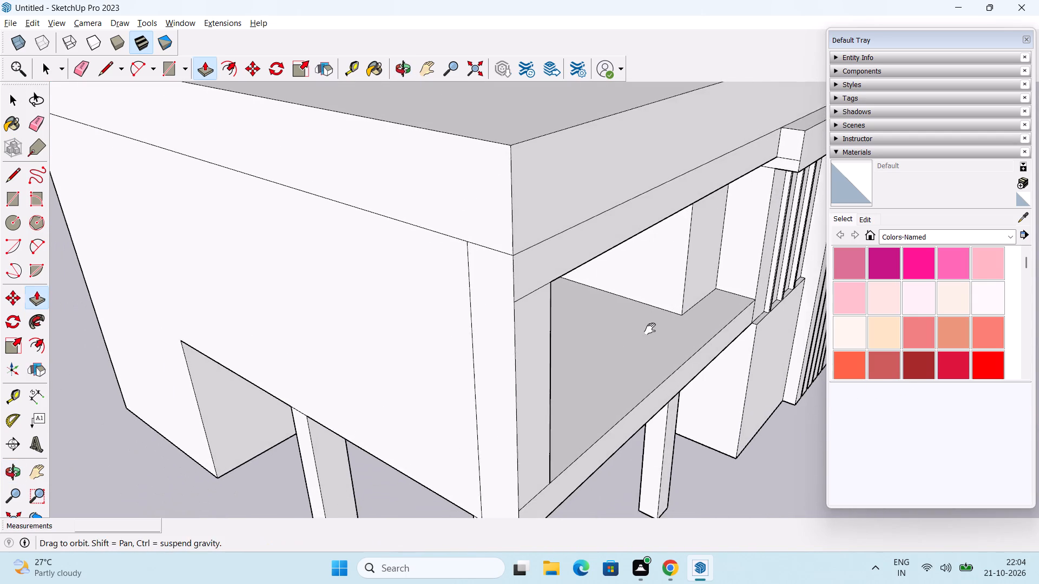
middle_drag(650, 329, 702, 324)
click(252, 346)
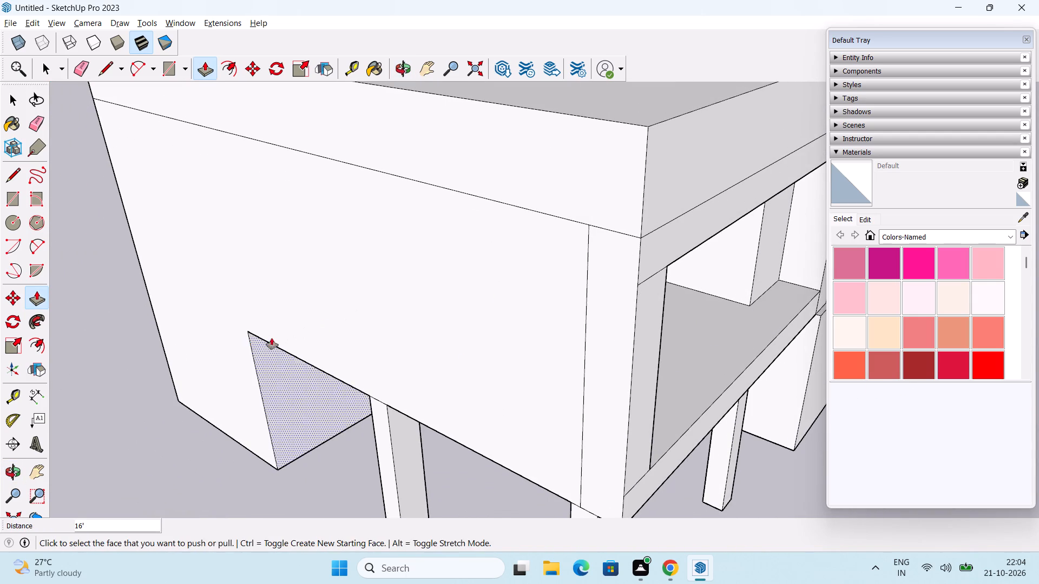
Push the recess's inner side wall behind the corner pillar out 1'6" to the outer face, opening the balcony's side.
middle_drag(554, 373, 180, 317)
middle_drag(394, 310, 386, 298)
click(415, 254)
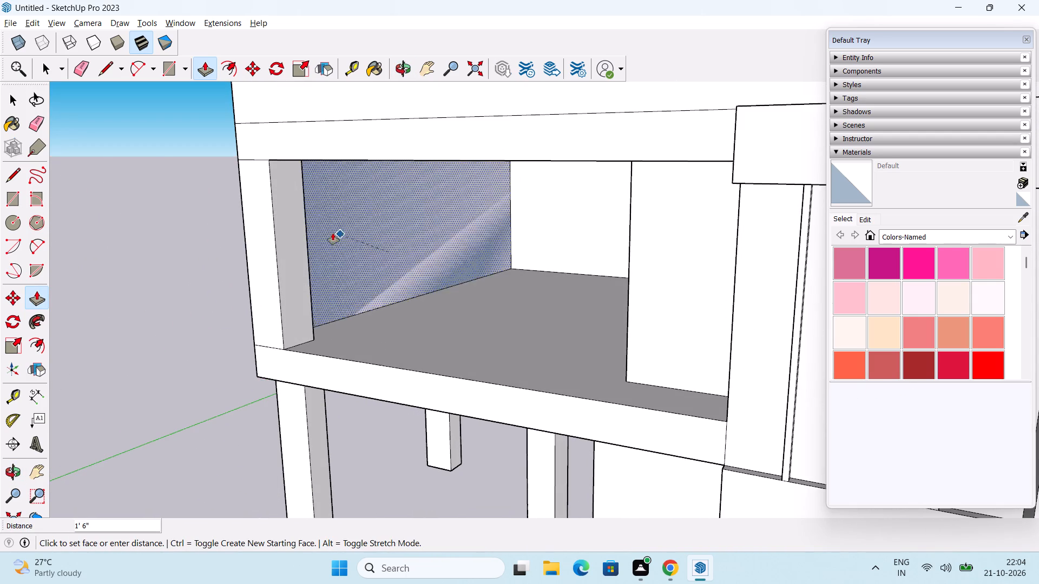
click(241, 229)
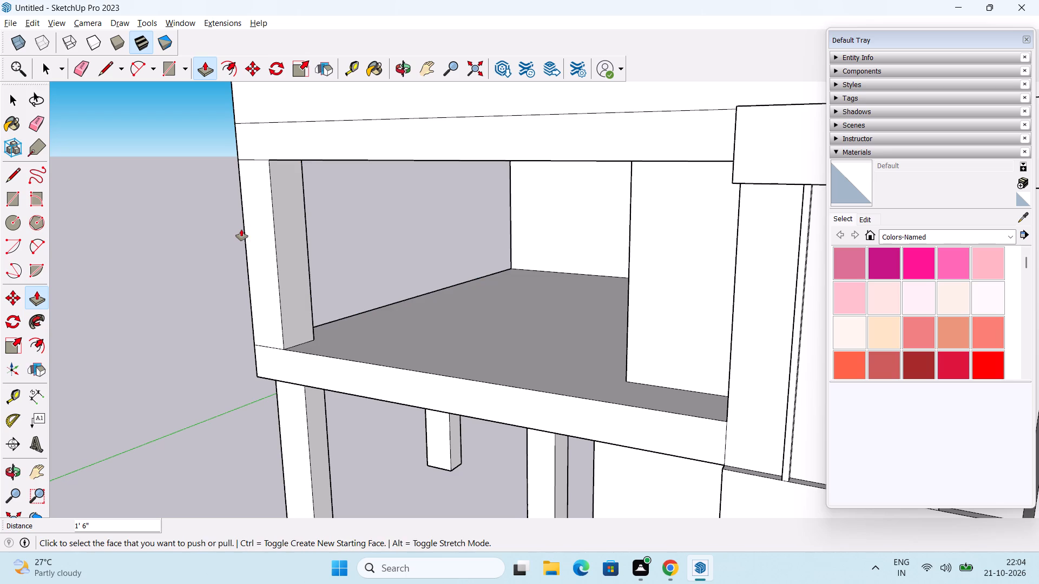
Copy the bottom face of the middle lower side pillar up about 9'4" onto the balcony floor's outer side edge.
middle_drag(241, 229, 537, 290)
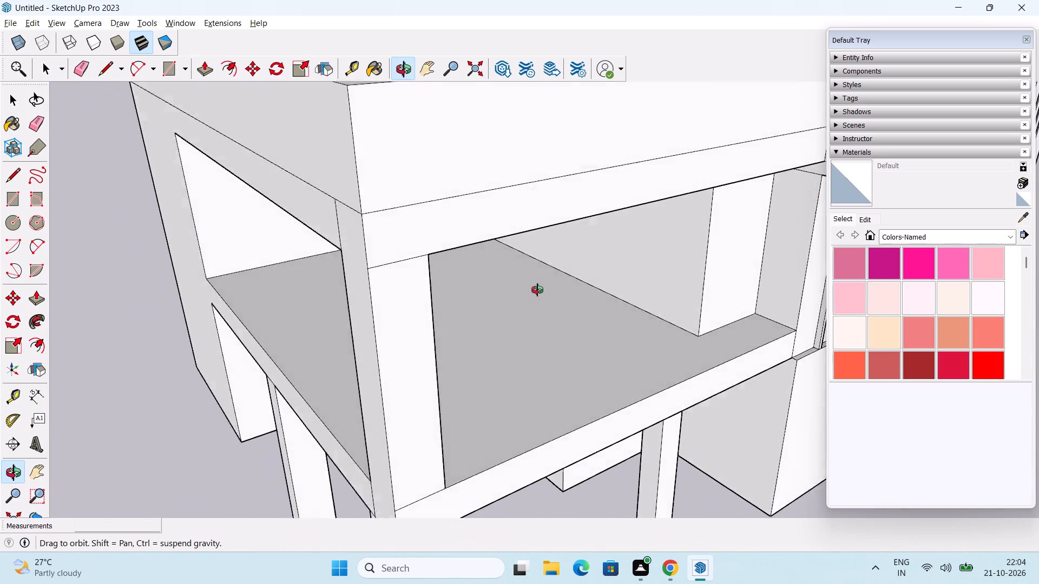
middle_drag(537, 290, 648, 242)
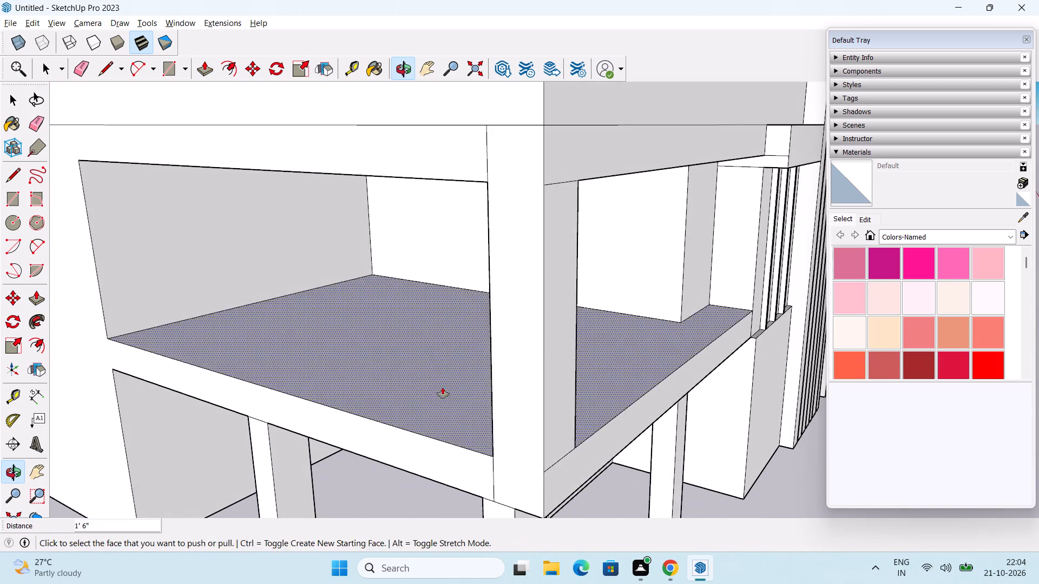
middle_drag(436, 400, 562, 361)
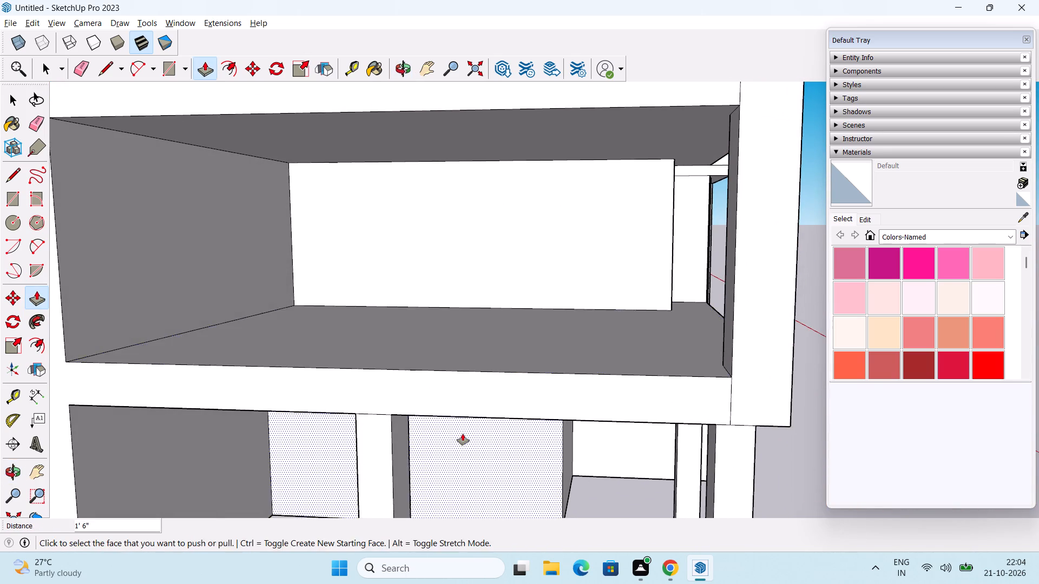
middle_drag(462, 434, 451, 402)
scroll(448, 394, down, 1)
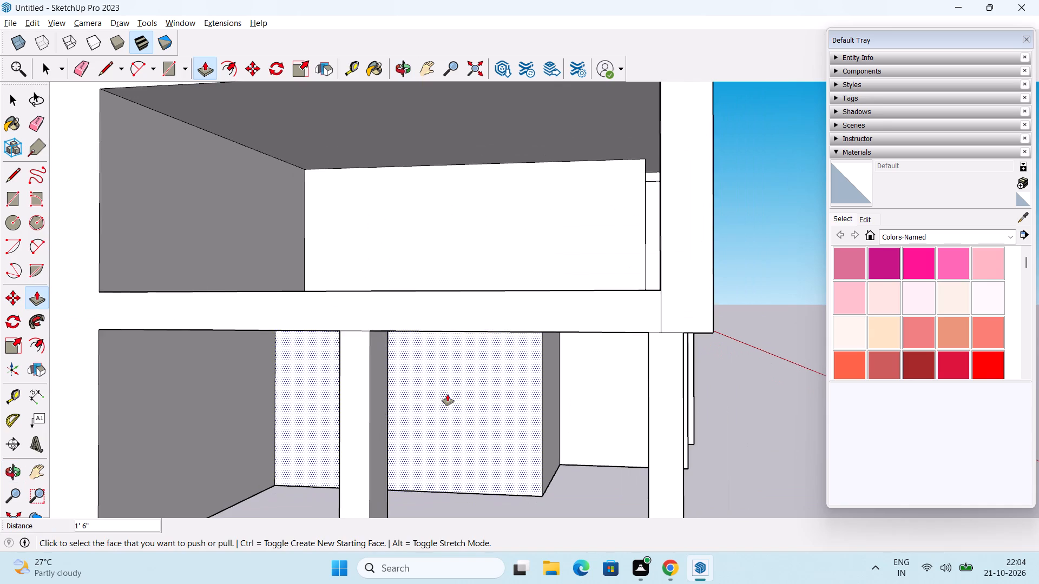
middle_drag(444, 393, 470, 318)
middle_drag(439, 302, 416, 366)
middle_drag(390, 340, 379, 371)
middle_drag(371, 373, 448, 157)
middle_drag(345, 335, 371, 284)
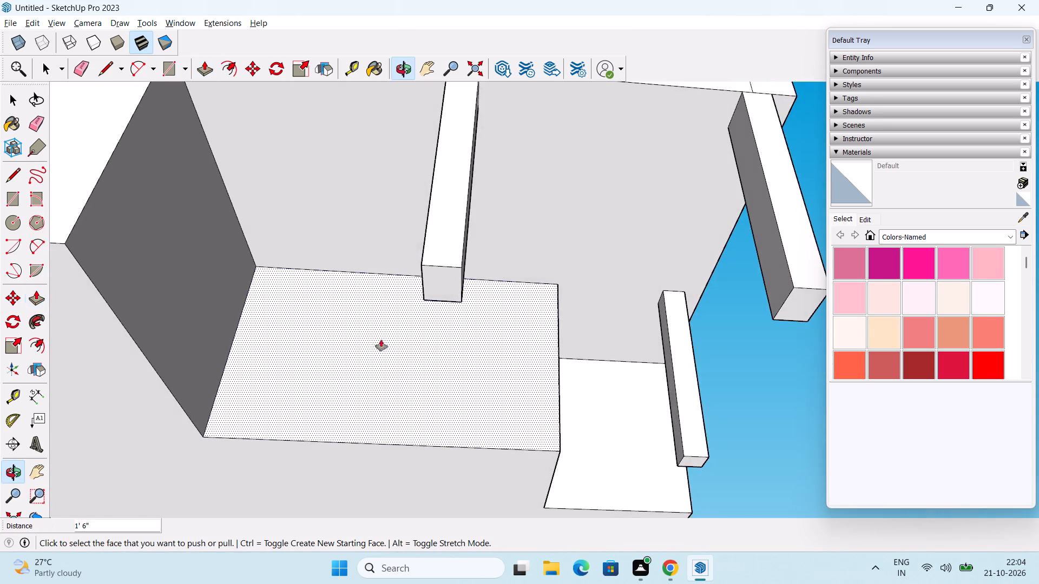
scroll(387, 345, up, 2)
key(space)
drag(429, 218, 503, 304)
middle_drag(502, 304, 491, 329)
key(m)
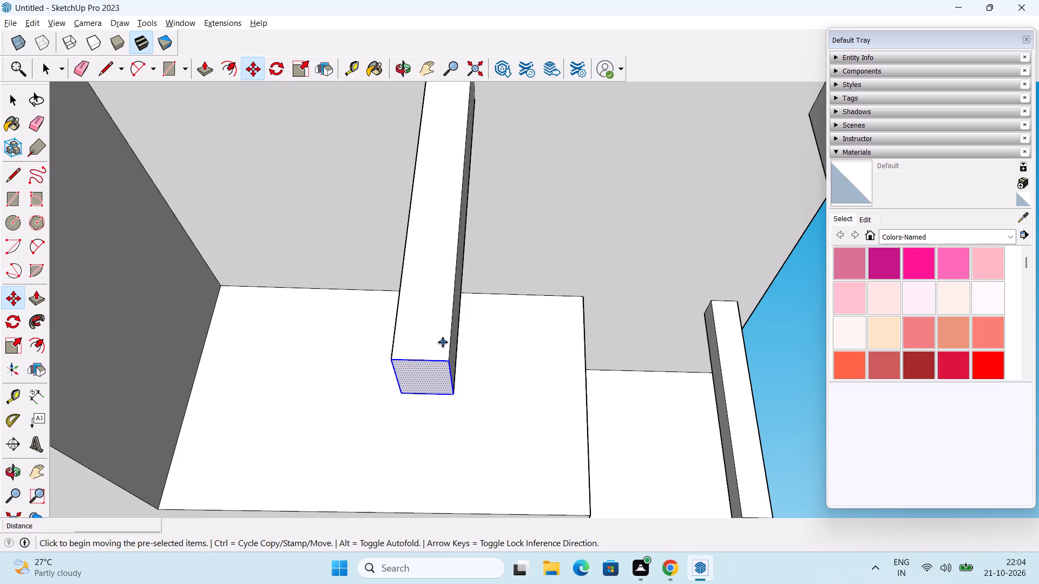
click(449, 364)
scroll(469, 238, down, 3)
middle_drag(472, 143, 416, 264)
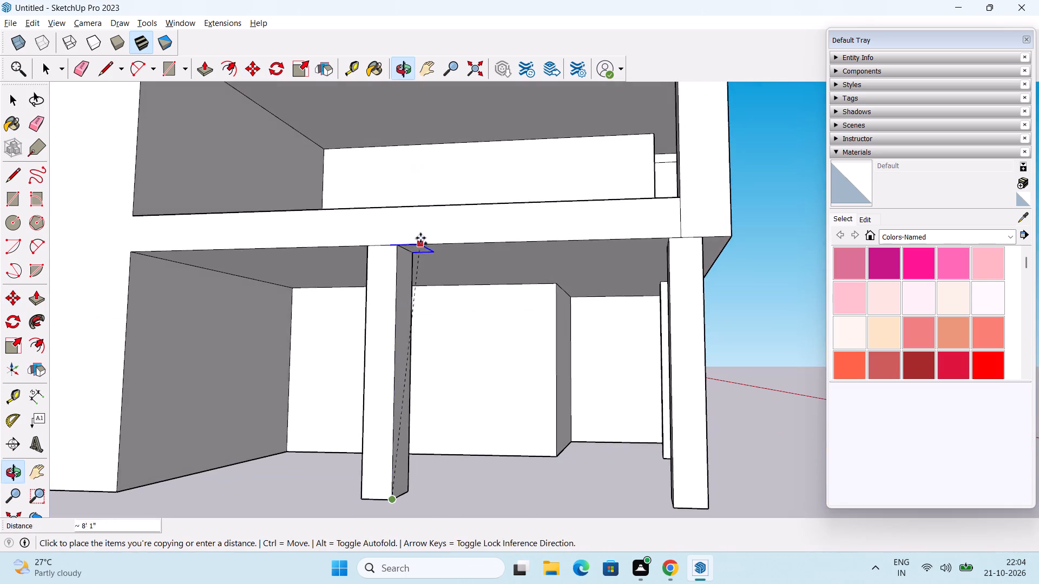
middle_drag(421, 237, 391, 306)
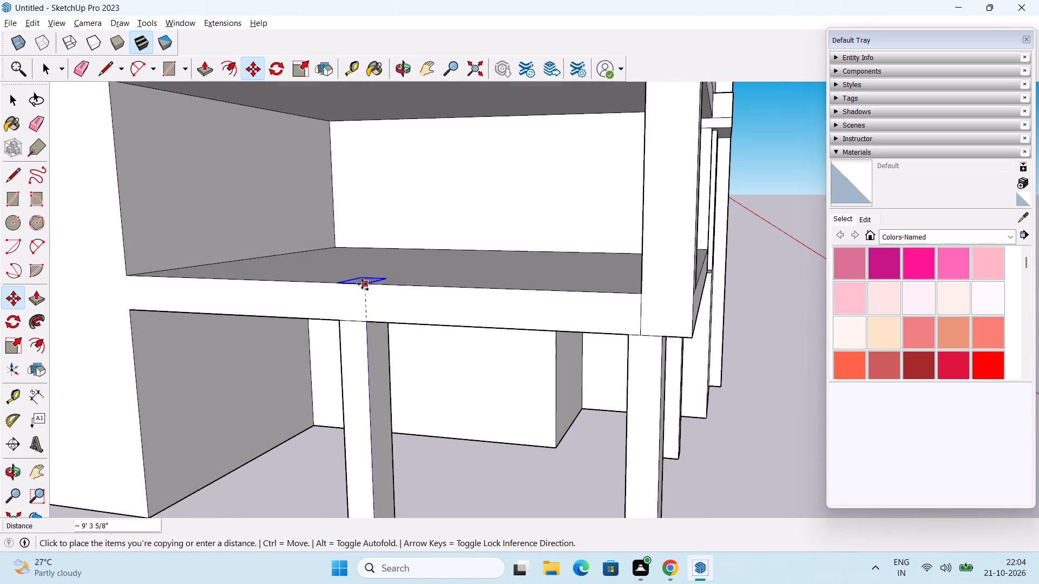
click(365, 287)
scroll(366, 282, down, 3)
middle_drag(366, 282, 366, 334)
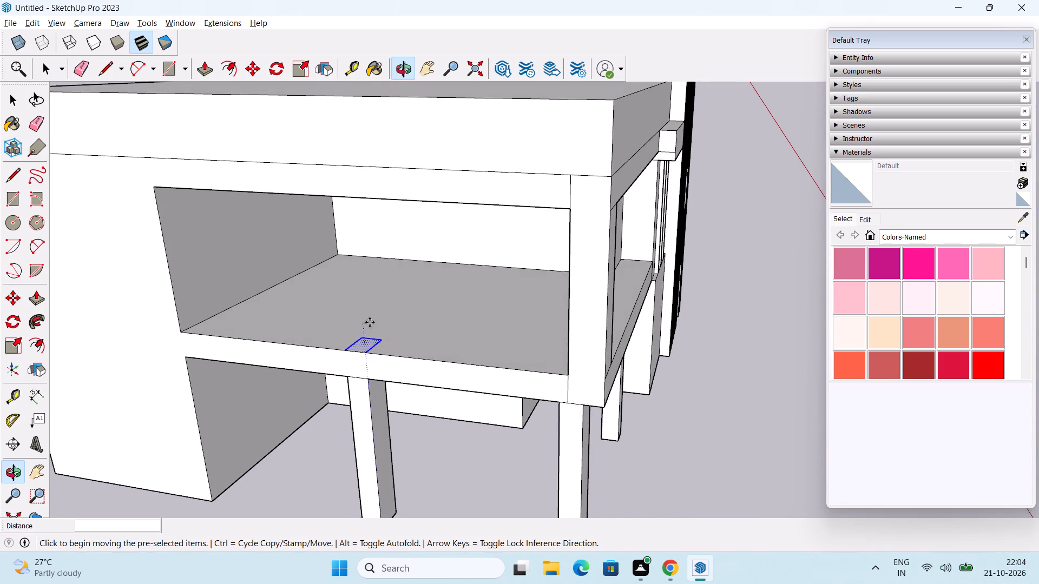
key(space)
Extrude the pillar footprint on the balcony floor's outer side edge up to the balcony ceiling.
middle_drag(389, 348, 386, 360)
key(p)
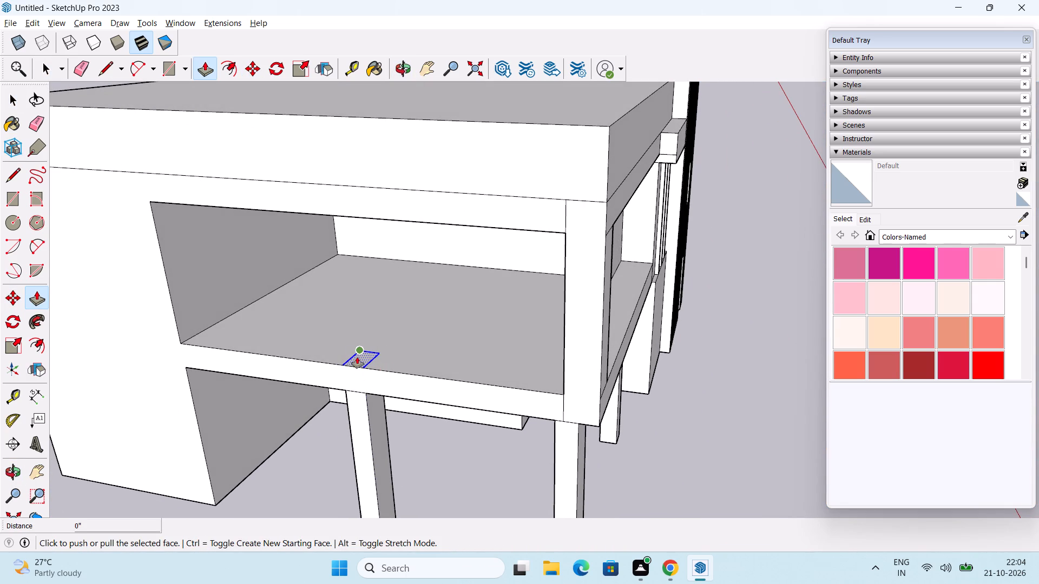
key(space)
click(651, 464)
middle_drag(495, 459, 482, 437)
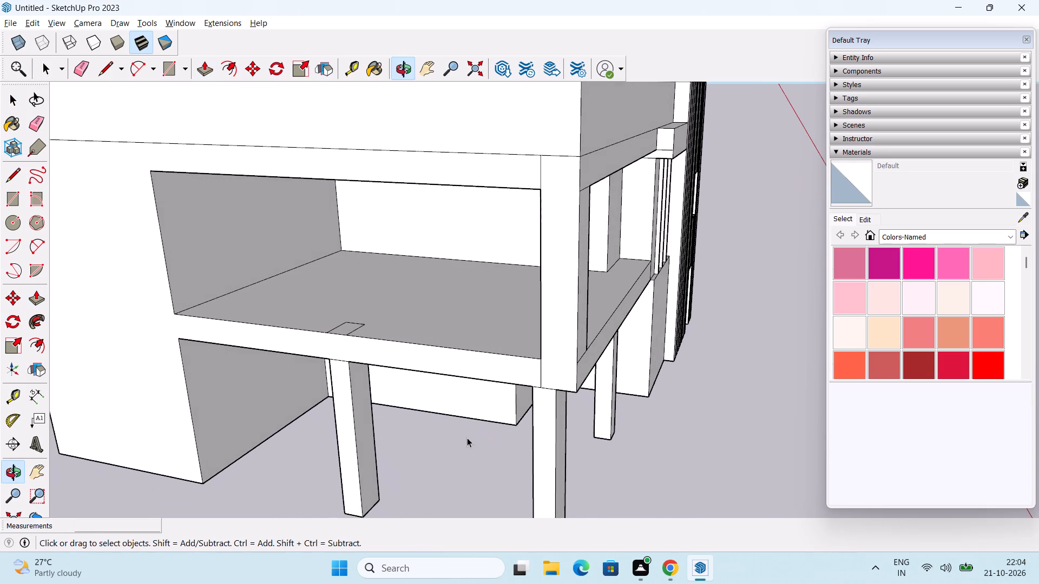
middle_drag(435, 407, 431, 426)
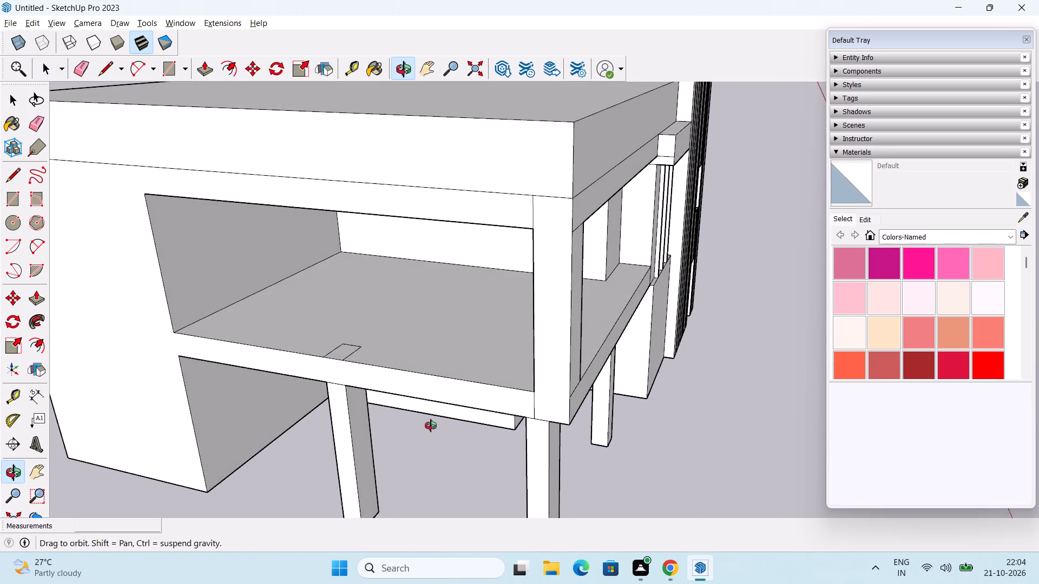
middle_drag(431, 426, 431, 426)
key(p)
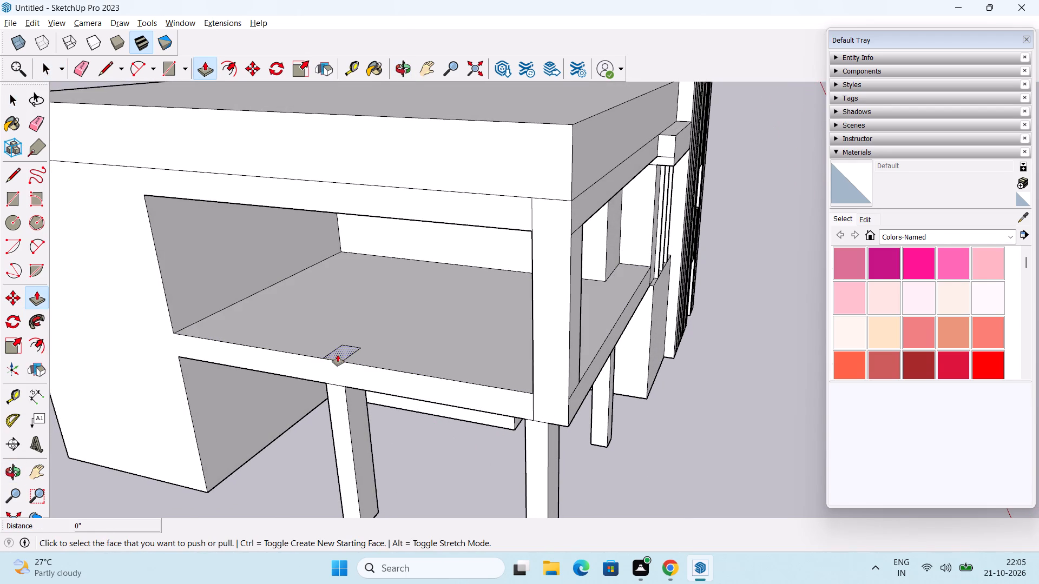
click(338, 355)
click(344, 211)
Examine the balcony, its pillars and the lower openings from the front and the corner.
middle_drag(387, 371, 334, 364)
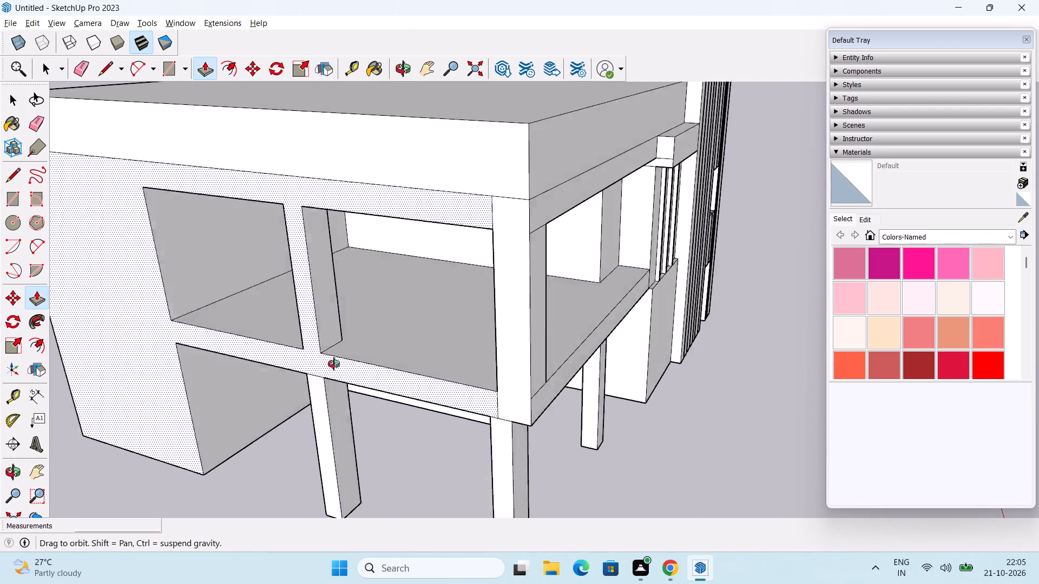
middle_drag(334, 364, 161, 367)
middle_drag(395, 433, 300, 348)
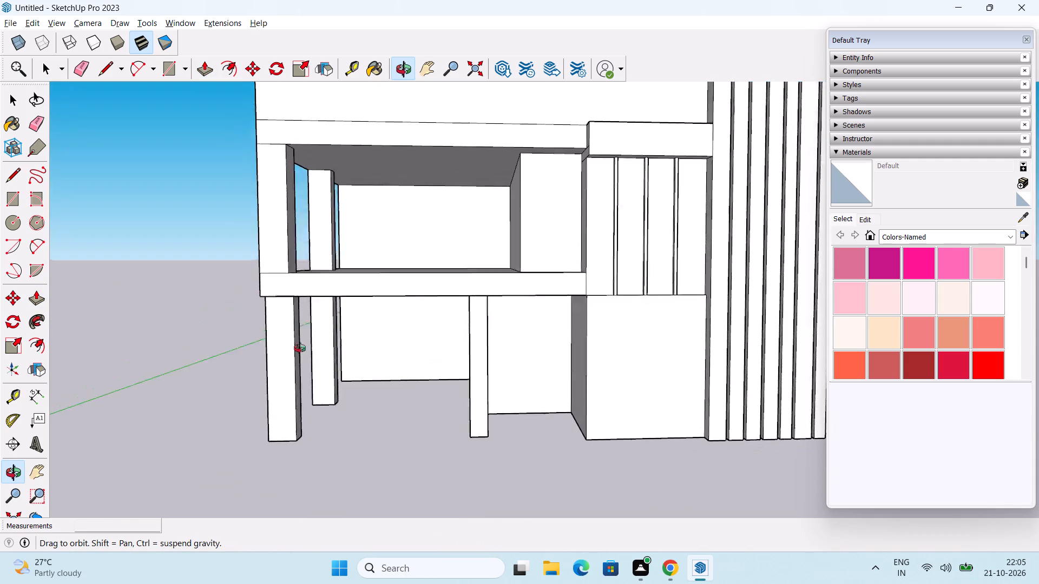
middle_drag(300, 348, 325, 387)
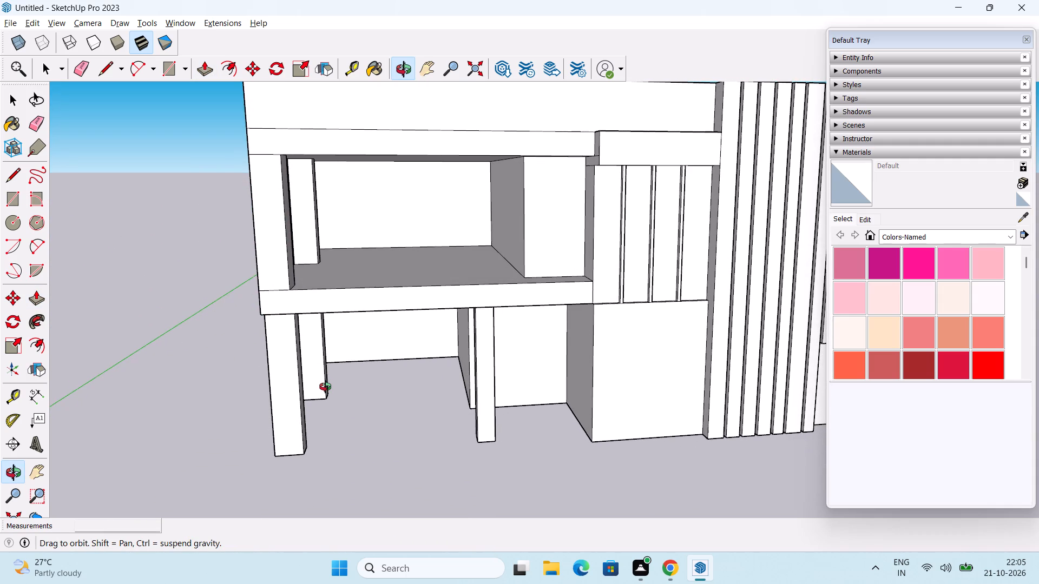
middle_drag(325, 387, 488, 446)
scroll(435, 440, down, 1)
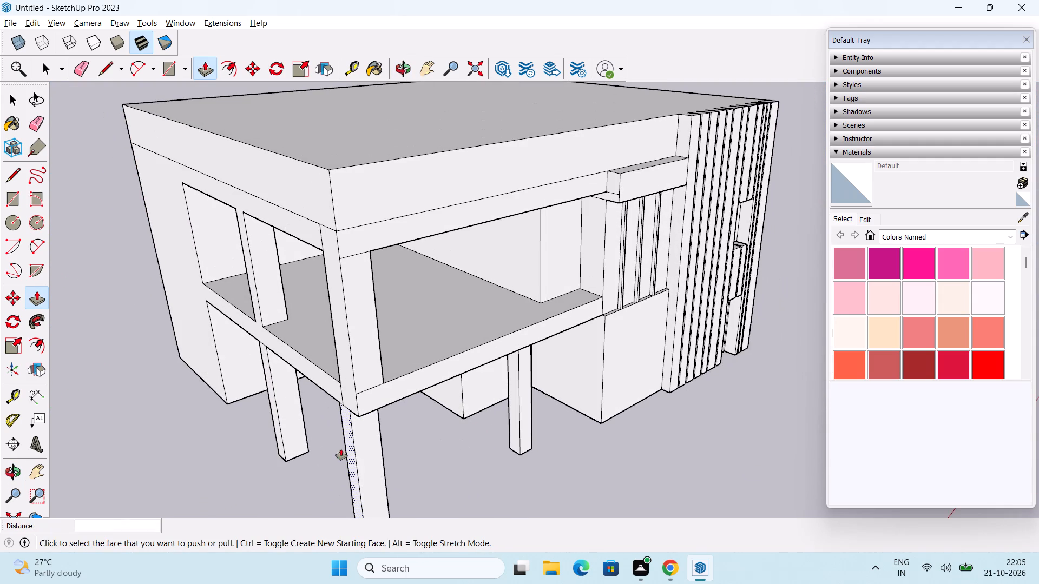
middle_drag(265, 430, 319, 426)
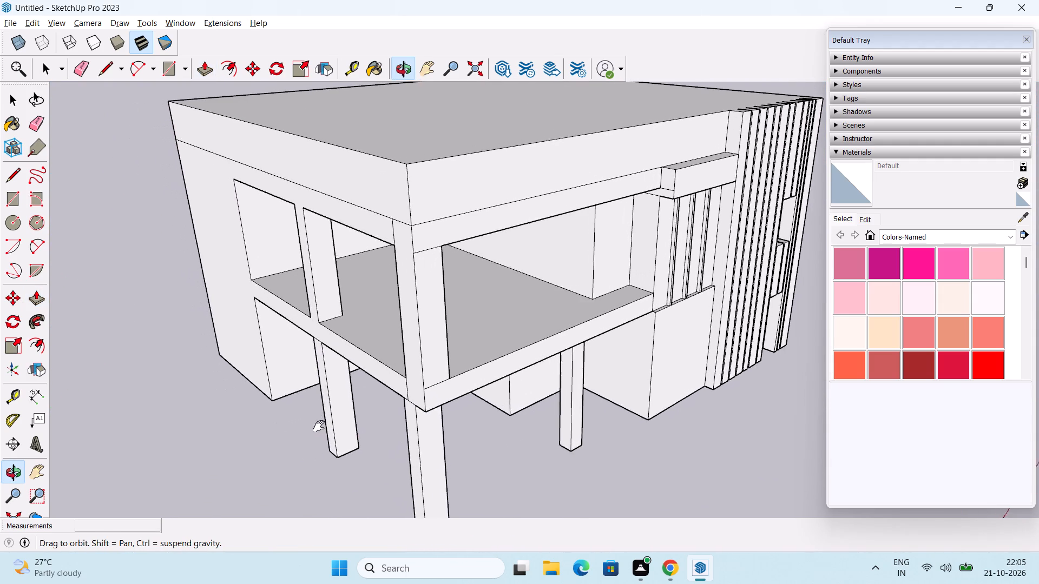
middle_drag(319, 426, 324, 429)
Push the balcony recess's back wall about 8'10" further back, close to the building's rear corner.
middle_drag(305, 424, 555, 437)
middle_drag(436, 443, 433, 437)
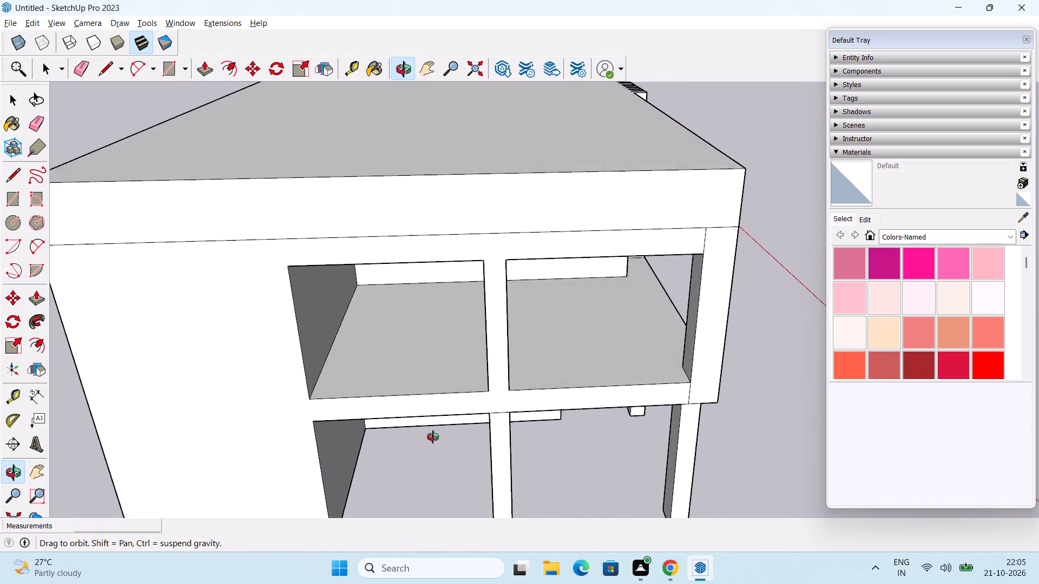
middle_drag(433, 437, 432, 433)
scroll(426, 426, down, 1)
middle_drag(420, 424, 520, 383)
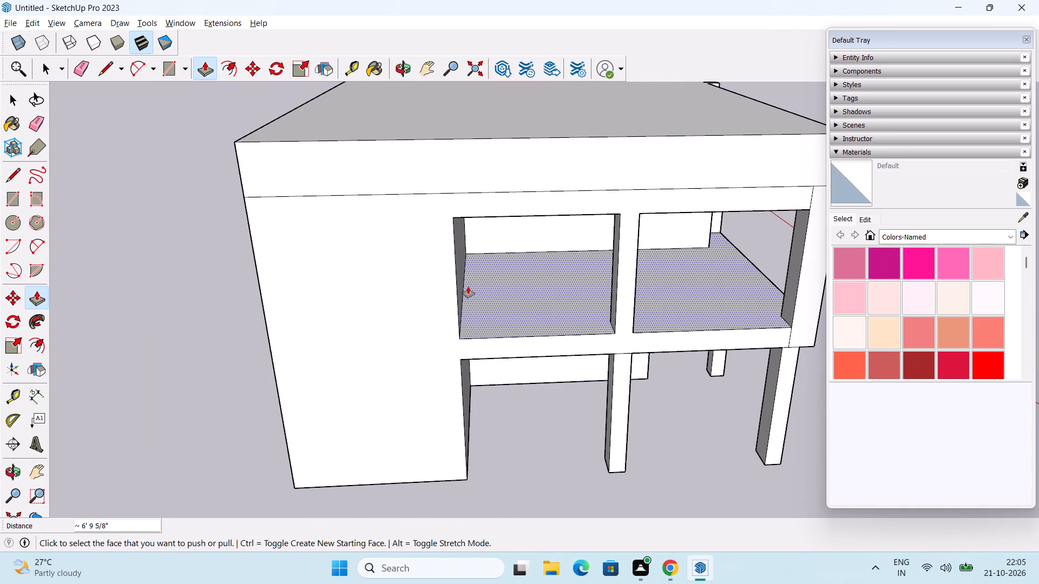
click(468, 284)
key(Escape)
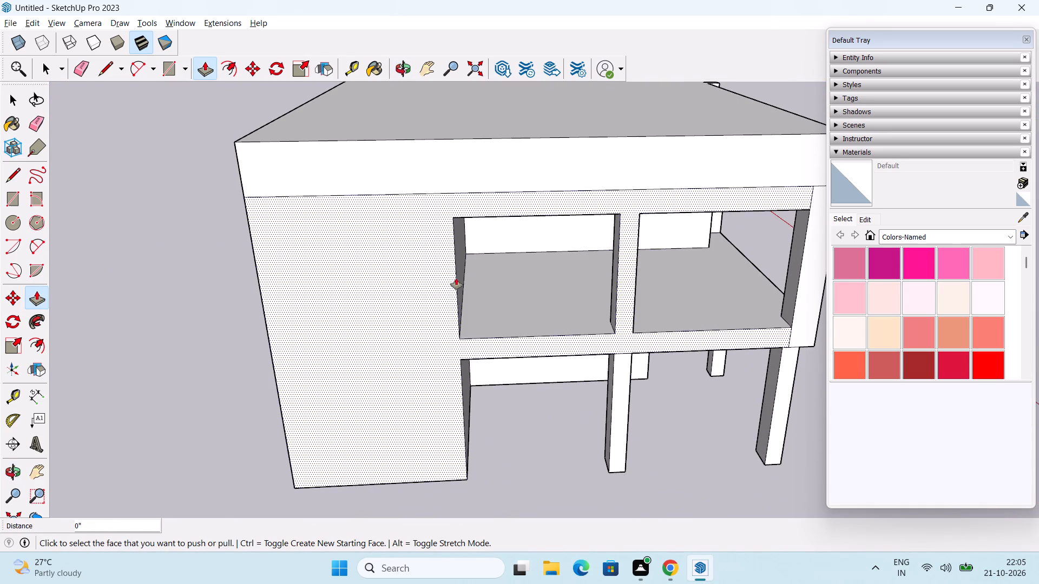
click(463, 269)
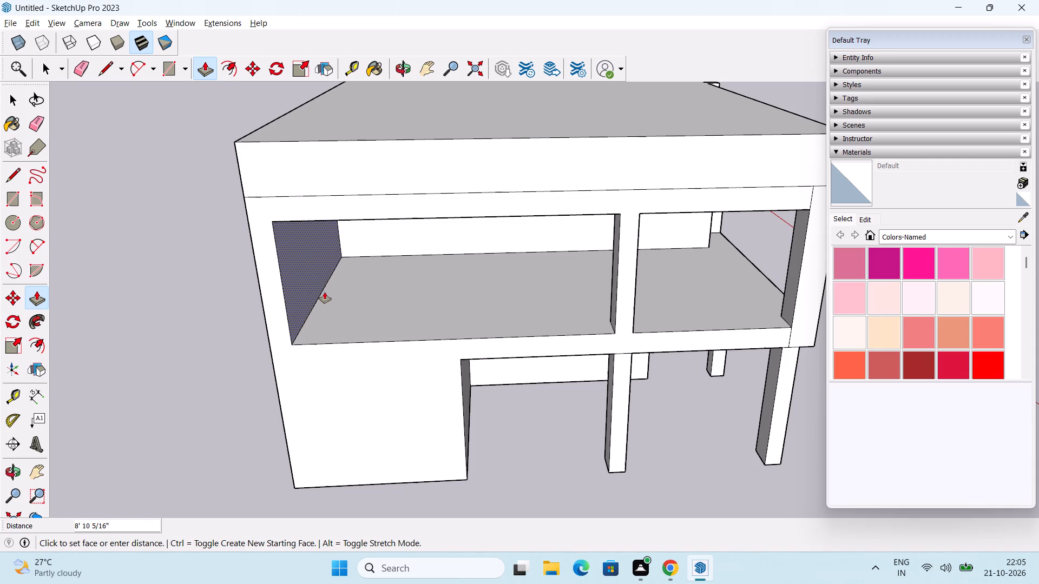
click(325, 292)
Measure the wall width between the upper side opening's rear edge and the building's rear corner.
middle_drag(323, 317, 341, 303)
scroll(284, 308, up, 5)
middle_drag(329, 304, 325, 316)
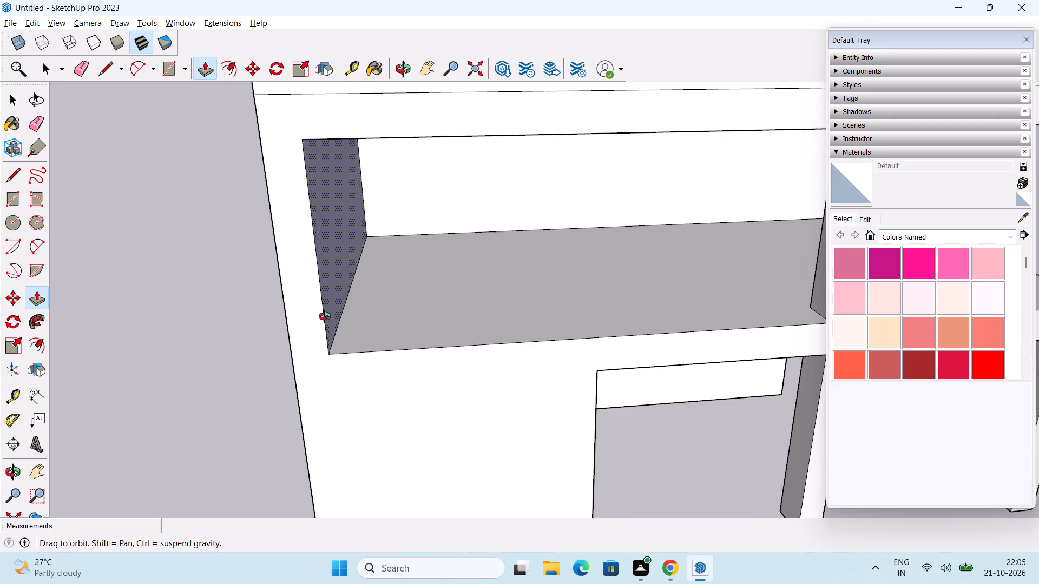
middle_drag(325, 316, 294, 331)
key(space)
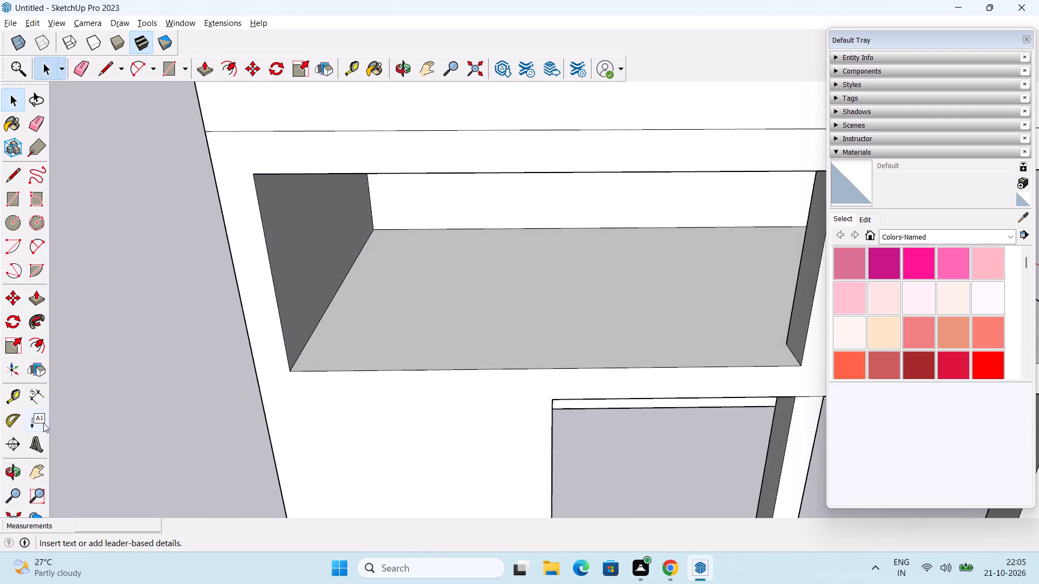
click(42, 395)
scroll(234, 381, up, 2)
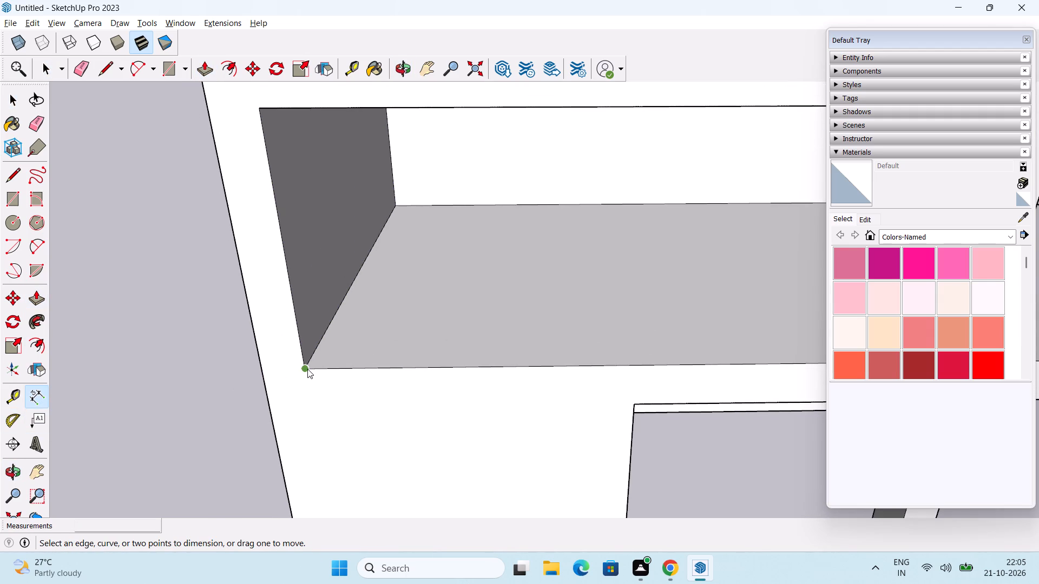
click(307, 368)
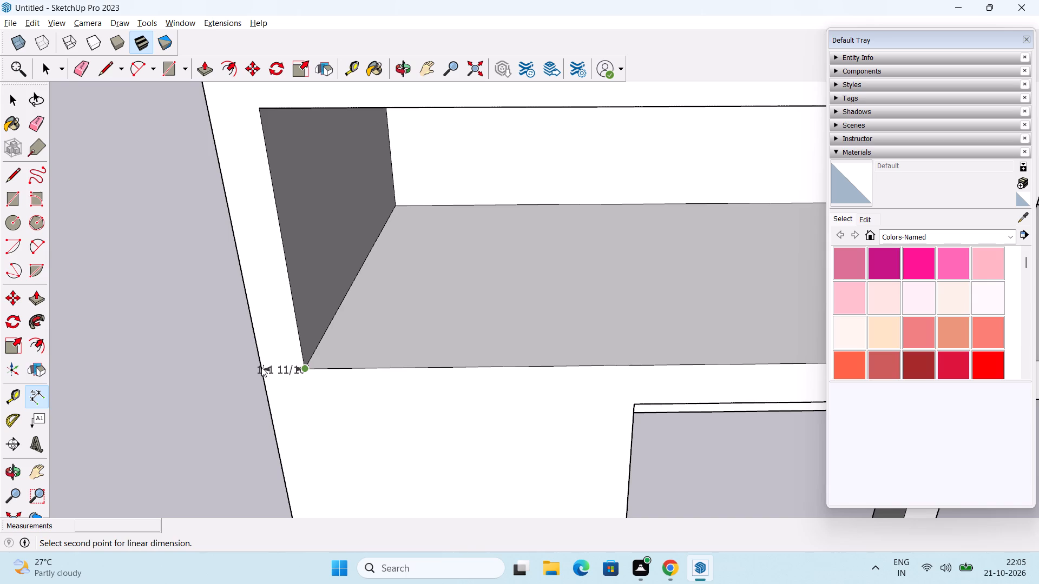
key(Escape)
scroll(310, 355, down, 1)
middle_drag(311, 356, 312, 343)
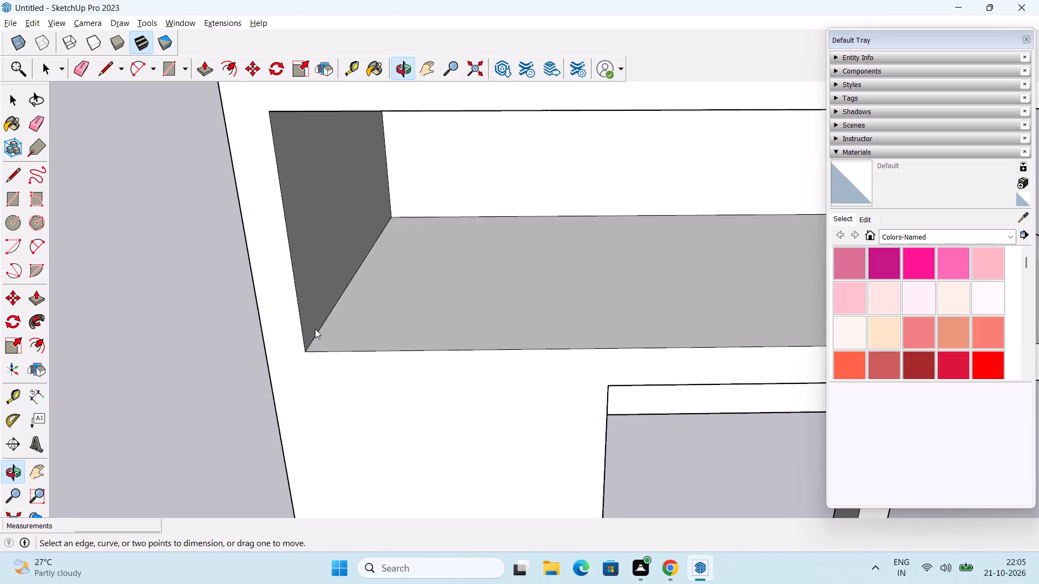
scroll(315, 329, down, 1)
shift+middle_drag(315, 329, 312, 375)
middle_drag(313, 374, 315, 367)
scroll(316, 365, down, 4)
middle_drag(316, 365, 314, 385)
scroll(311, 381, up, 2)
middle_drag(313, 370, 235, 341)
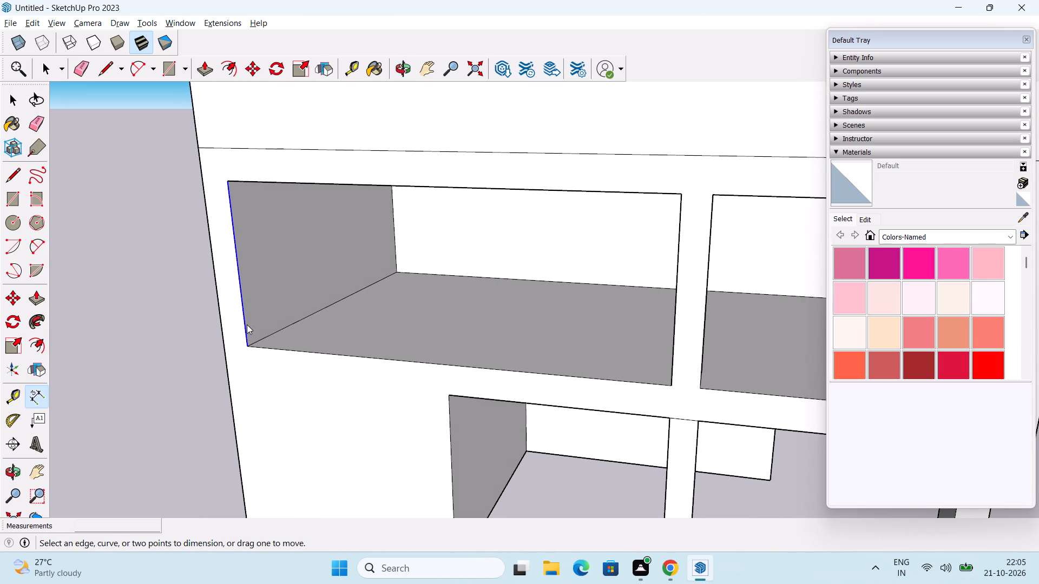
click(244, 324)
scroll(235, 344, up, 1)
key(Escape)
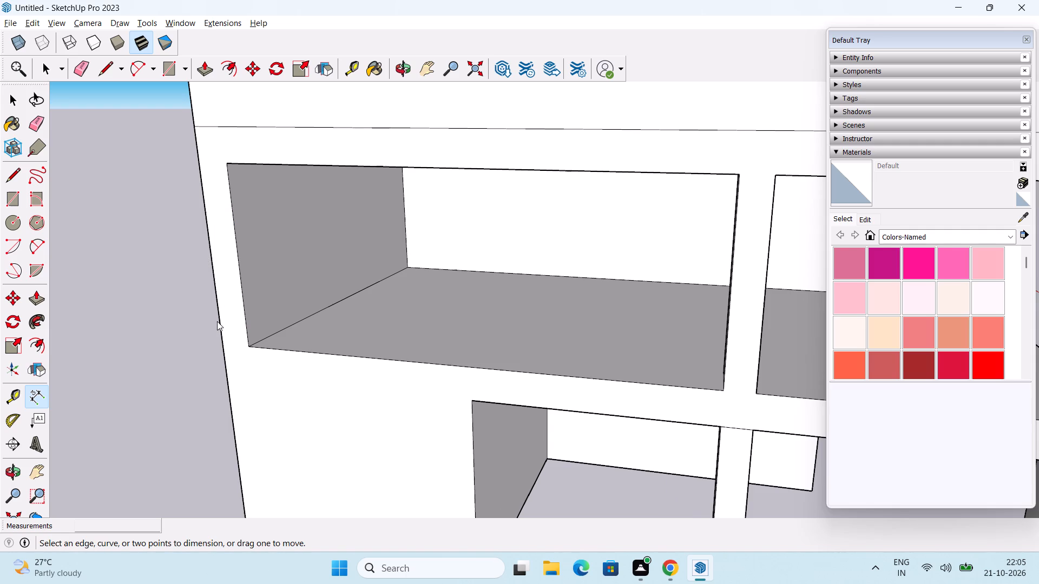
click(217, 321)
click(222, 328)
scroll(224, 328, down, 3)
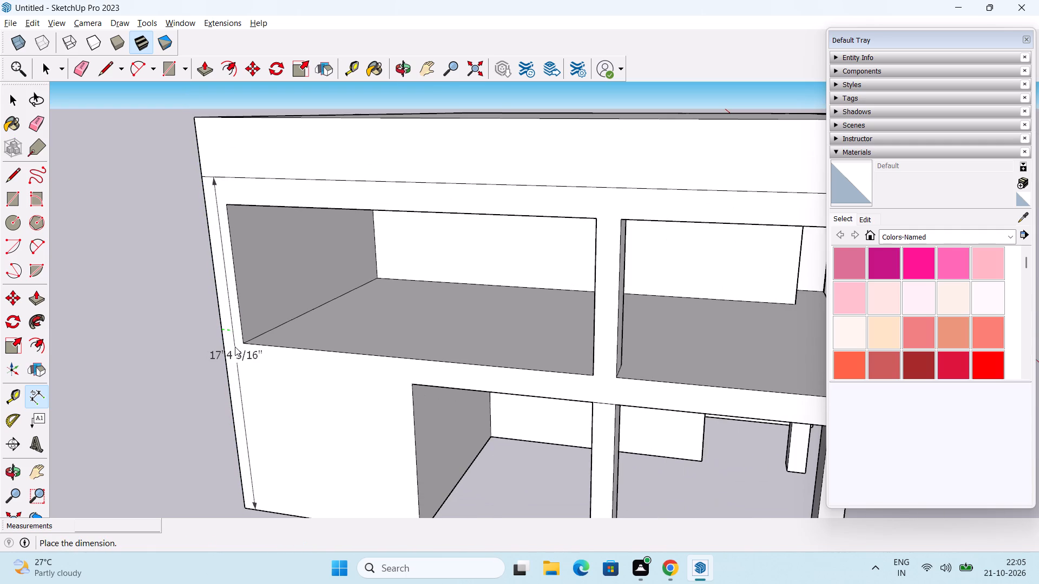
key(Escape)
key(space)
Copy the side face's rear vertical edge 1'6" forward along the face to mark the rear pillar's width.
middle_drag(215, 347, 241, 347)
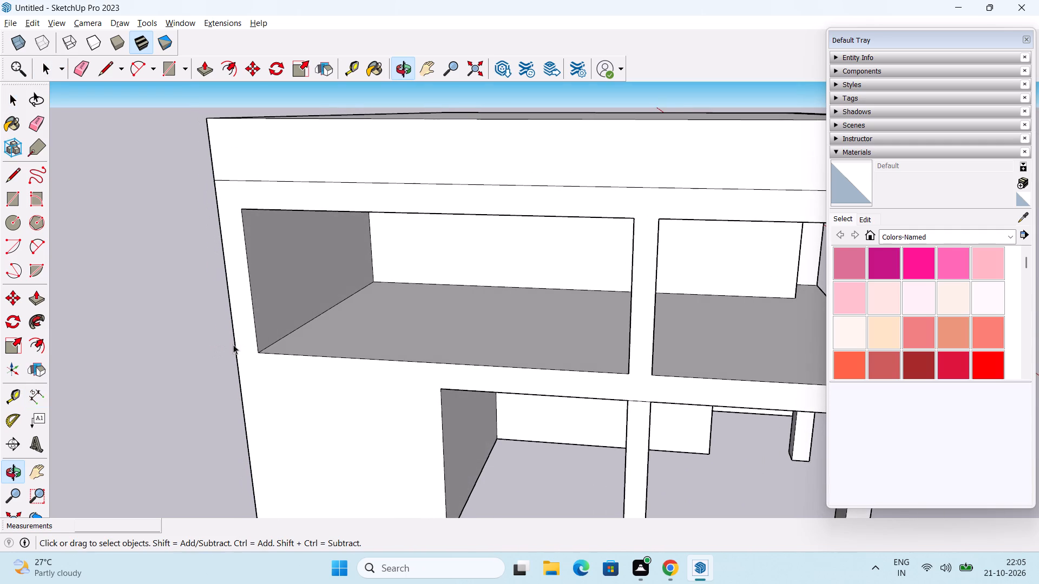
click(234, 346)
middle_drag(243, 338, 252, 347)
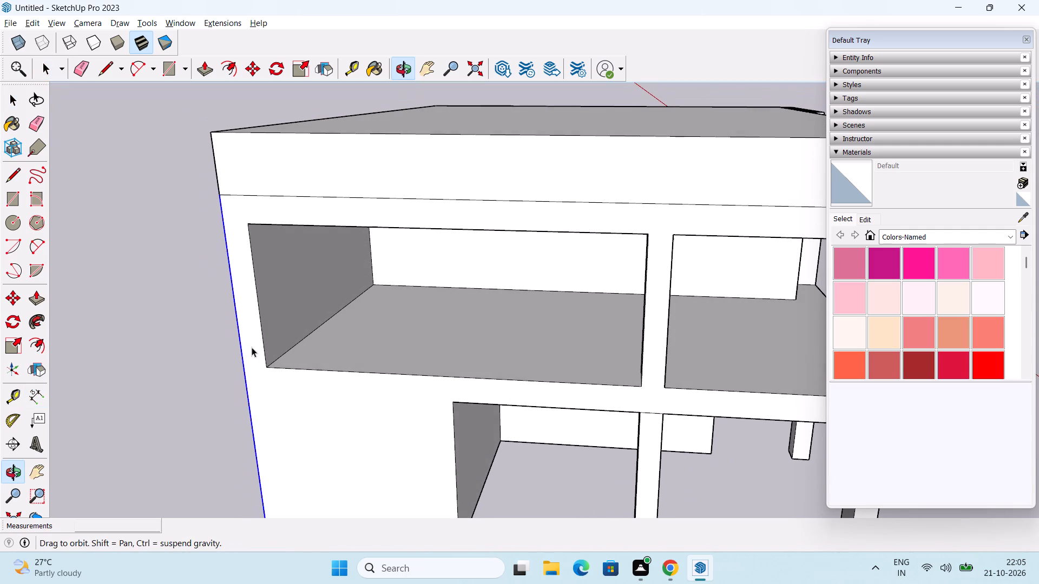
key(m)
ctrl+scroll(247, 289, up, 2)
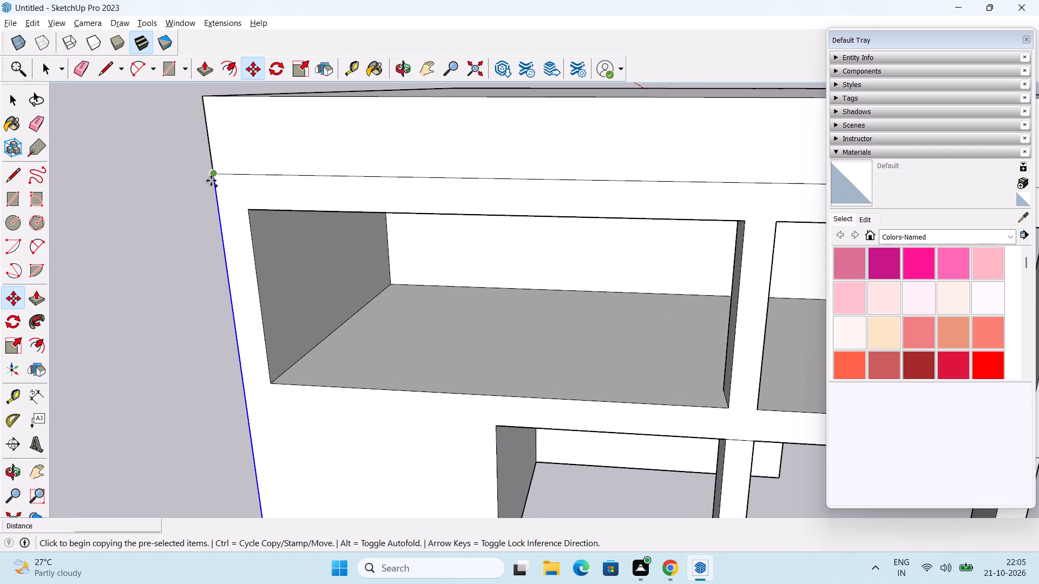
click(211, 176)
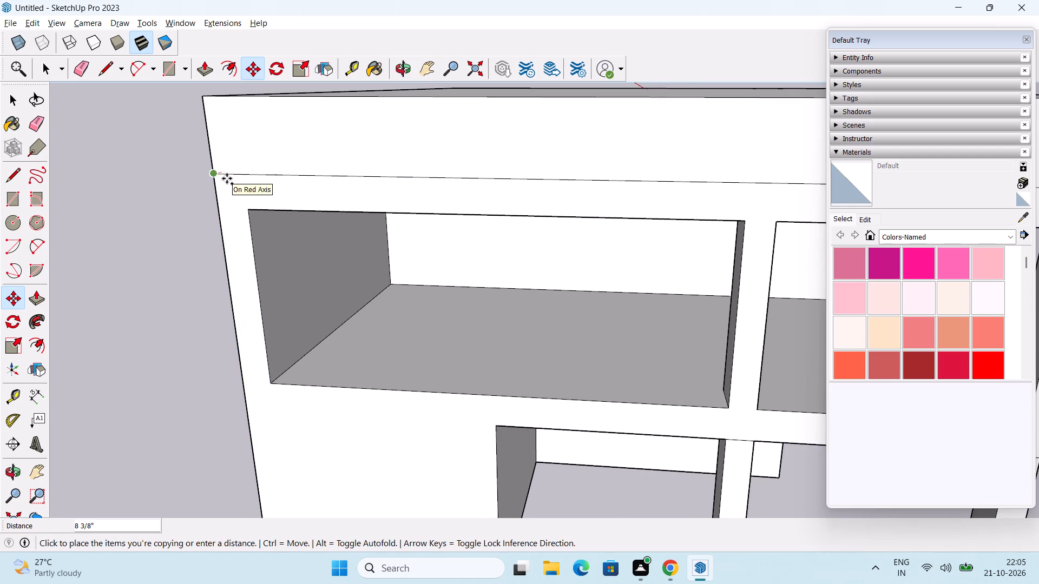
text(1'6/)
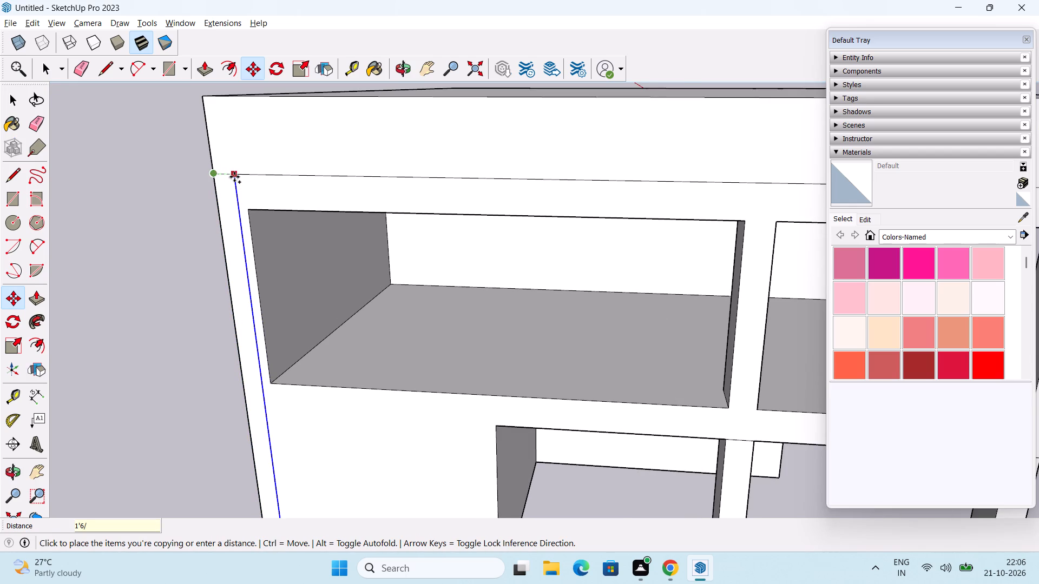
key(BackSpace)
key(shift+quotedbl)
key(Return)
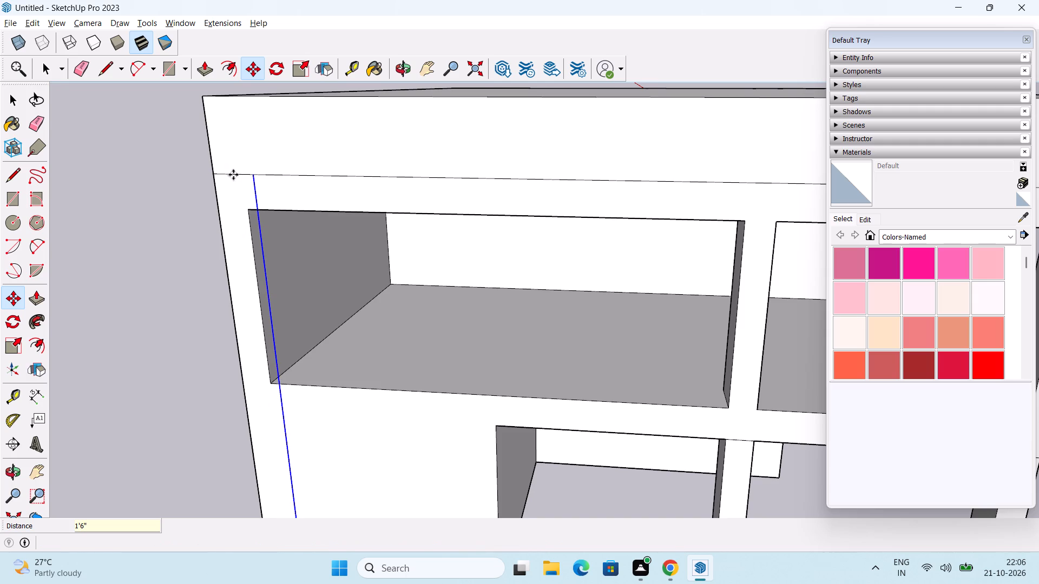
Pull the balcony's back wall forward about 4 5/16" to align with the copied vertical edge.
middle_drag(242, 245, 313, 219)
middle_drag(371, 244, 329, 247)
scroll(318, 270, up, 1)
key(space)
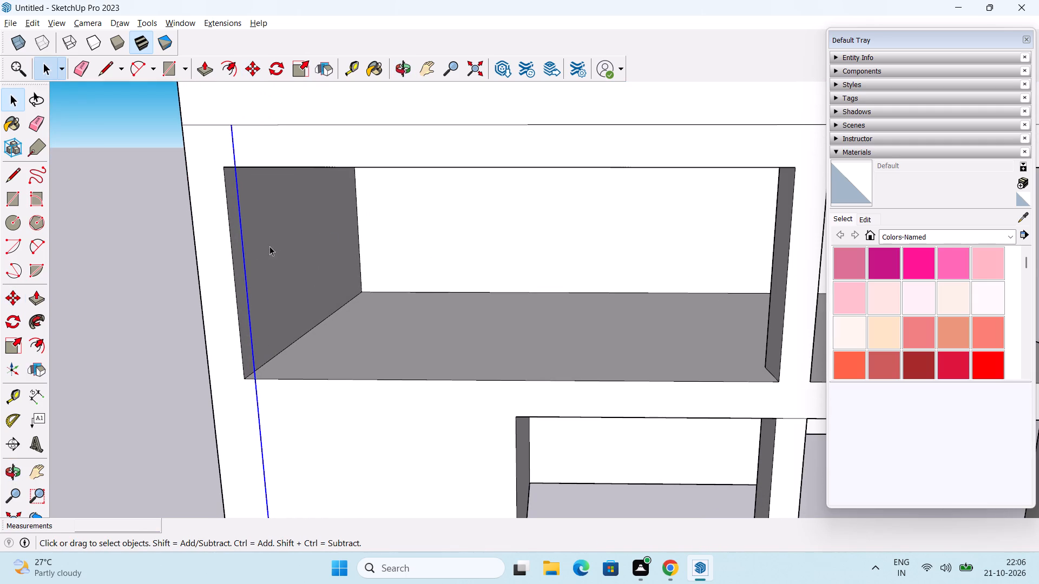
key(p)
click(254, 248)
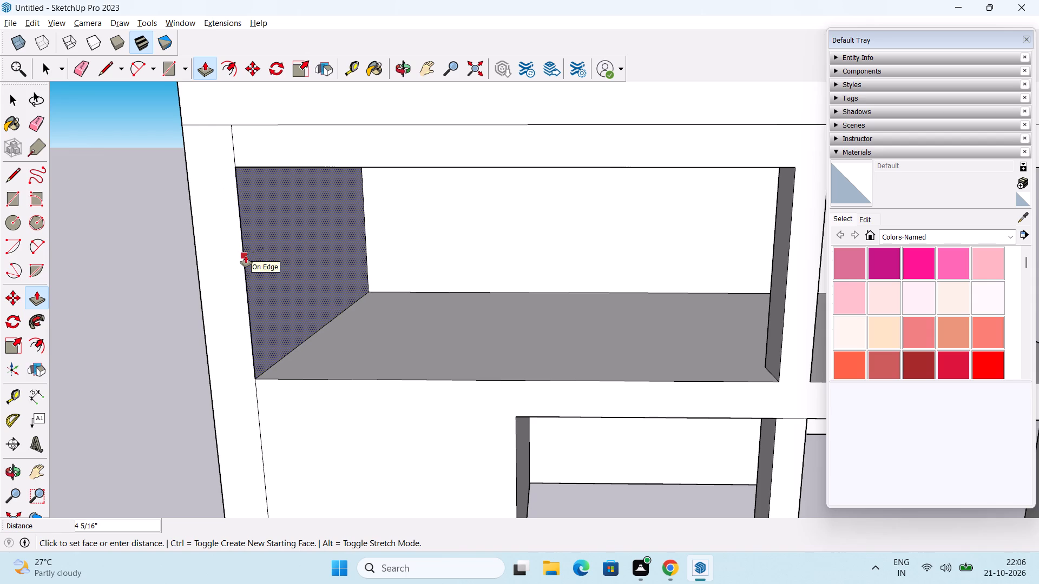
click(246, 256)
Copy the upper side opening's rear vertical edge 1'6" inward onto the balcony's back wall.
middle_drag(276, 273, 224, 248)
key(space)
scroll(212, 267, down, 1)
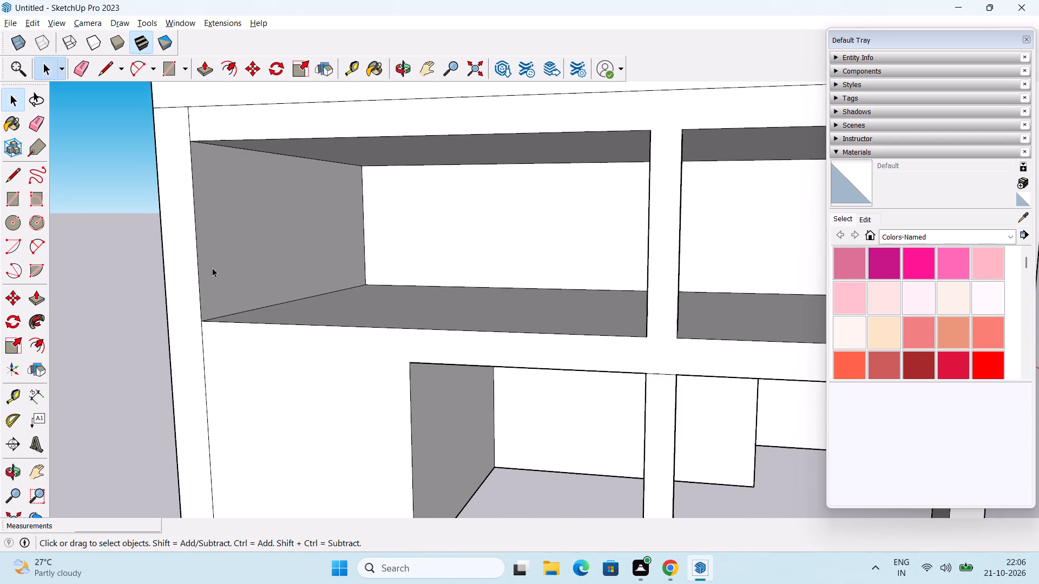
click(198, 260)
scroll(214, 280, up, 3)
key(m)
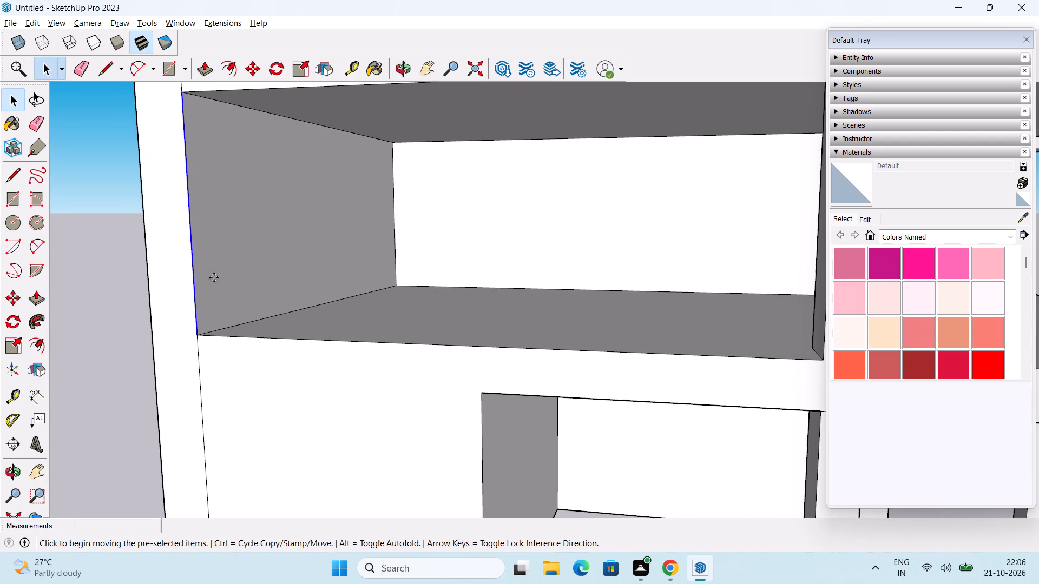
middle_drag(220, 299, 171, 310)
ctrl+scroll(168, 306, up, 2)
click(160, 343)
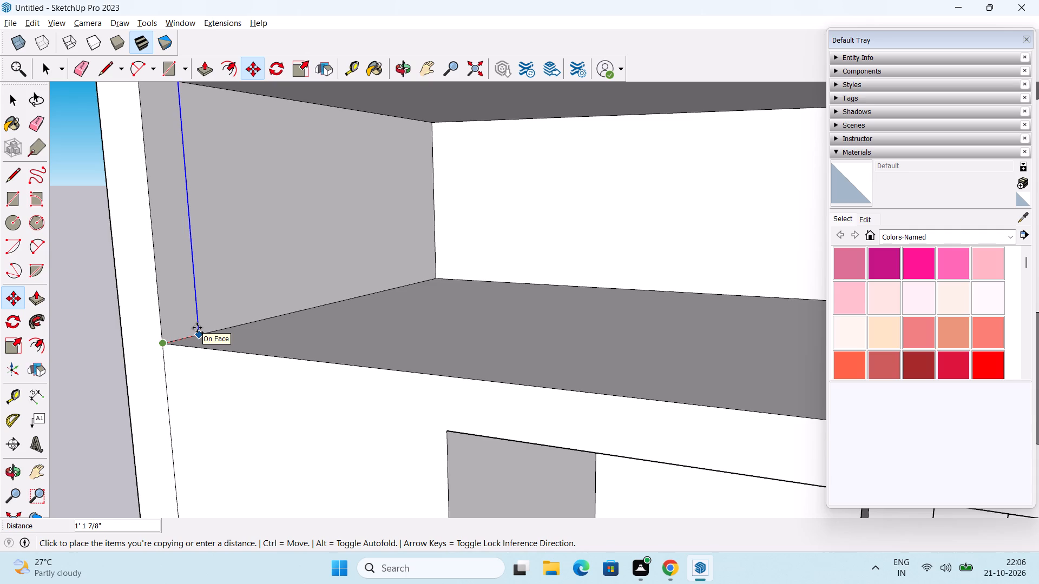
text(1'6")
key(Return)
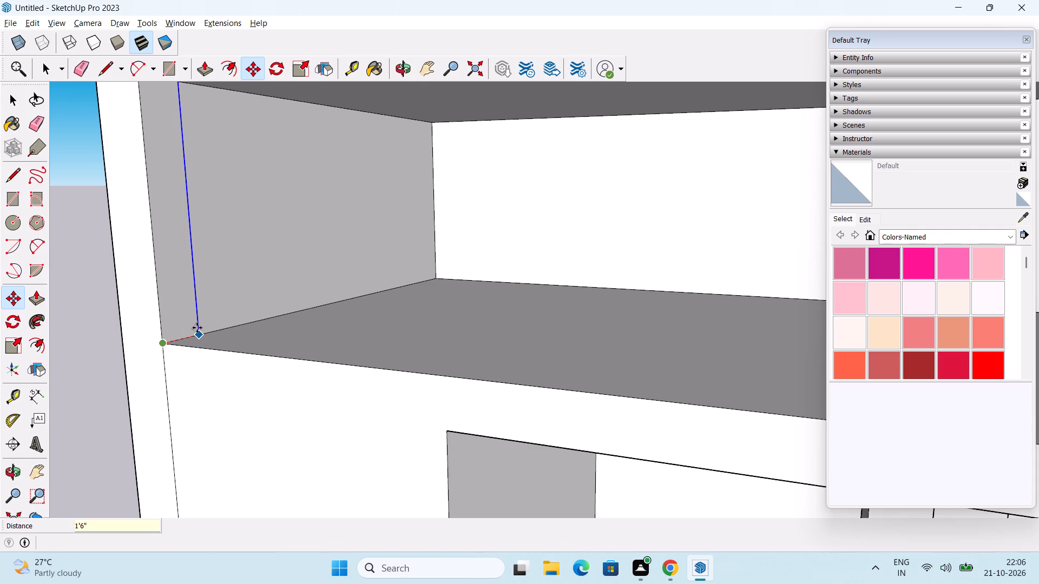
scroll(199, 319, down, 3)
middle_drag(199, 320, 83, 315)
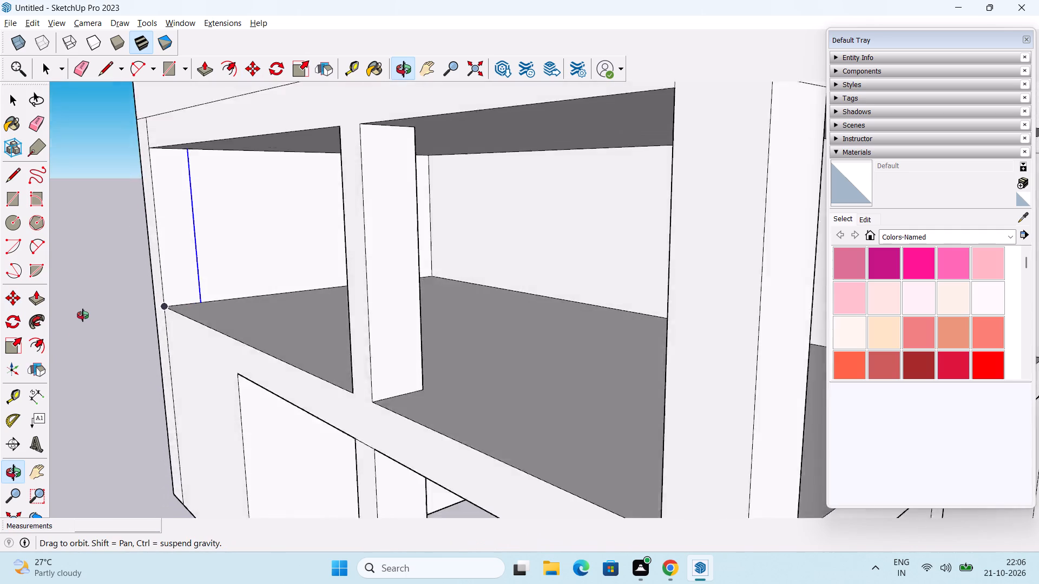
middle_drag(83, 315, 157, 320)
key(space)
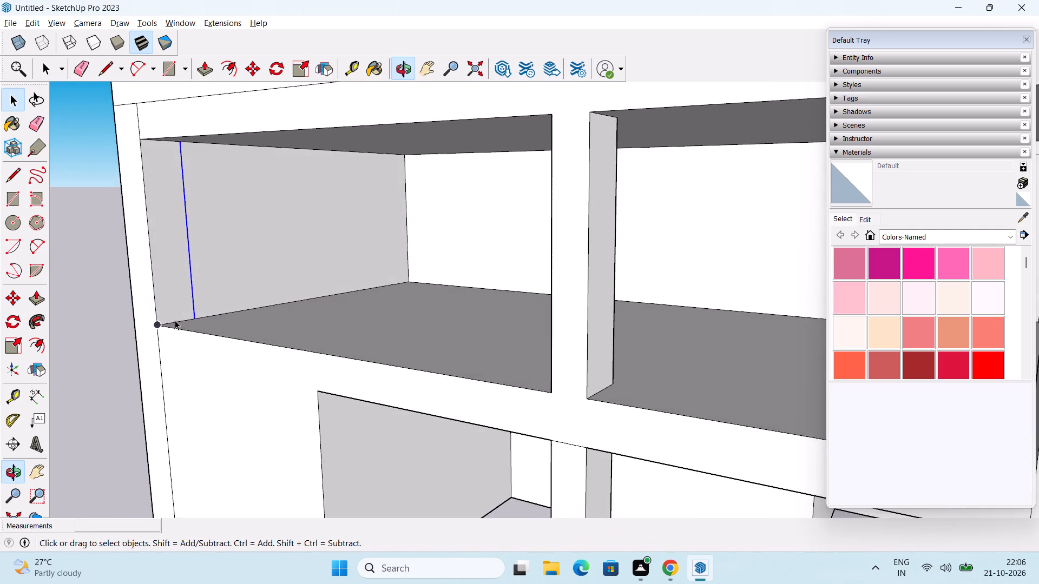
Push the balcony's back wall panel beside the new pillar strip 1'6" through to open the balcony's rear.
scroll(186, 318, down, 3)
middle_drag(186, 318, 196, 304)
key(p)
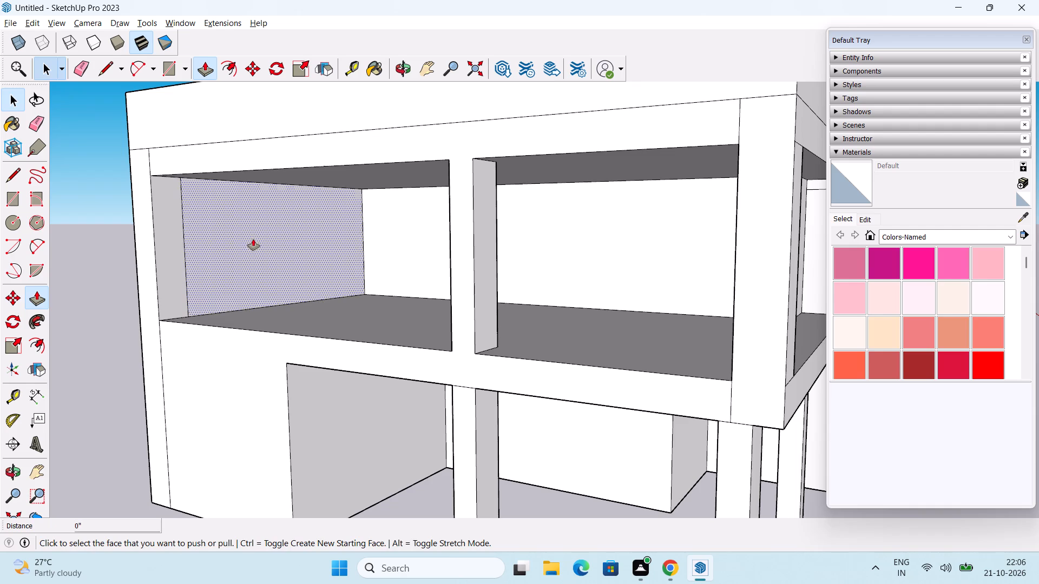
click(252, 239)
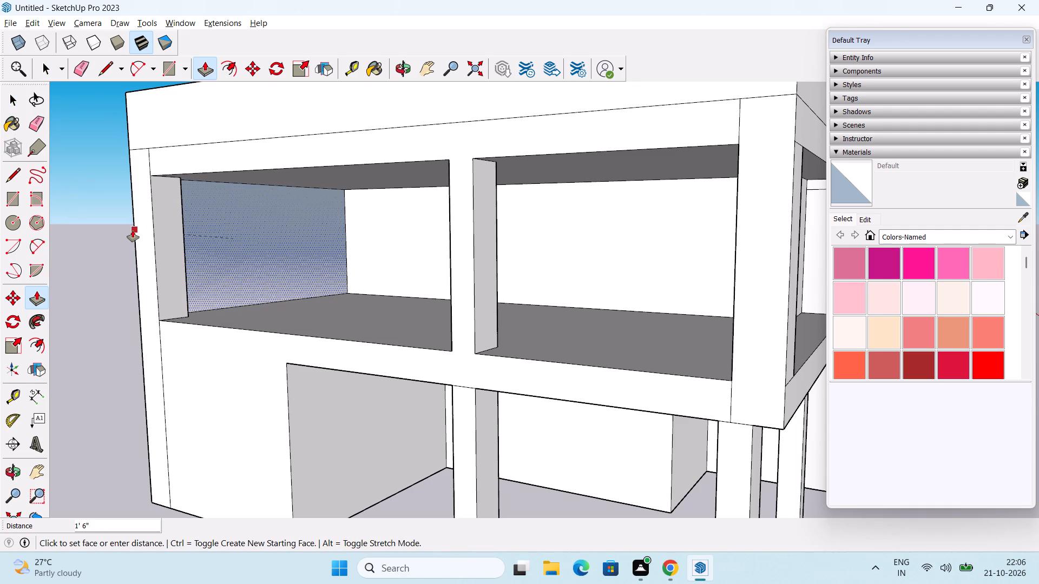
click(133, 230)
middle_drag(133, 245, 192, 243)
key(space)
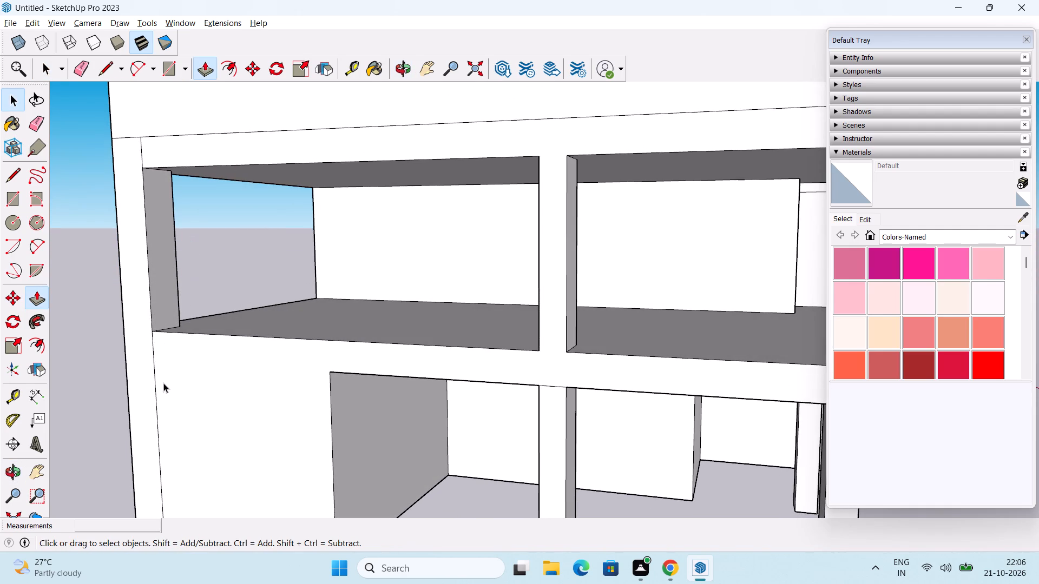
Erase the leftover rear pillar vertical line on the side face, above and below the upper side opening.
key(e)
click(140, 150)
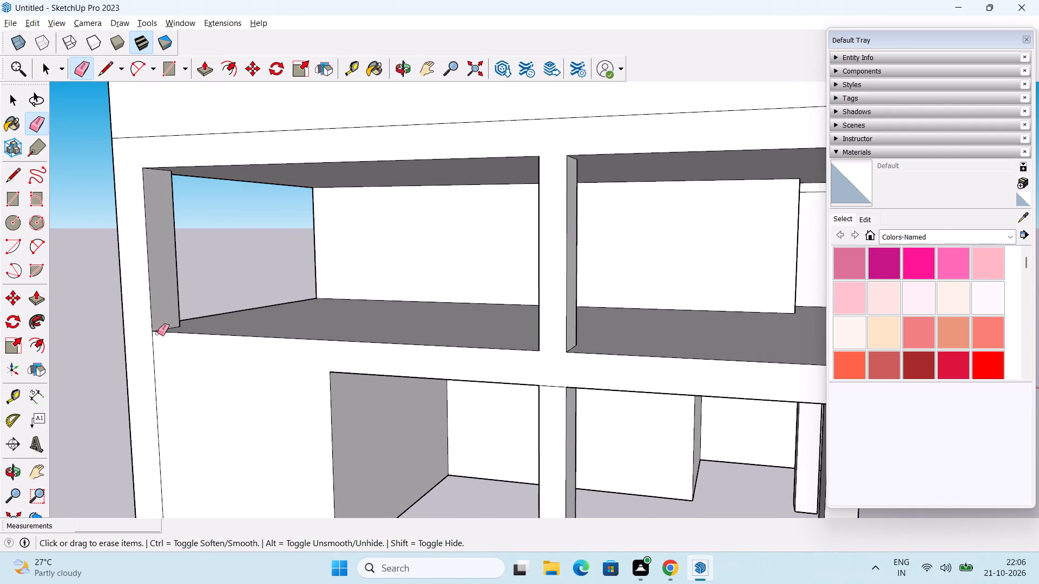
middle_drag(163, 369, 180, 309)
click(171, 342)
scroll(175, 342, down, 2)
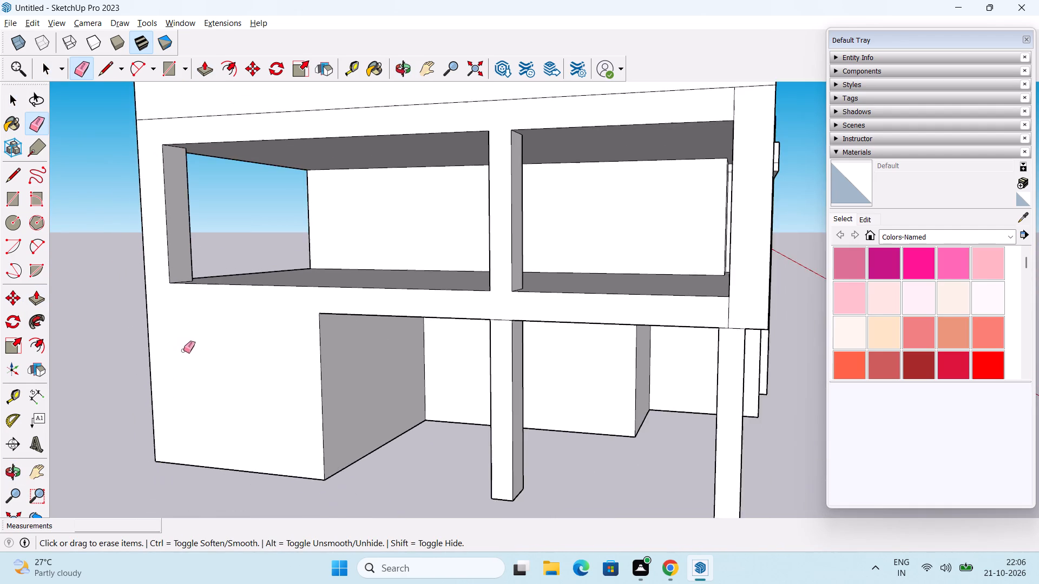
Examine the front facade, the opened upper balcony and its pillars from several angles.
middle_drag(190, 354, 0, 346)
scroll(212, 355, down, 2)
middle_drag(429, 388, 245, 328)
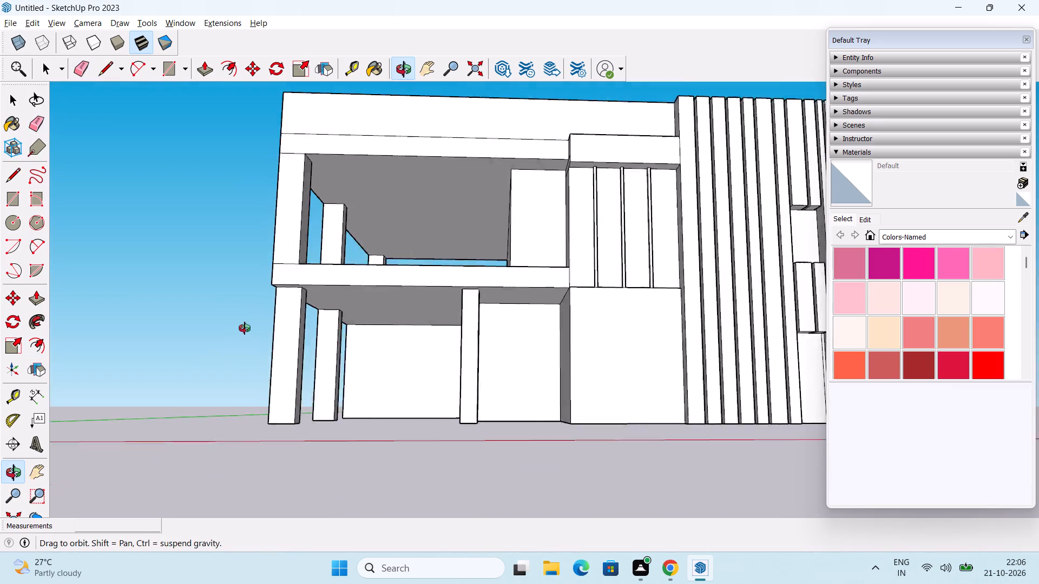
middle_drag(245, 328, 303, 365)
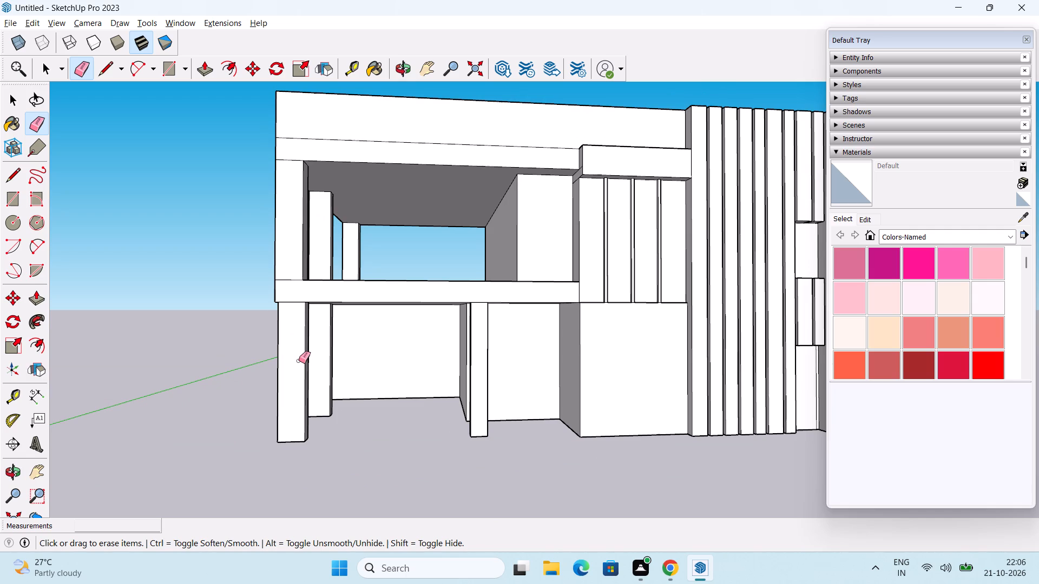
key(space)
scroll(308, 320, down, 2)
middle_drag(308, 321, 293, 402)
shift+middle_drag(351, 349, 348, 375)
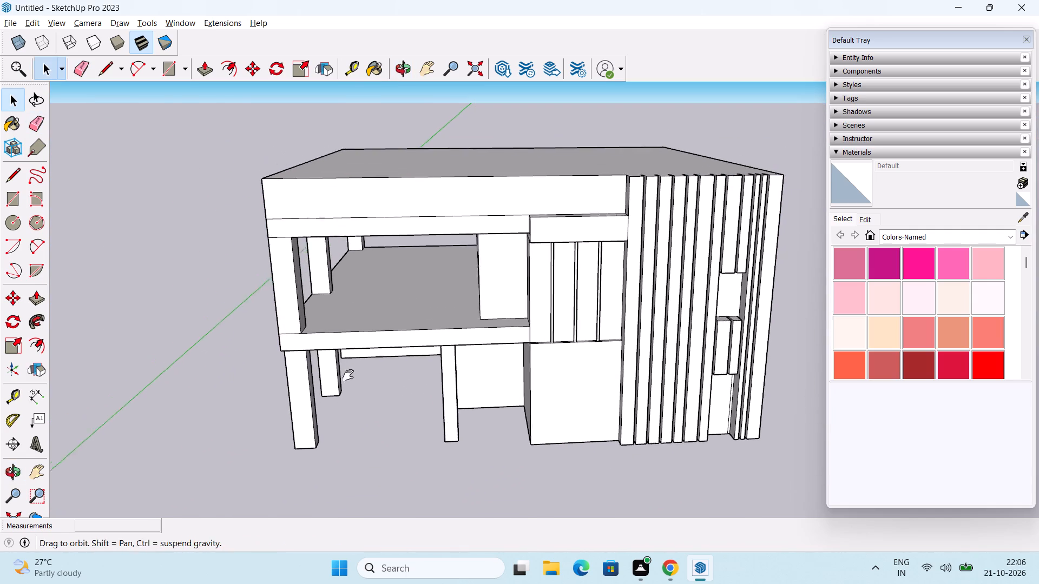
shift+middle_drag(348, 375, 347, 376)
shift+scroll(345, 377, down, 1)
scroll(307, 355, up, 3)
middle_drag(301, 410, 332, 383)
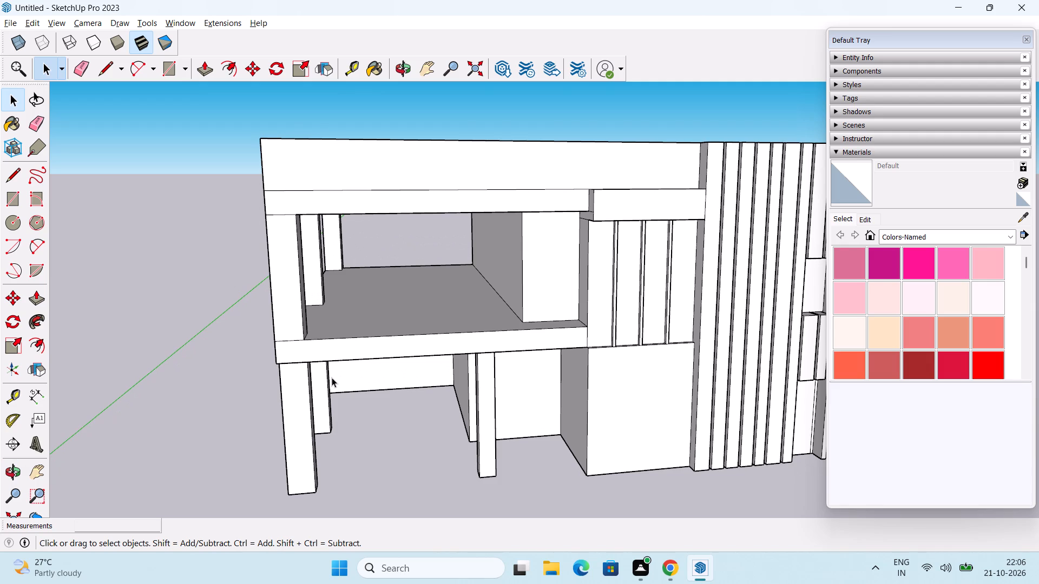
key(alt+Tab)
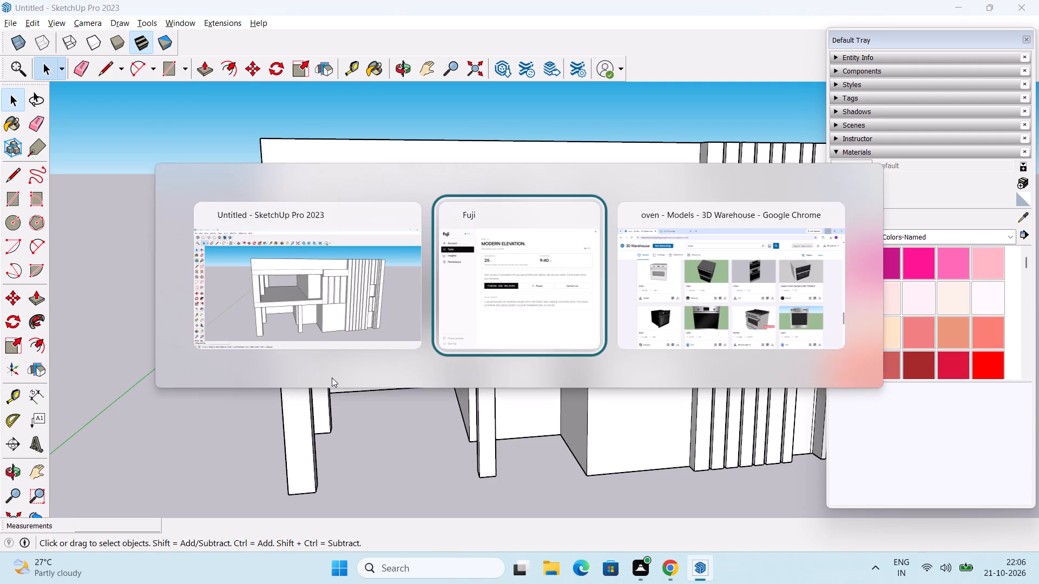
key(alt+Tab)
key(alt+Tab)
middle_drag(332, 377, 330, 331)
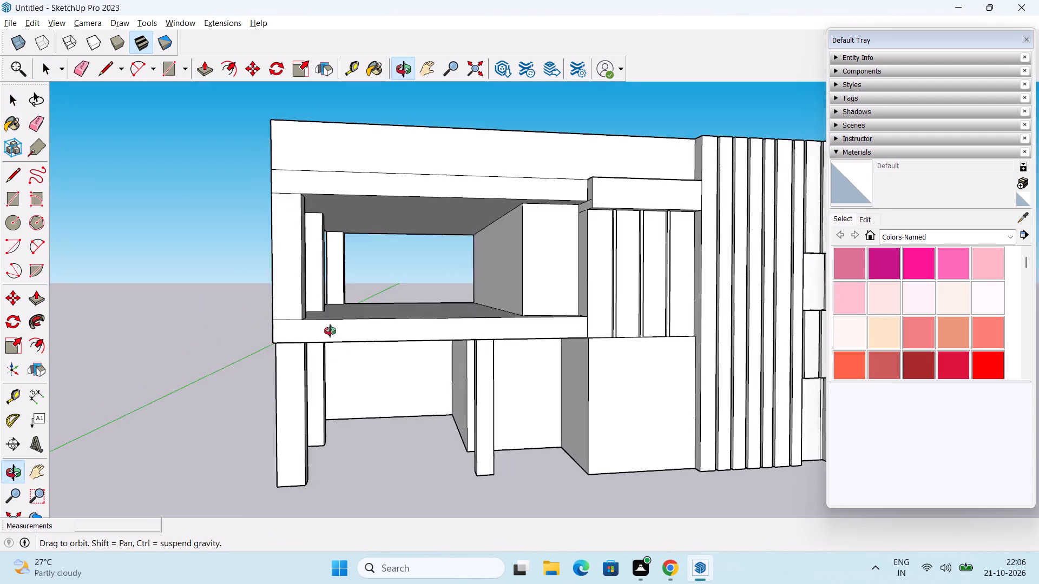
middle_drag(330, 331, 317, 349)
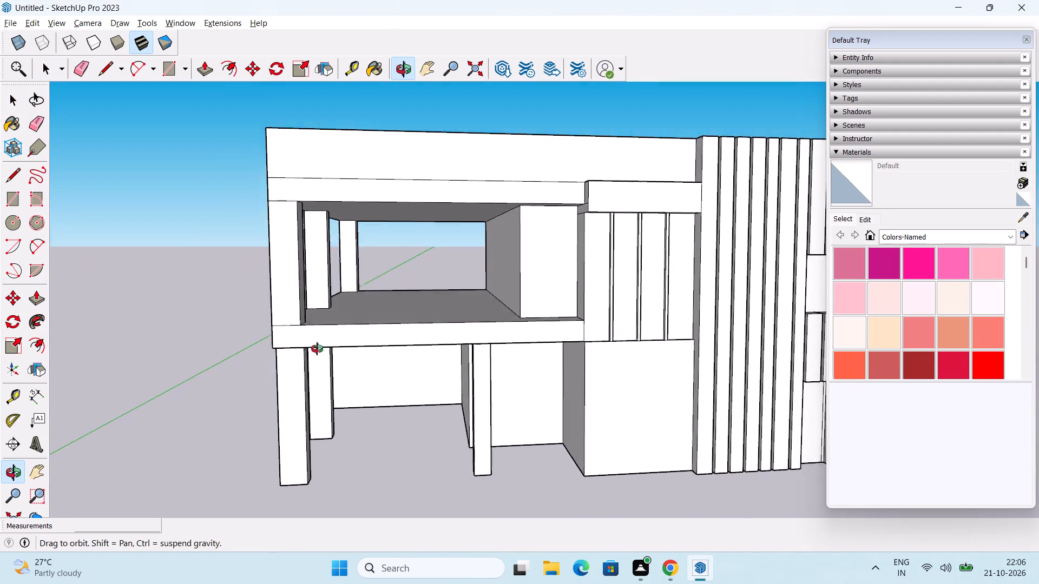
middle_drag(317, 349, 317, 373)
middle_drag(360, 343, 358, 376)
middle_drag(346, 390, 351, 349)
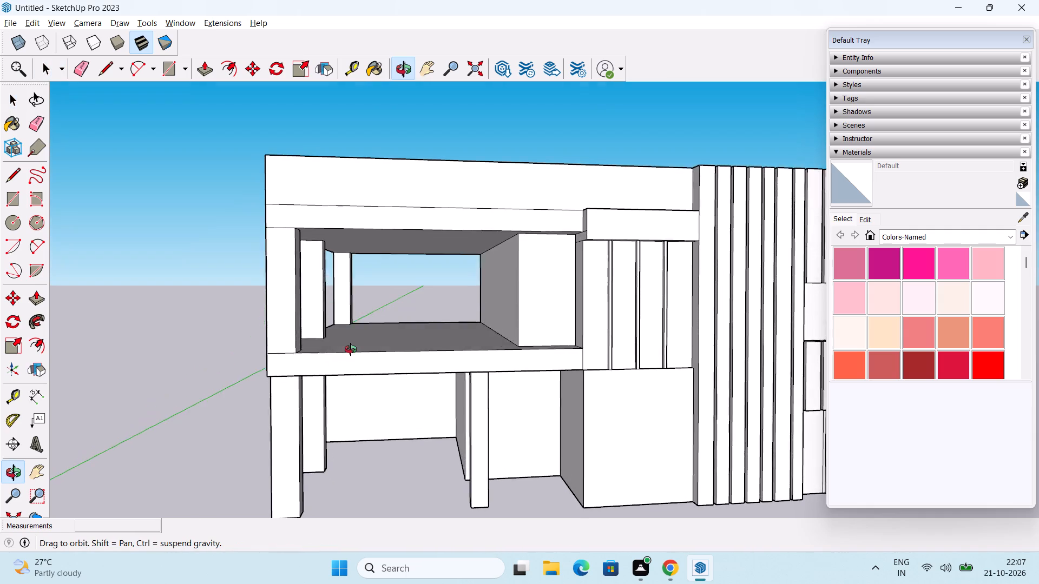
middle_drag(351, 349, 424, 377)
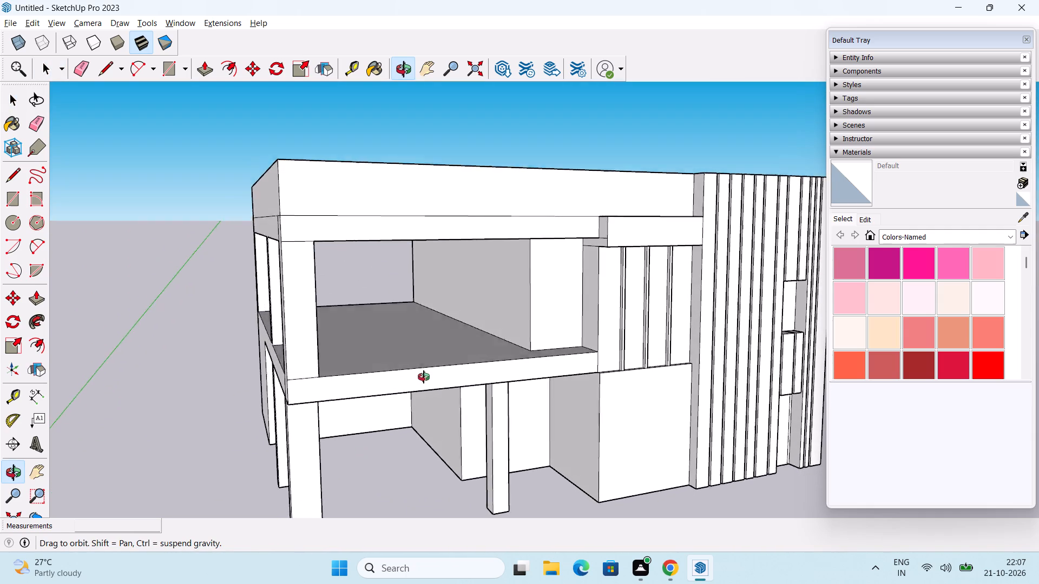
middle_drag(424, 377, 281, 344)
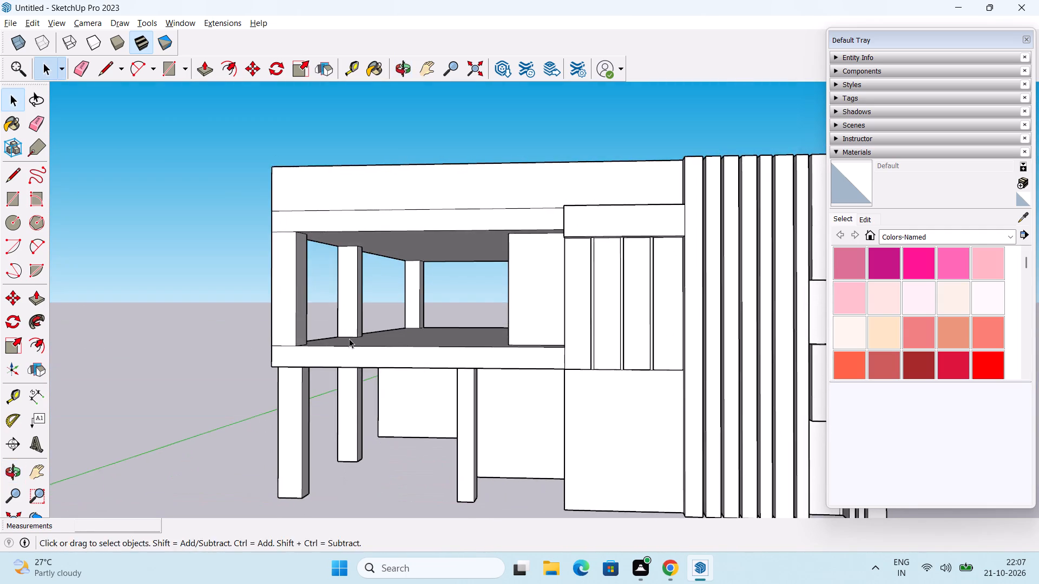
shift+middle_drag(349, 339, 351, 370)
middle_drag(359, 368, 372, 349)
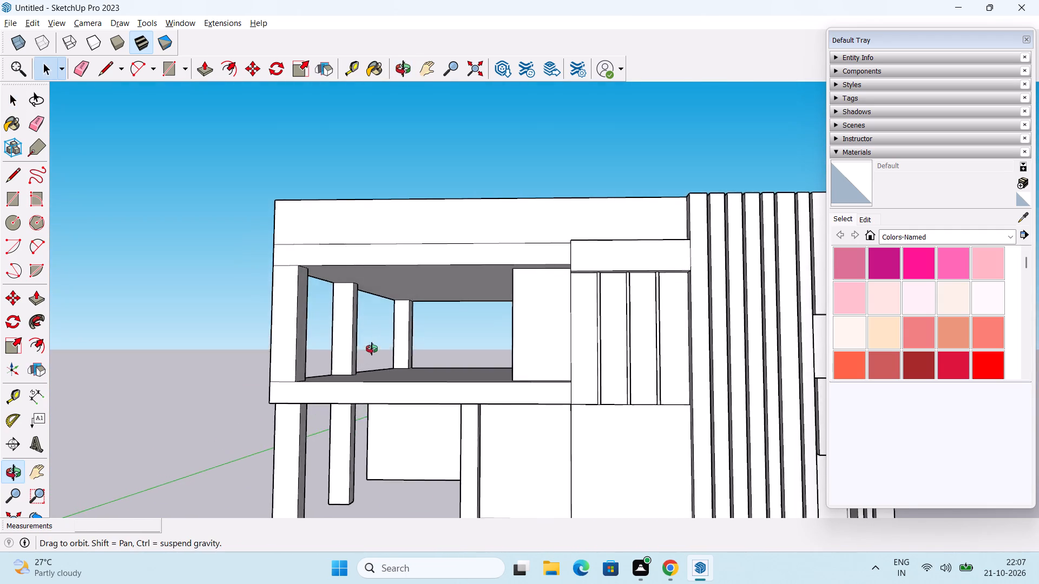
middle_drag(372, 349, 410, 396)
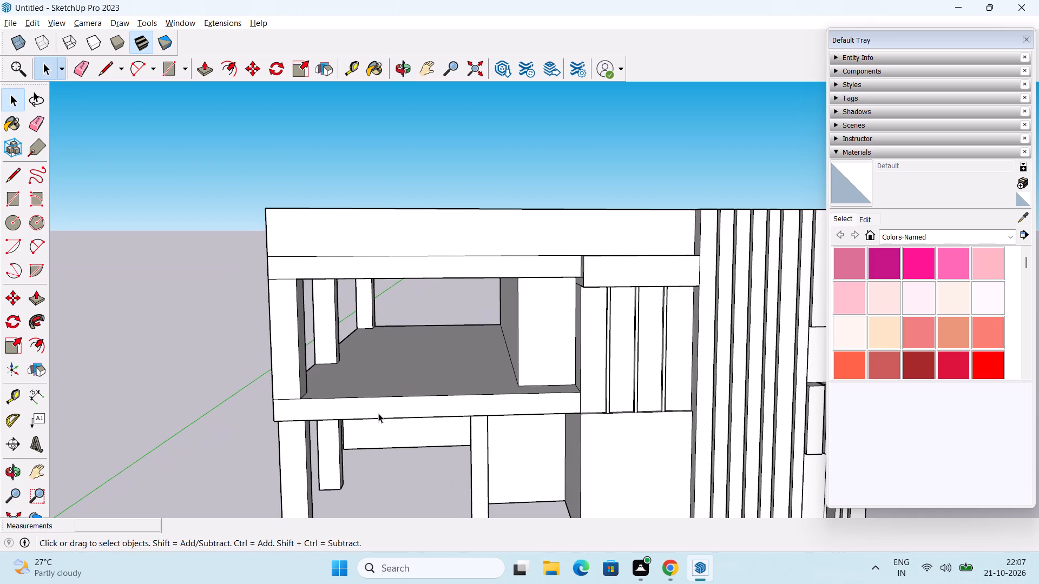
Erase the dividing lines where the balcony's front corner pillar meets the upper band and the floor band.
key(e)
scroll(310, 318, up, 2)
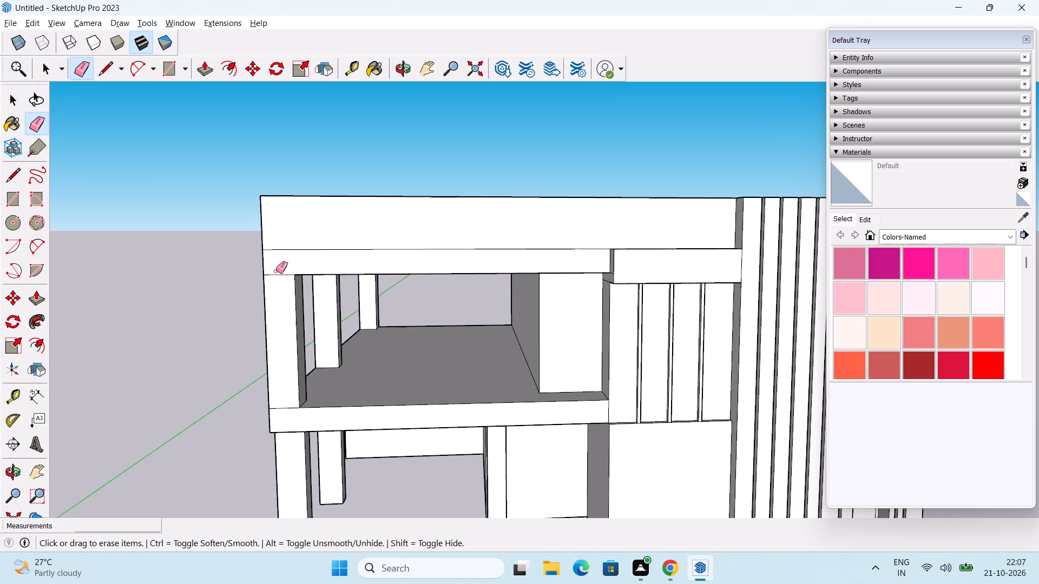
click(278, 270)
shift+middle_drag(344, 376, 352, 318)
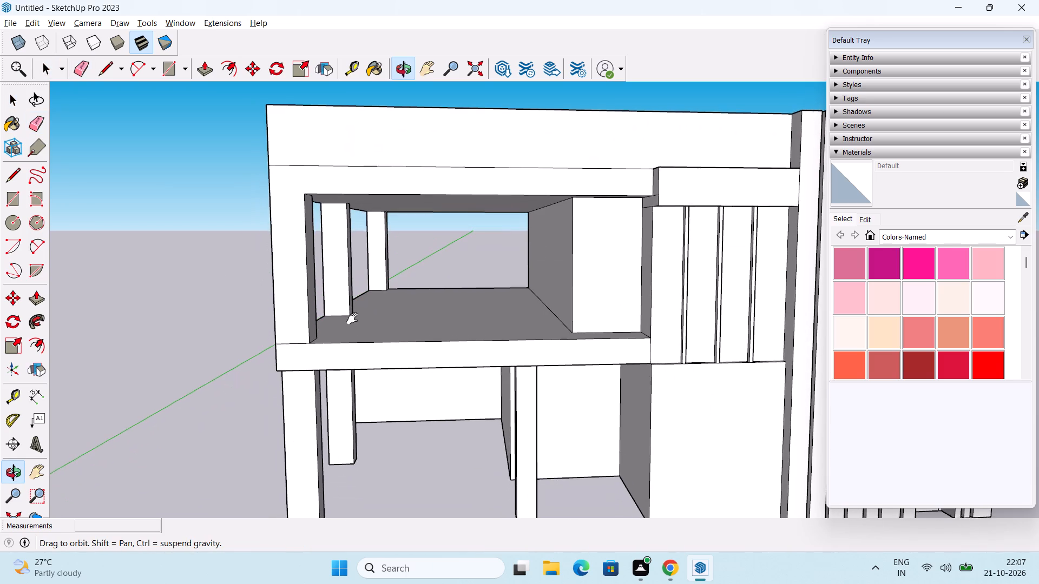
shift+middle_drag(352, 318, 352, 318)
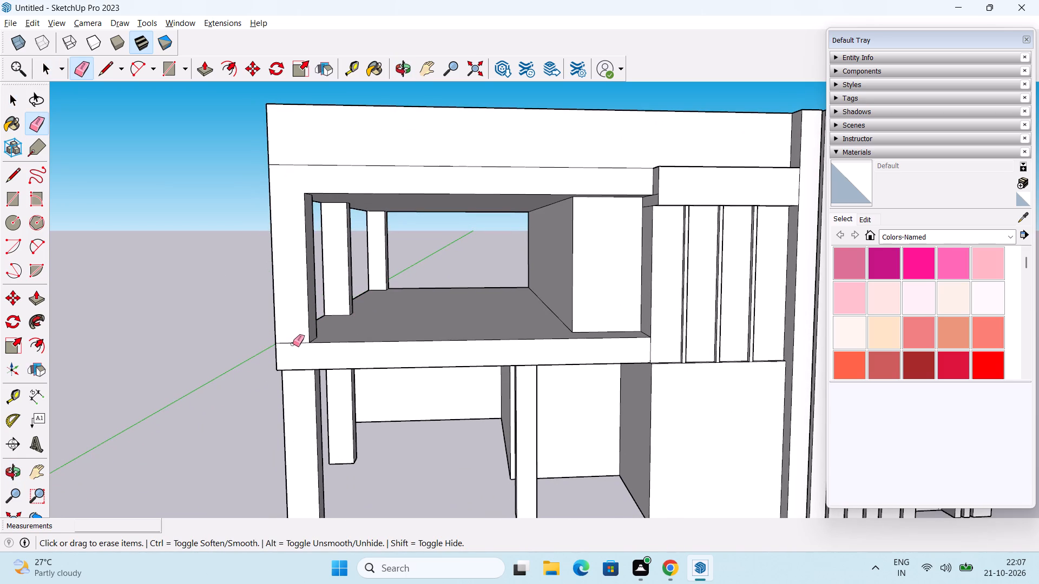
click(295, 342)
scroll(295, 342, down, 3)
key(space)
scroll(287, 348, down, 2)
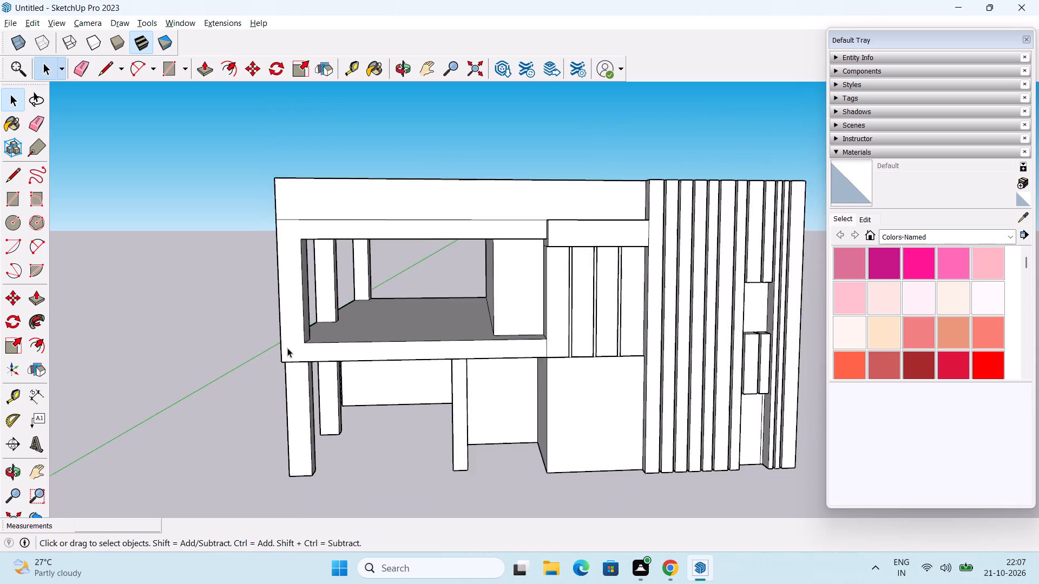
Examine the balcony's front frame and the adjoining projecting band from front and corner views.
scroll(287, 348, down, 1)
middle_drag(355, 362, 356, 316)
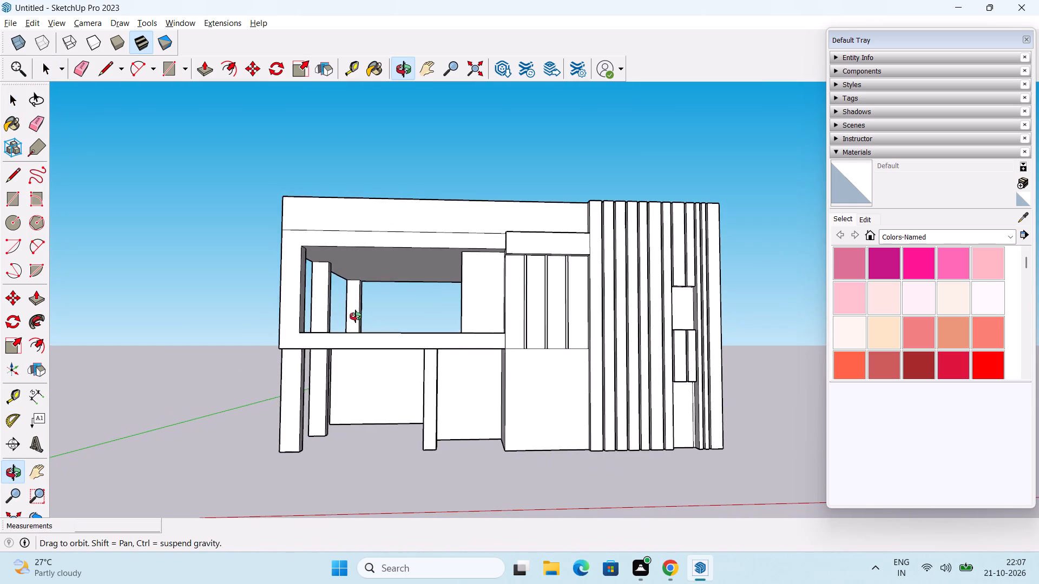
middle_drag(356, 316, 369, 348)
scroll(374, 331, down, 1)
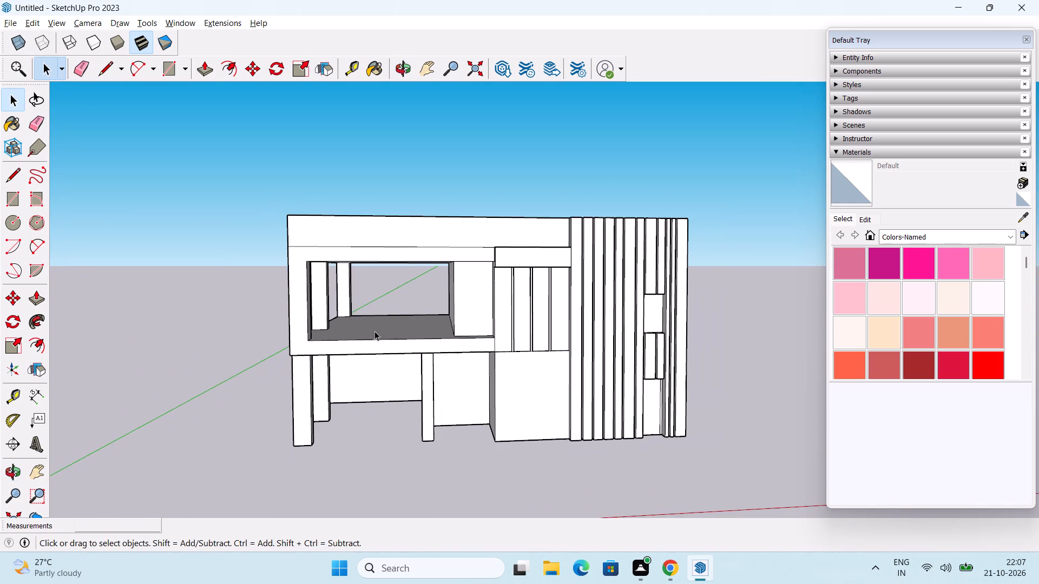
shift+middle_drag(378, 323, 377, 376)
middle_drag(437, 380, 540, 360)
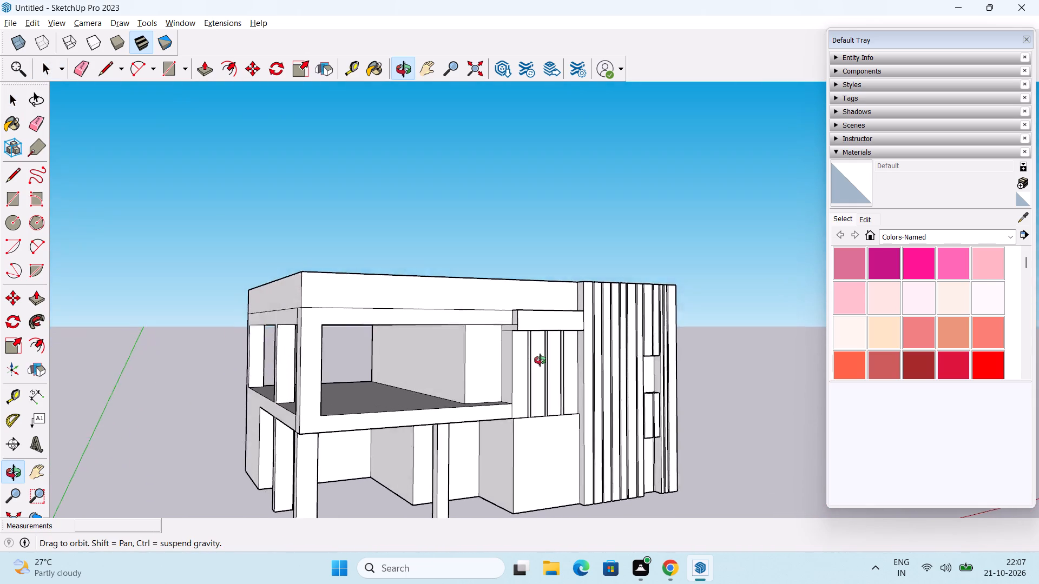
middle_drag(540, 360, 603, 387)
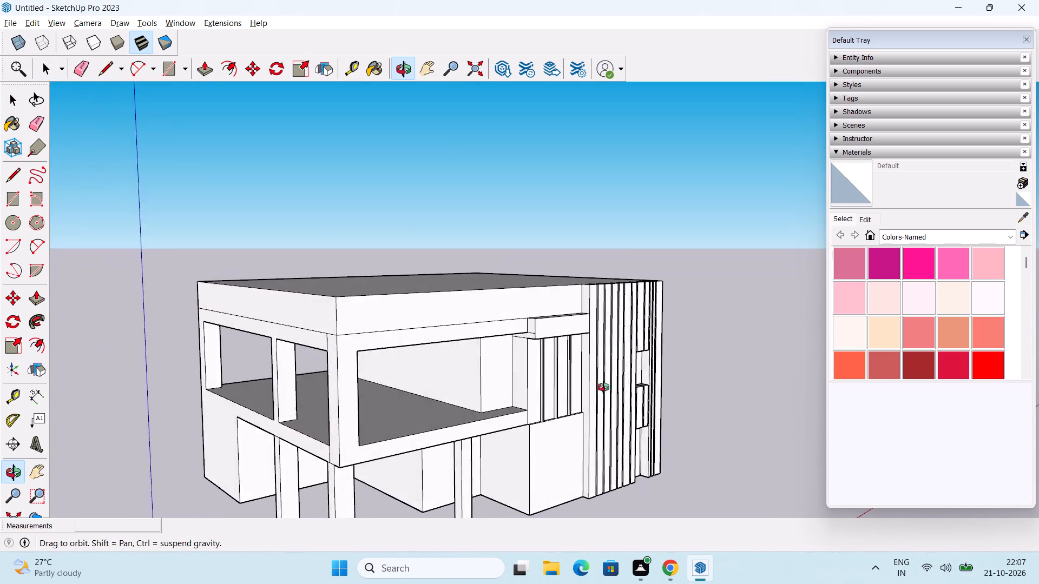
middle_drag(603, 387, 636, 391)
scroll(537, 343, up, 4)
middle_drag(548, 360, 485, 362)
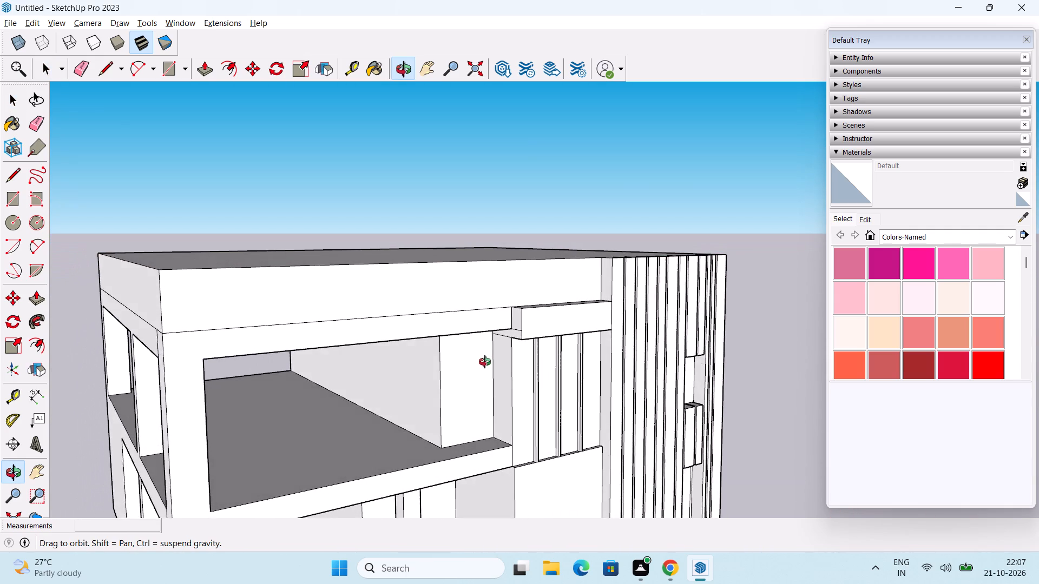
middle_drag(485, 362, 451, 362)
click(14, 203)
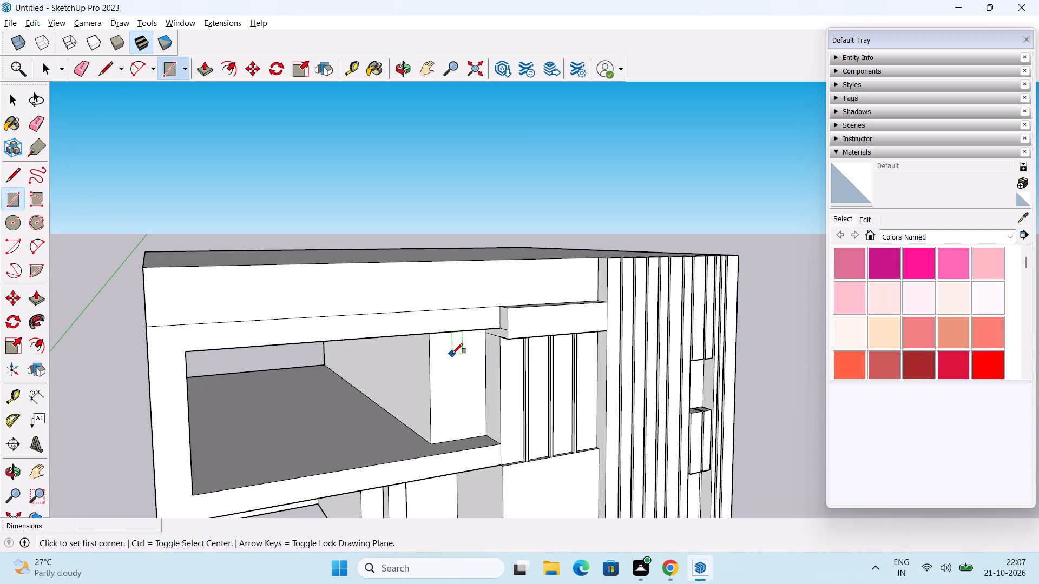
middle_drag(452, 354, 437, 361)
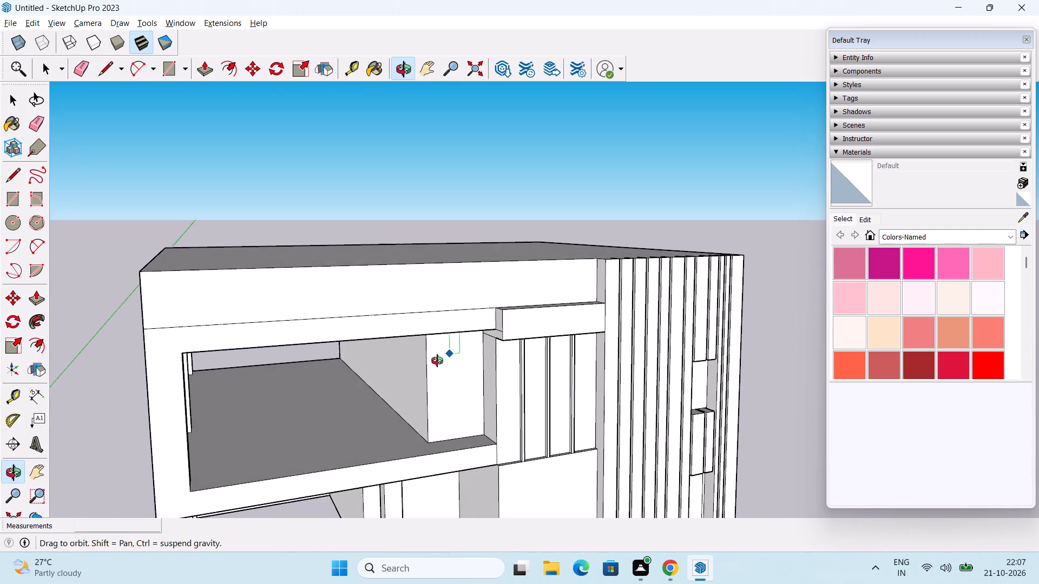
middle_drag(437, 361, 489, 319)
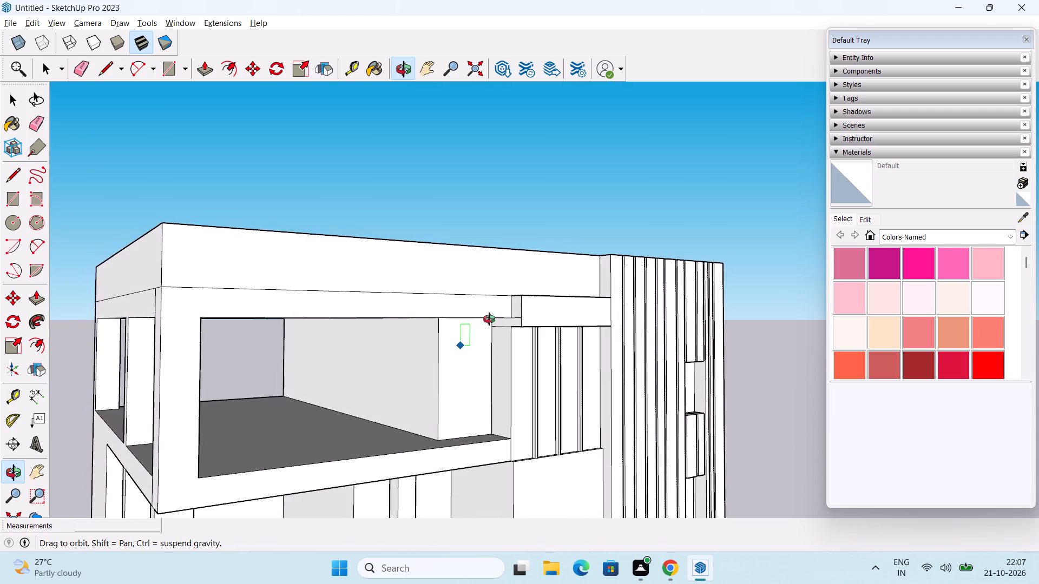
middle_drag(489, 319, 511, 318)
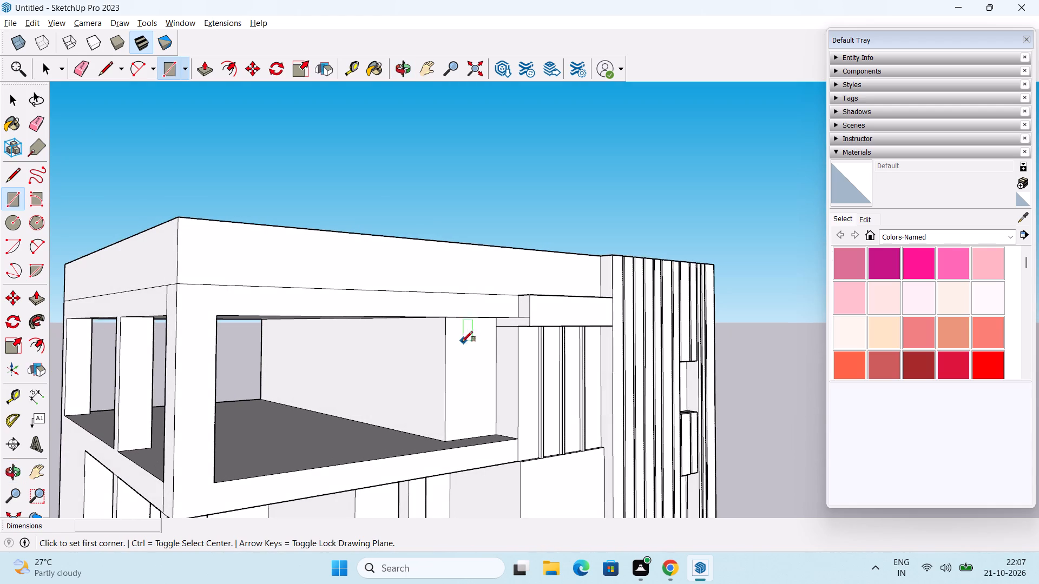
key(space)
Pull the balcony's front frame face 1' forward, flush with the adjoining projecting band.
middle_drag(433, 394, 444, 351)
middle_drag(444, 347, 435, 350)
middle_drag(448, 276, 449, 277)
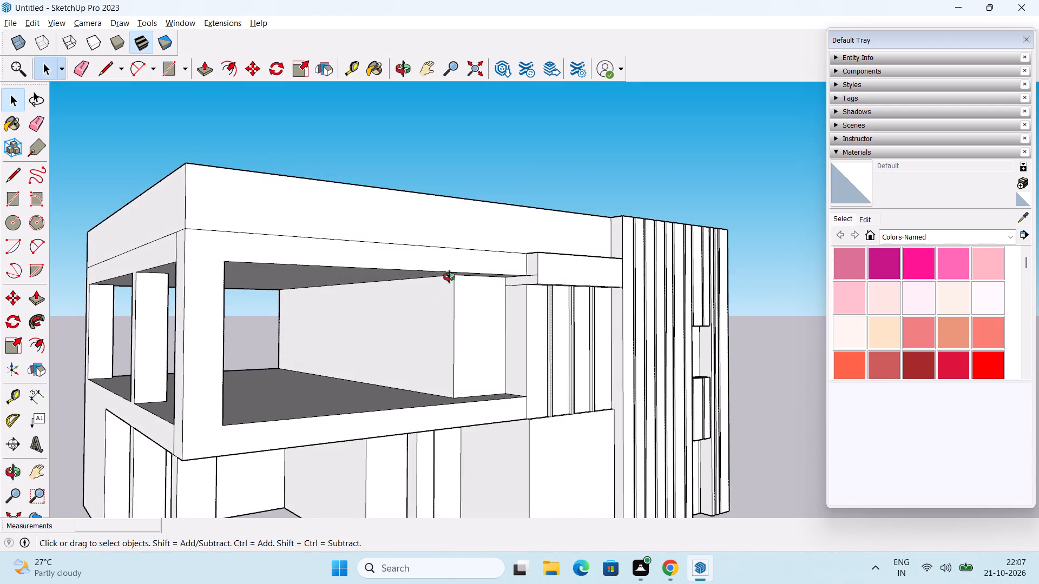
middle_drag(449, 277, 435, 321)
key(p)
click(425, 277)
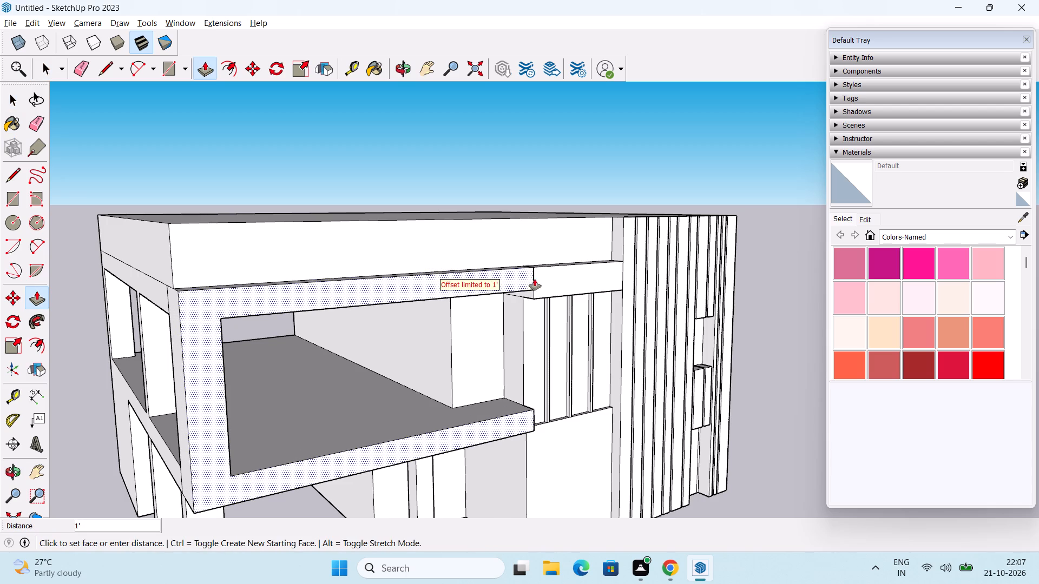
click(534, 279)
middle_drag(561, 398, 543, 384)
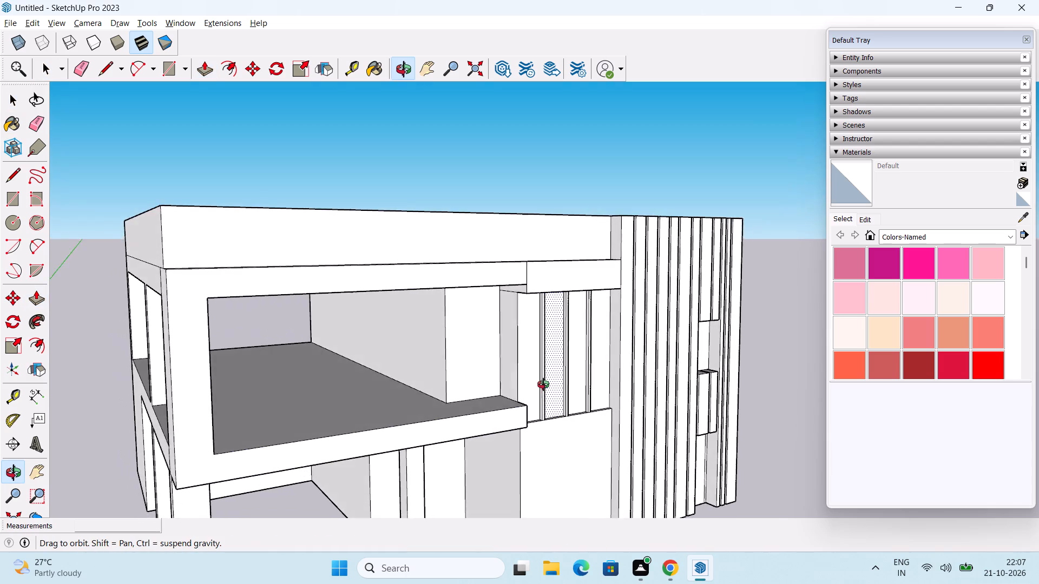
middle_drag(543, 384, 456, 344)
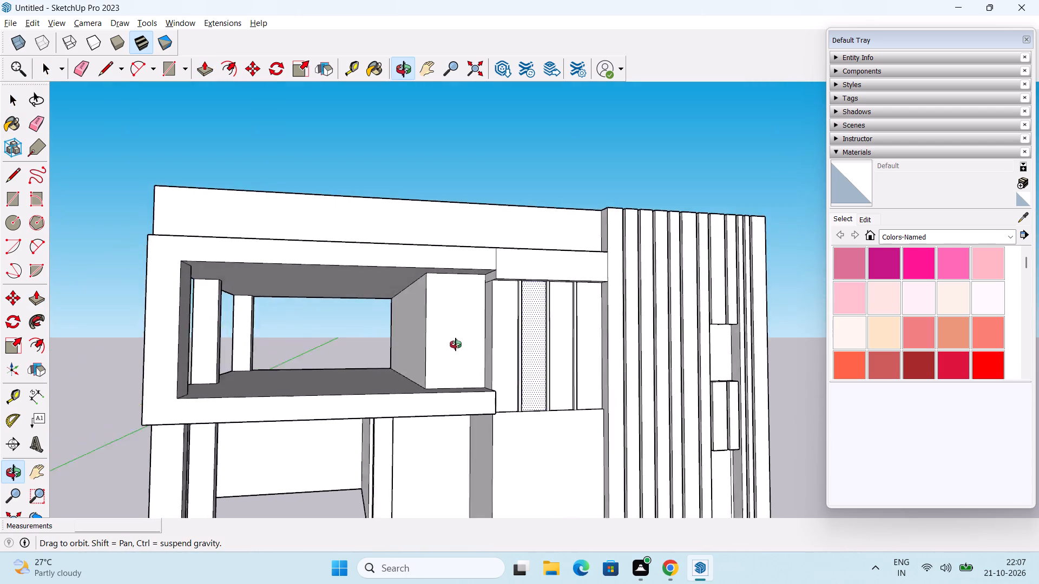
middle_drag(456, 344, 411, 244)
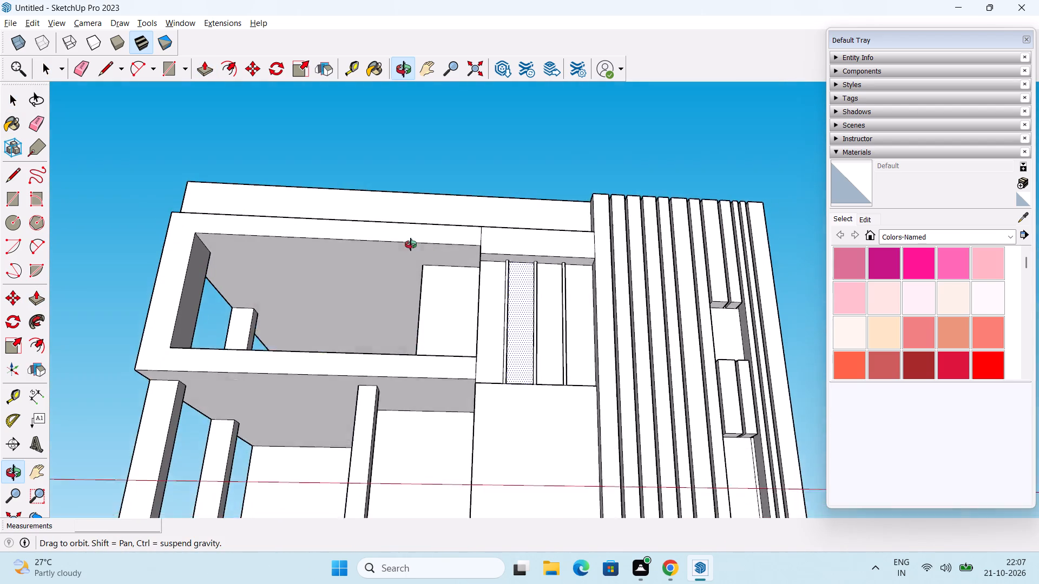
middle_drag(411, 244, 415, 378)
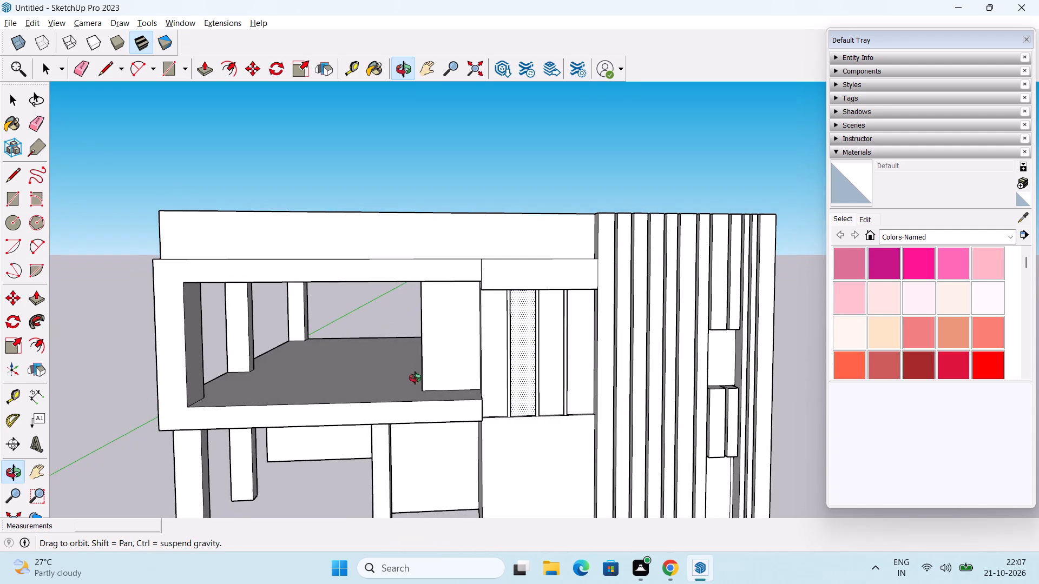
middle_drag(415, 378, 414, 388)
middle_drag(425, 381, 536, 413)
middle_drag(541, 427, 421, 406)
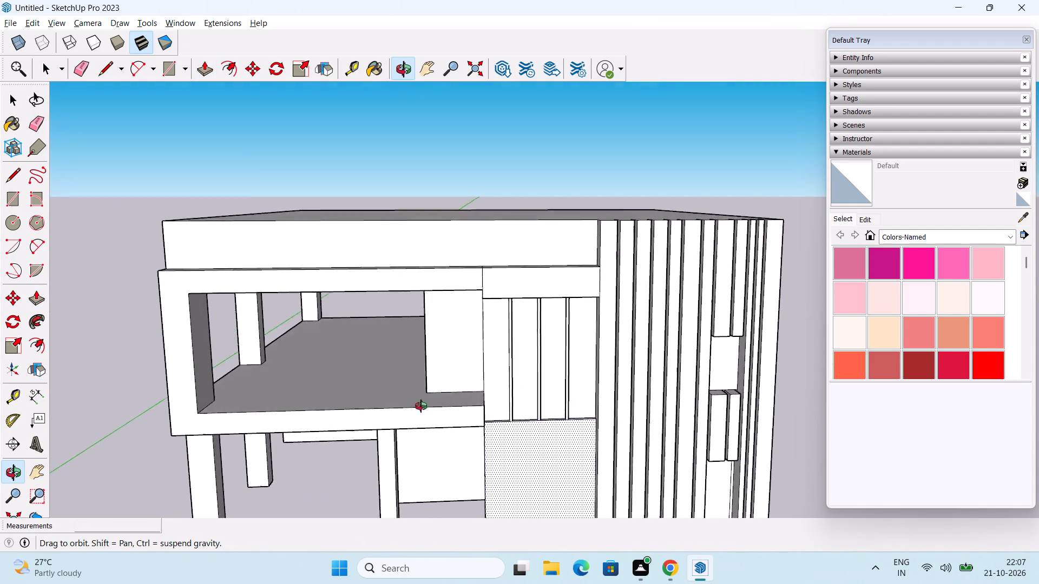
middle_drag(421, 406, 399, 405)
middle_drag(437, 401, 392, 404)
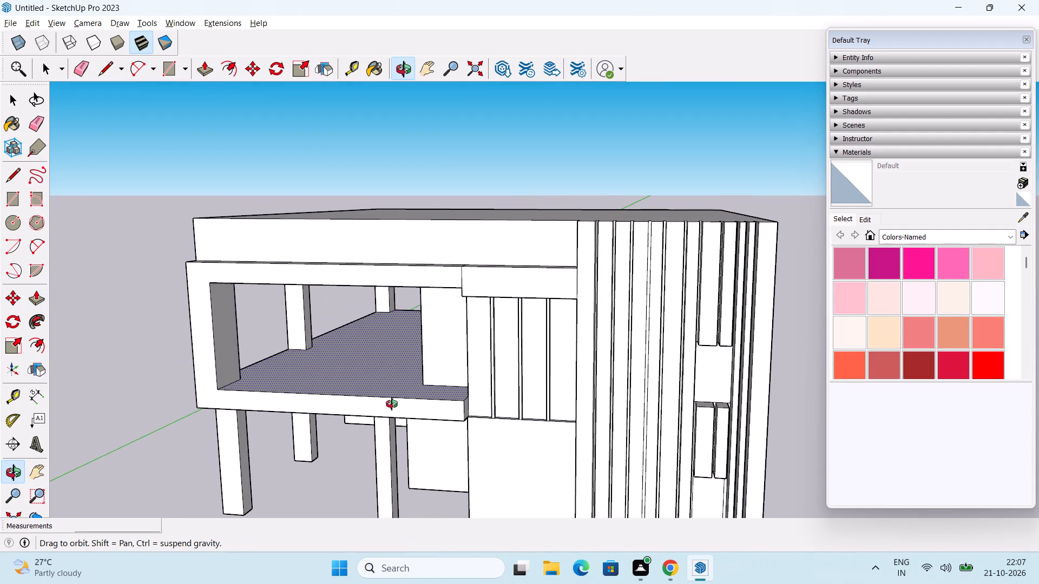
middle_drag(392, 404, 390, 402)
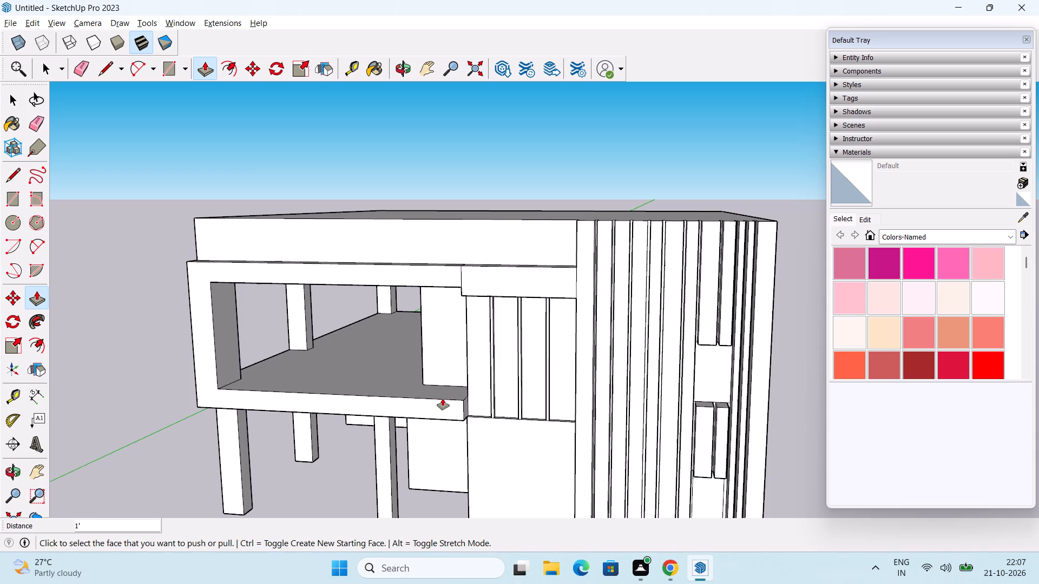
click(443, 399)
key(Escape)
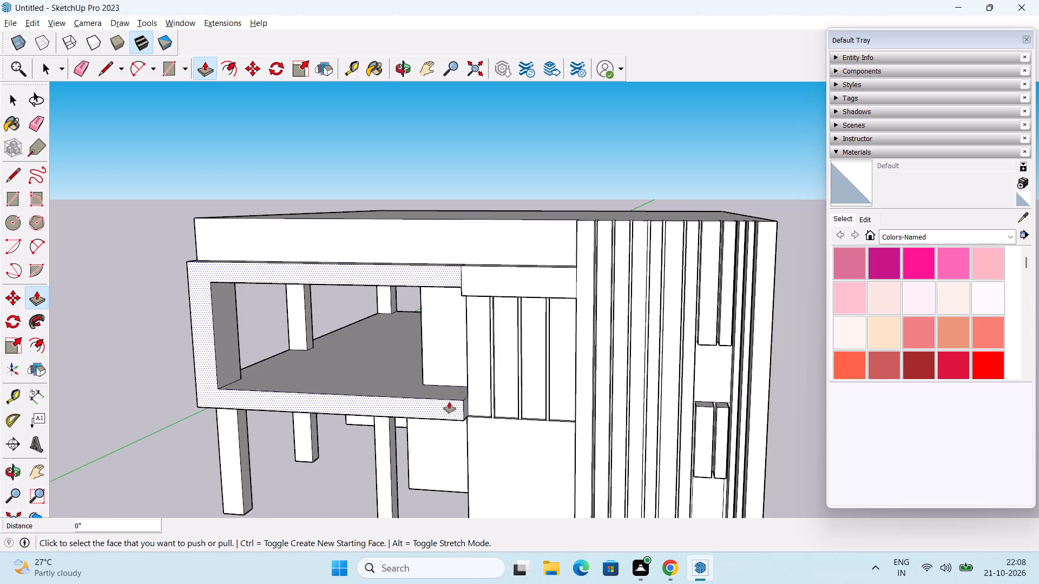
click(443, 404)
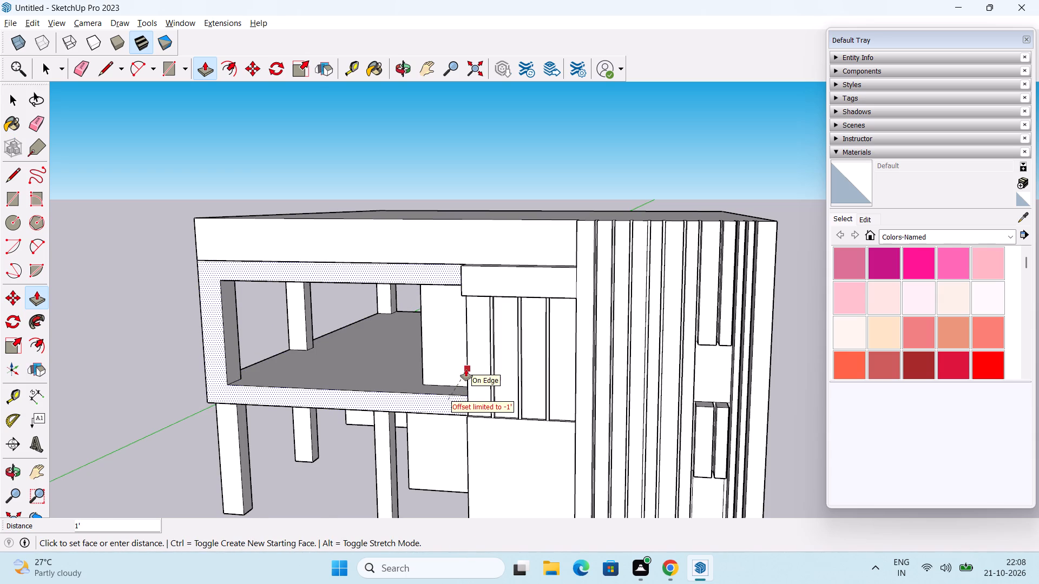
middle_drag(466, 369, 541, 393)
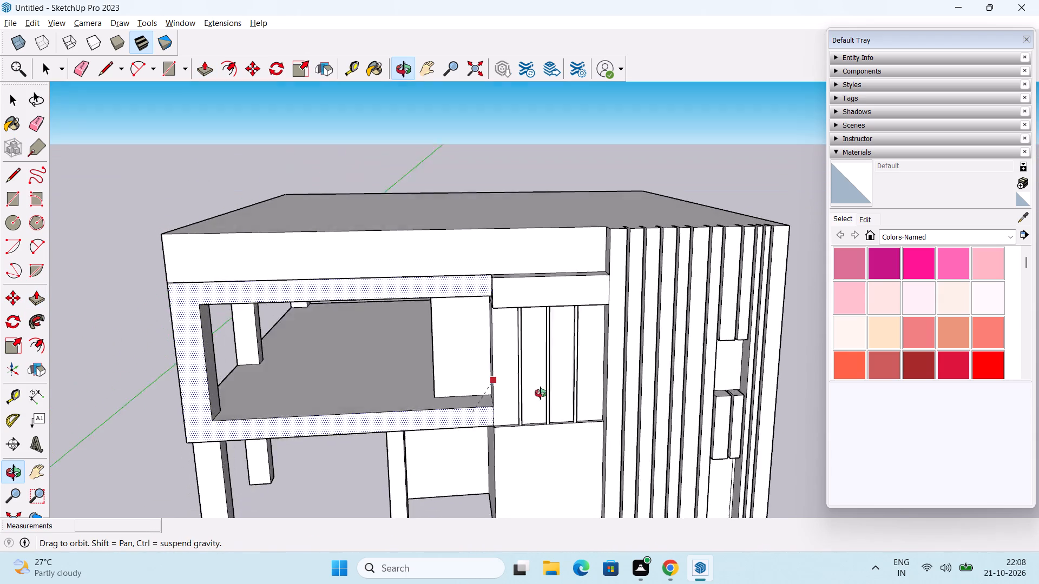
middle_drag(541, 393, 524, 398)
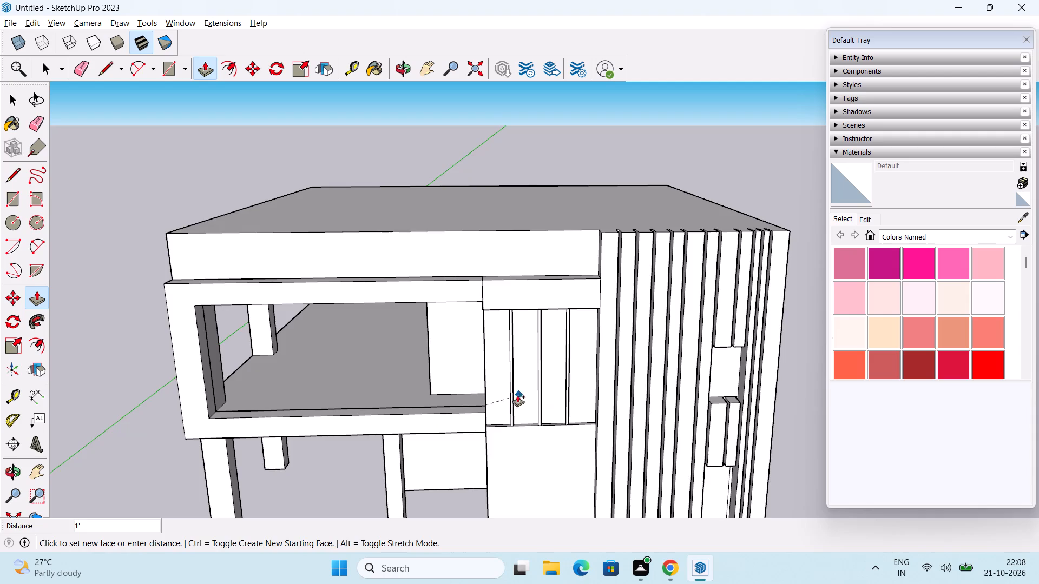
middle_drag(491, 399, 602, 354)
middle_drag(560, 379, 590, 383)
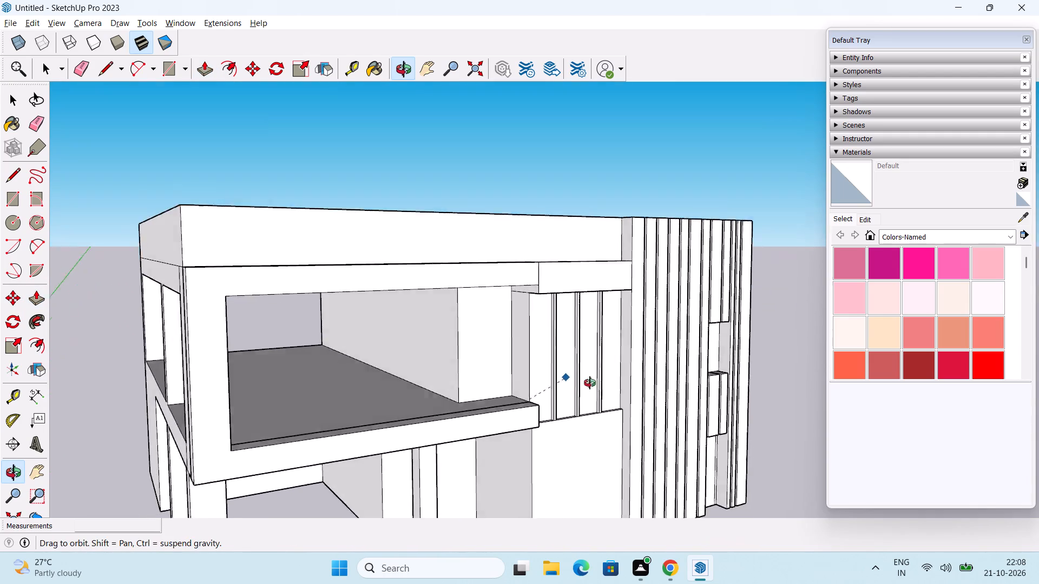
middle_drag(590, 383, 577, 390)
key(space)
Draw a rectangle about 8'8" high by 6' wide on the balcony's front frame, from the midpoint of its edge beside the adjoining band.
middle_drag(504, 399, 370, 403)
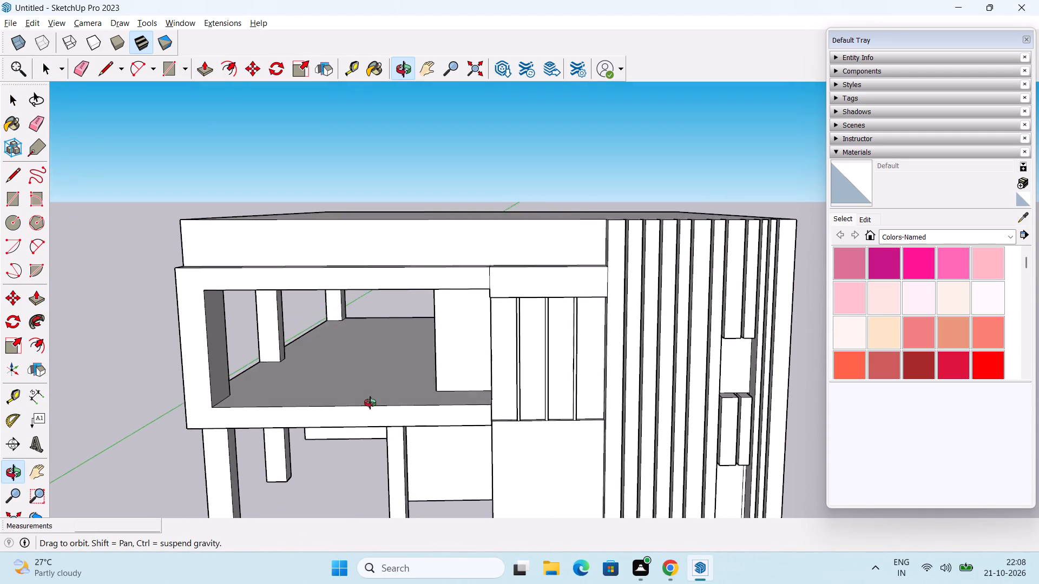
middle_drag(370, 403, 371, 394)
middle_drag(353, 365, 365, 415)
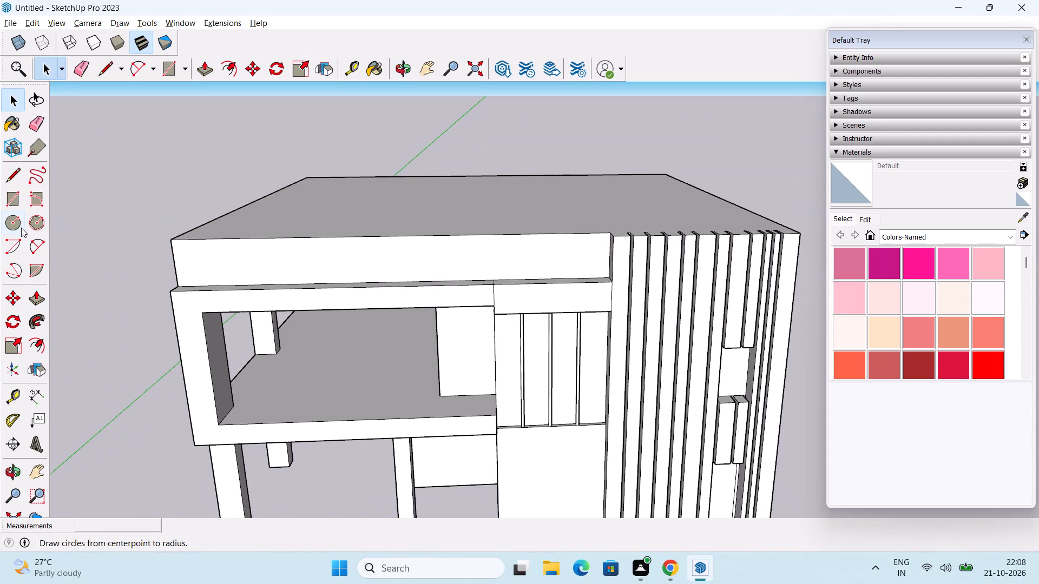
click(9, 200)
middle_drag(243, 263, 279, 234)
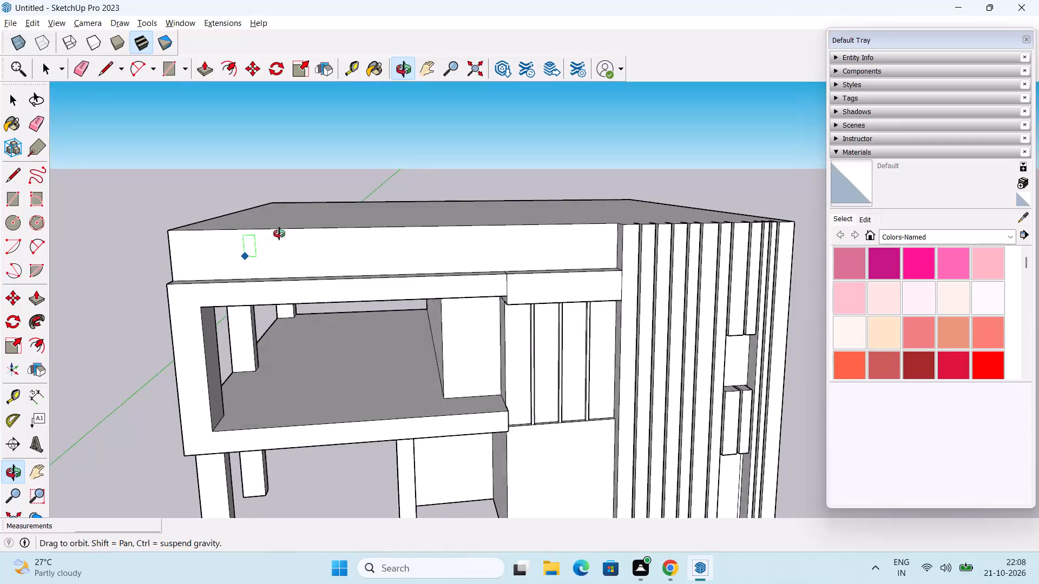
middle_drag(279, 234, 220, 247)
middle_drag(481, 318, 561, 312)
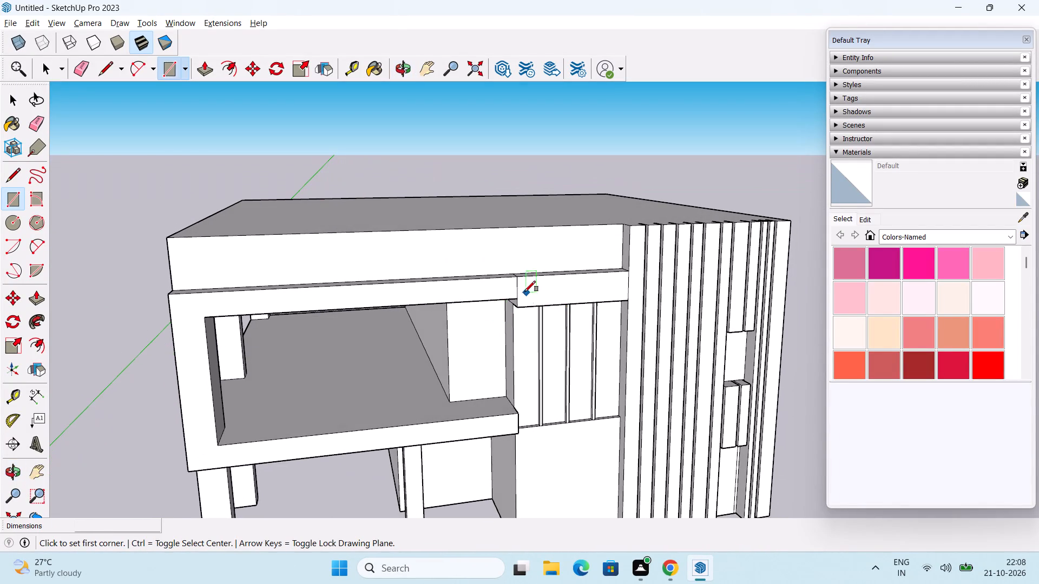
scroll(519, 290, up, 3)
middle_drag(514, 291, 683, 318)
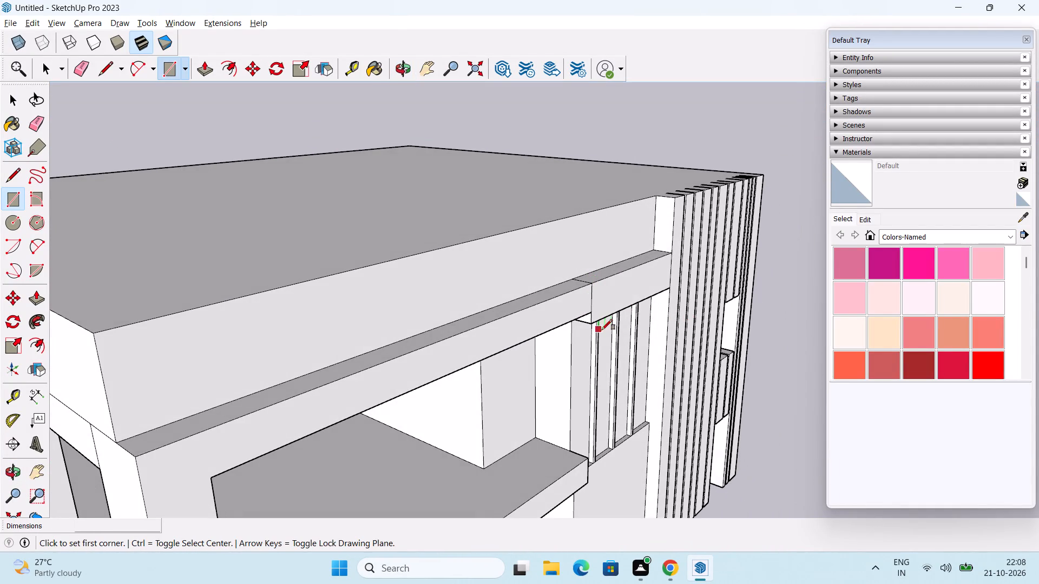
middle_drag(601, 330, 584, 326)
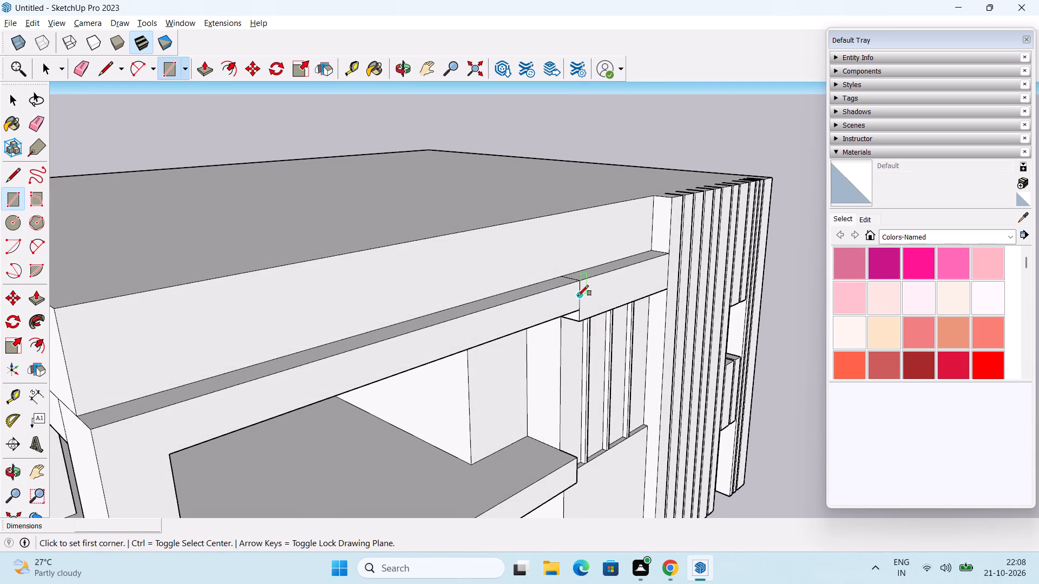
click(580, 295)
scroll(468, 388, down, 2)
middle_drag(475, 396, 354, 327)
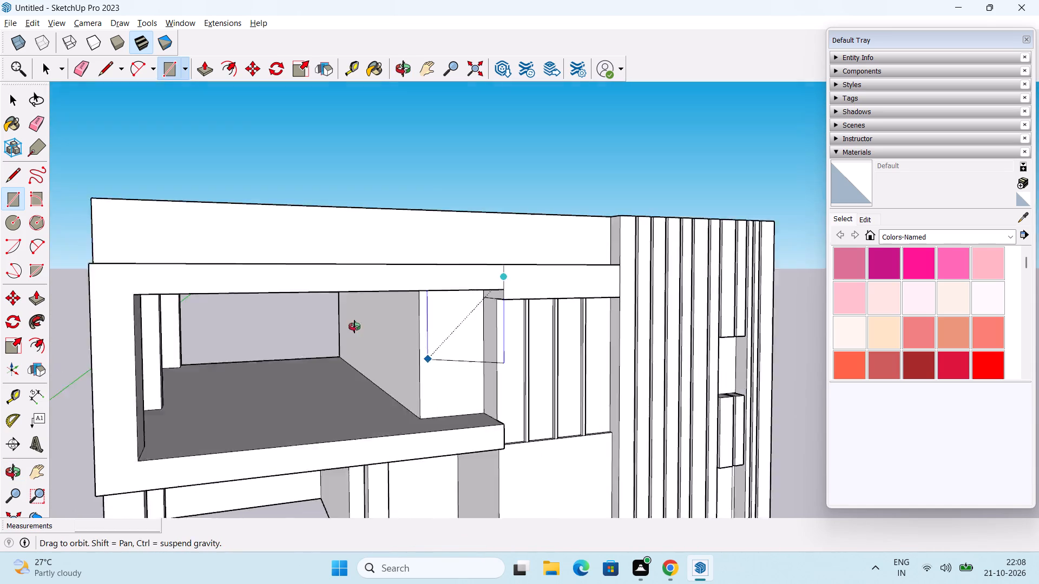
middle_drag(354, 327, 331, 321)
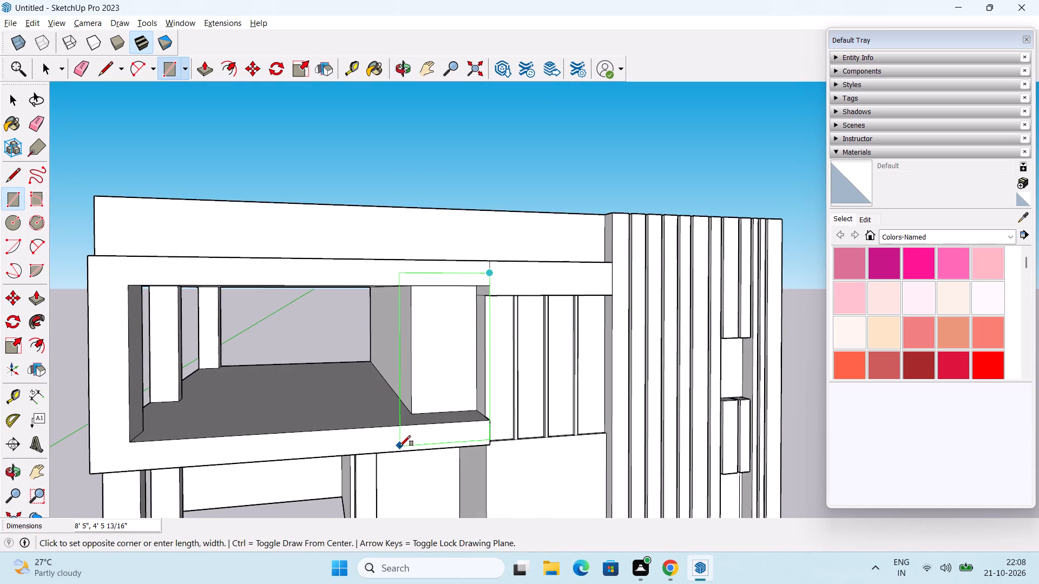
middle_drag(395, 443, 356, 435)
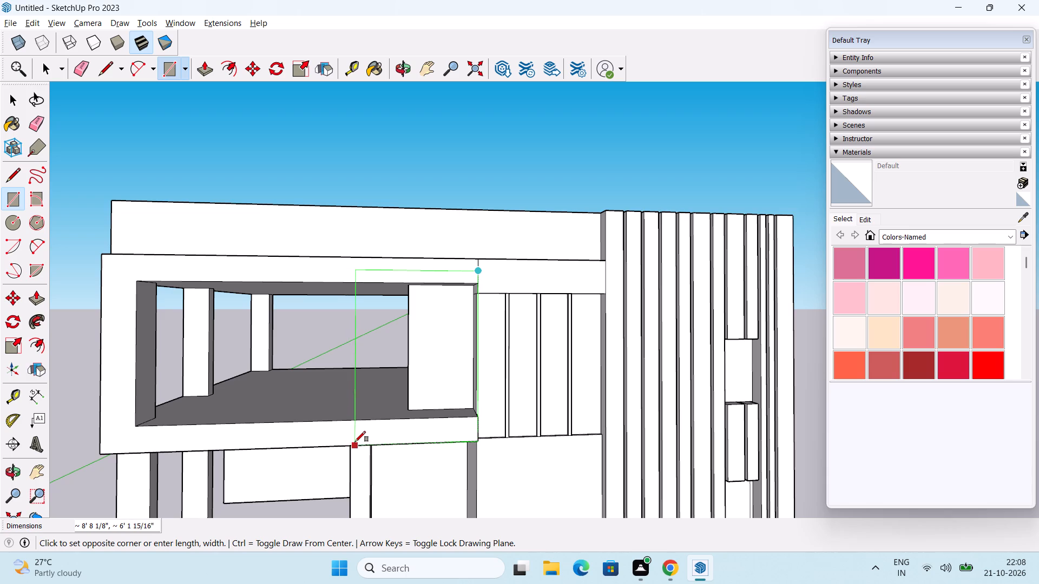
click(350, 443)
middle_drag(356, 433, 351, 434)
Delete the face covering the rest of the balcony's front opening beside the new rectangle.
key(space)
click(301, 343)
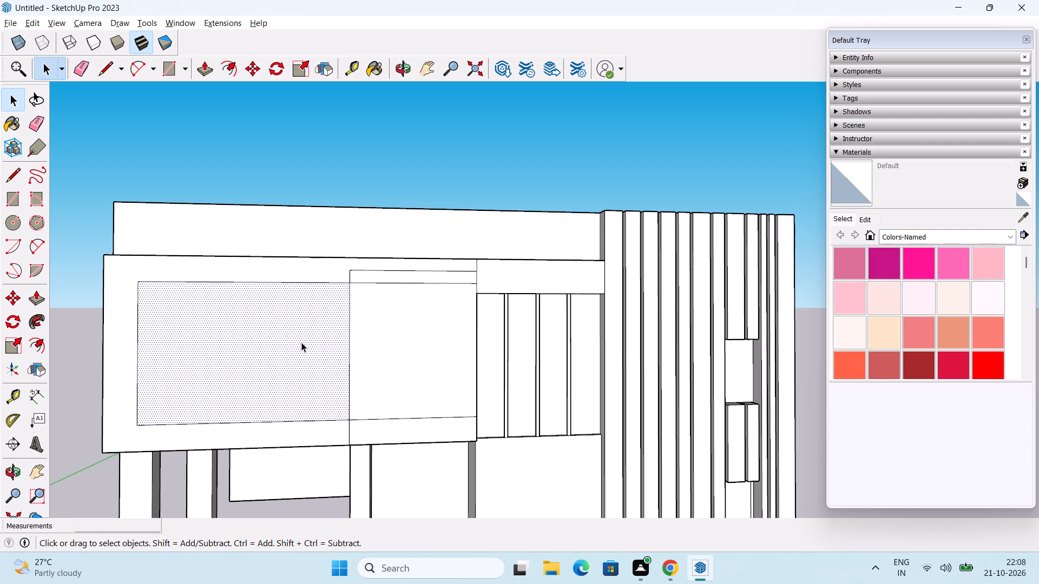
key(Delete)
middle_click(303, 347)
middle_drag(372, 333, 377, 362)
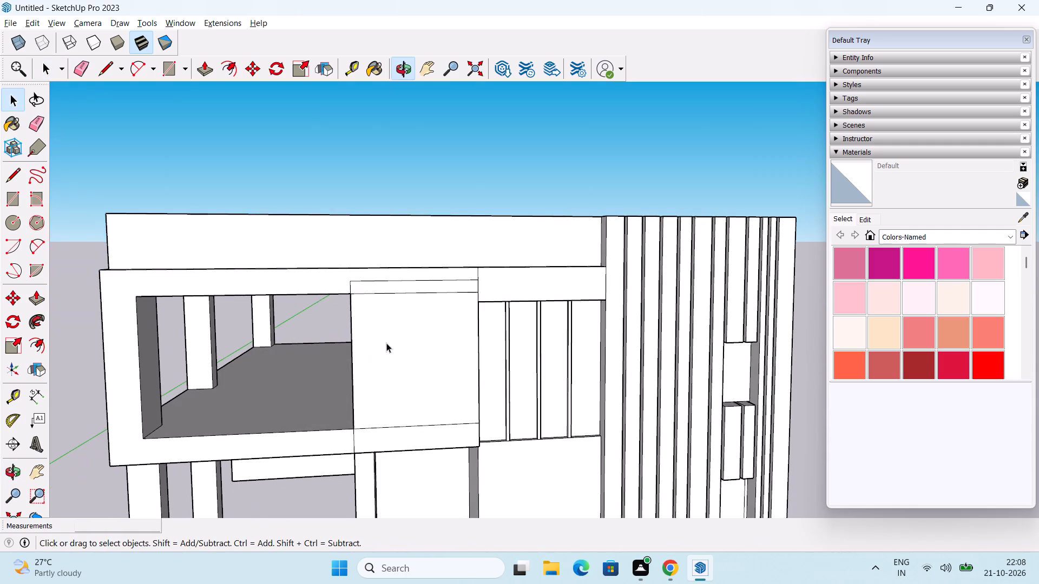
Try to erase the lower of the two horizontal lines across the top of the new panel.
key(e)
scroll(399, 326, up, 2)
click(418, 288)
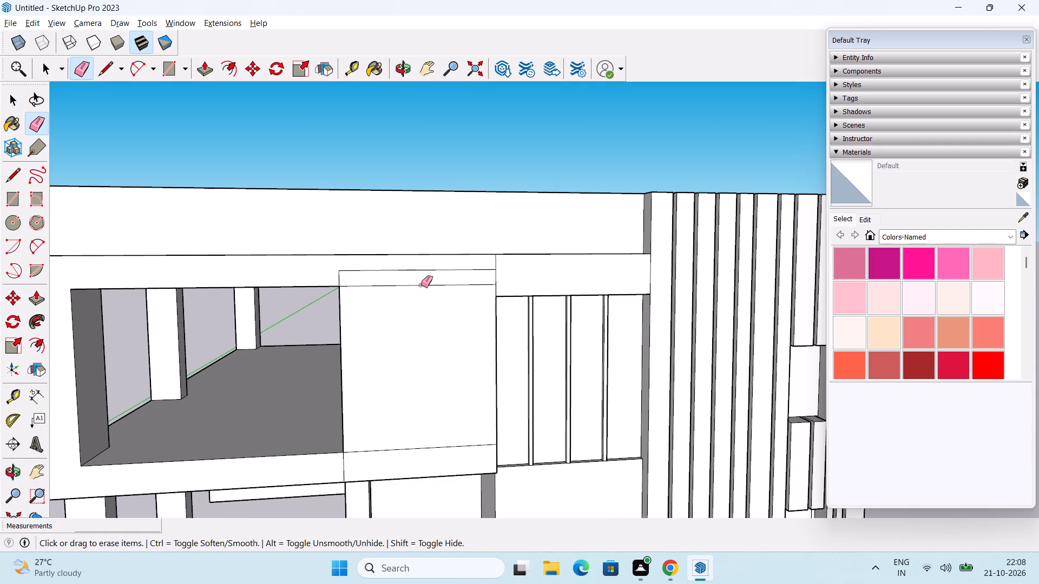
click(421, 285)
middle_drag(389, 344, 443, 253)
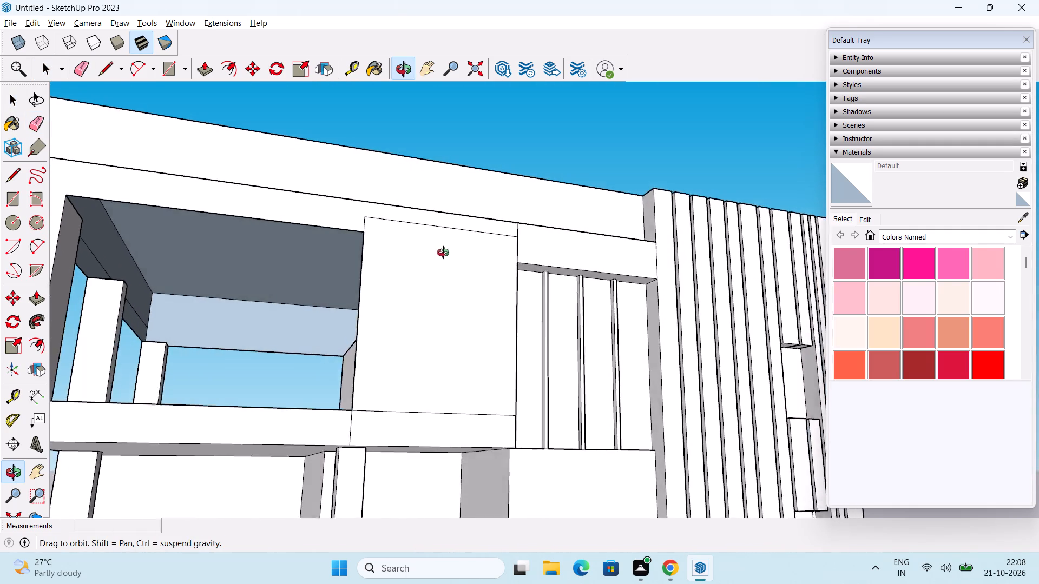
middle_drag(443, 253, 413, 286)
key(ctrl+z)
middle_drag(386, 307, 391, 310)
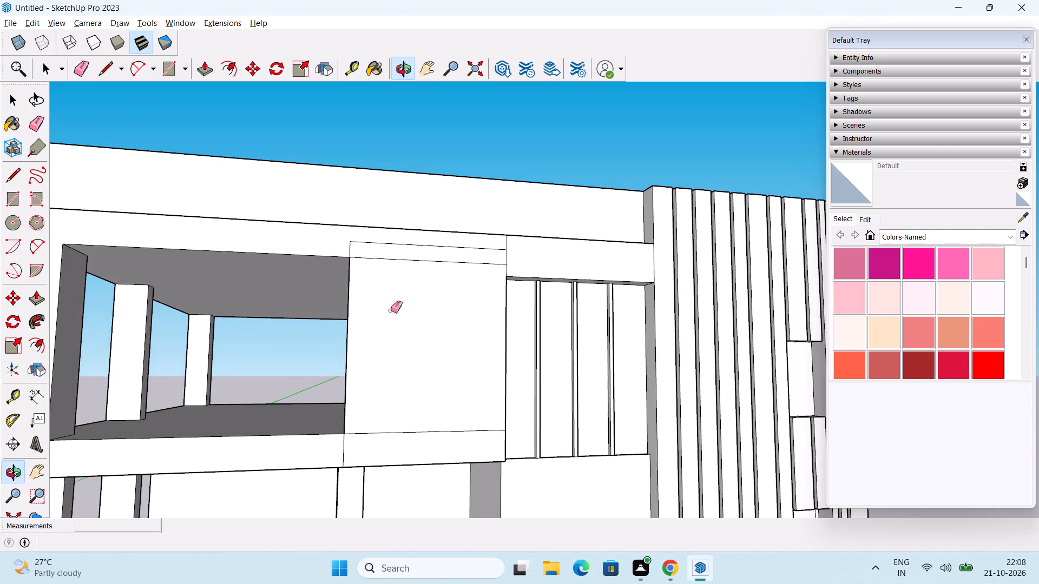
Copy the panel's vertical edge beside the balcony opening inward across the panel, trying 1' and settling on 9".
scroll(382, 316, up, 2)
middle_drag(385, 316, 347, 320)
key(space)
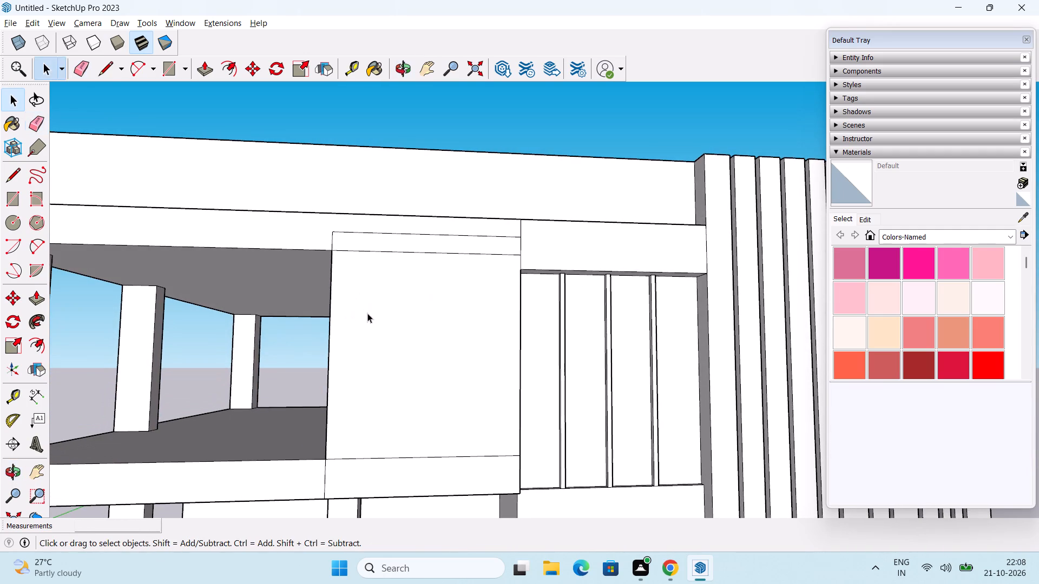
middle_drag(367, 313, 367, 327)
middle_drag(386, 316, 398, 329)
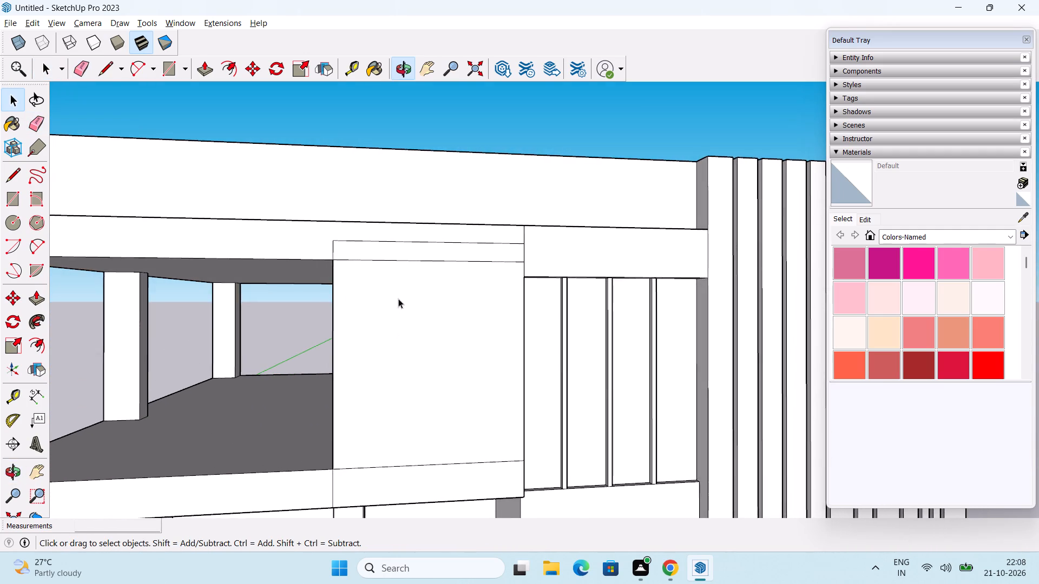
scroll(400, 276, up, 1)
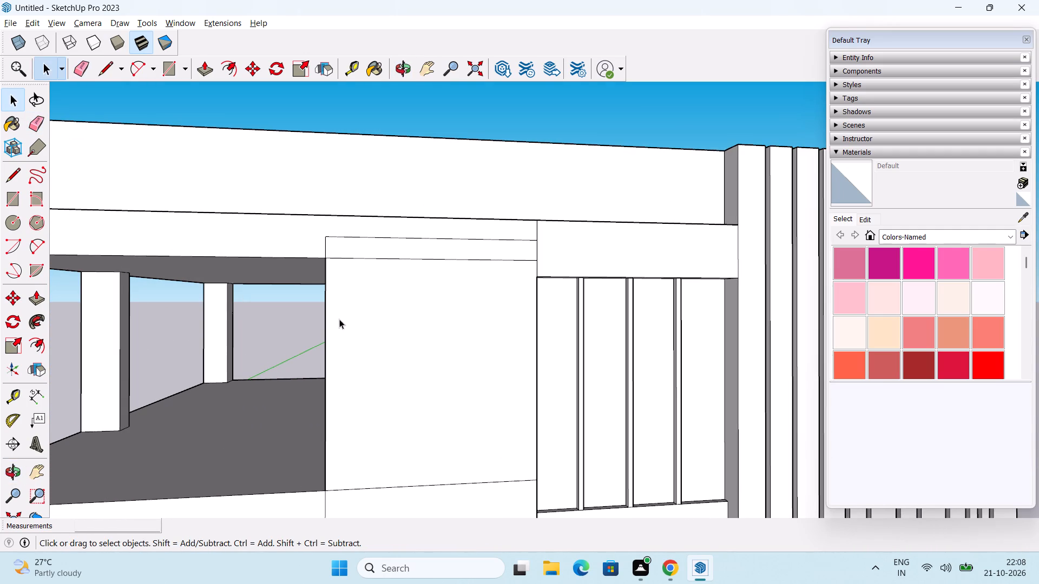
shift+middle_drag(339, 319, 354, 276)
click(340, 336)
shift+middle_drag(349, 348, 357, 322)
middle_drag(357, 318, 356, 323)
key(m)
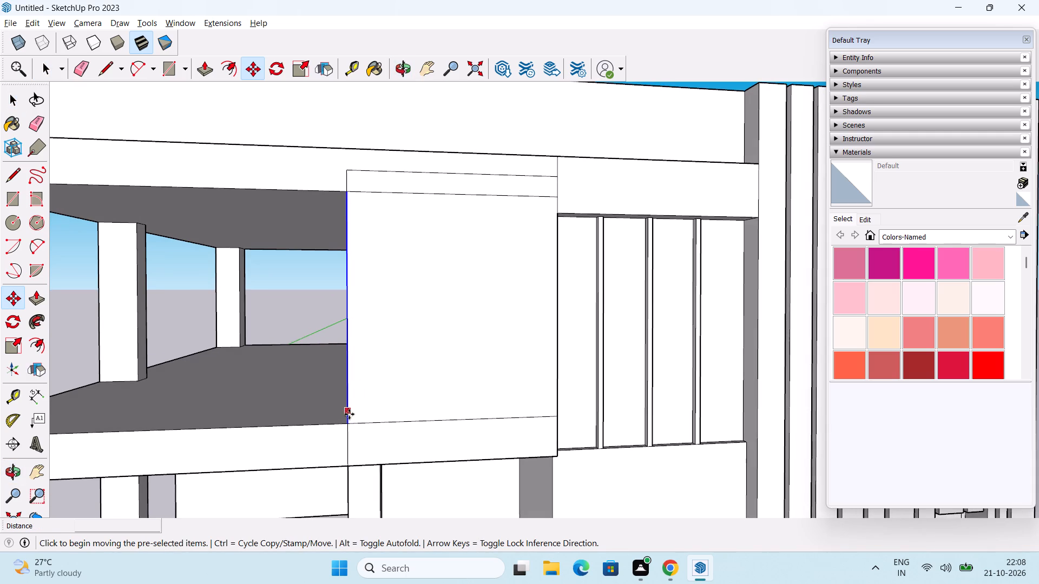
click(351, 422)
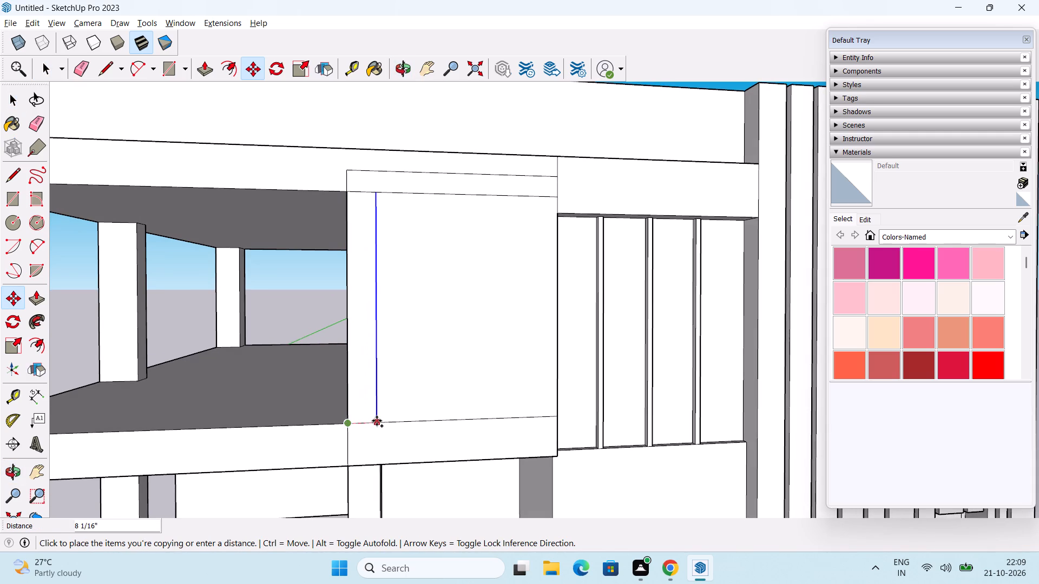
text(1')
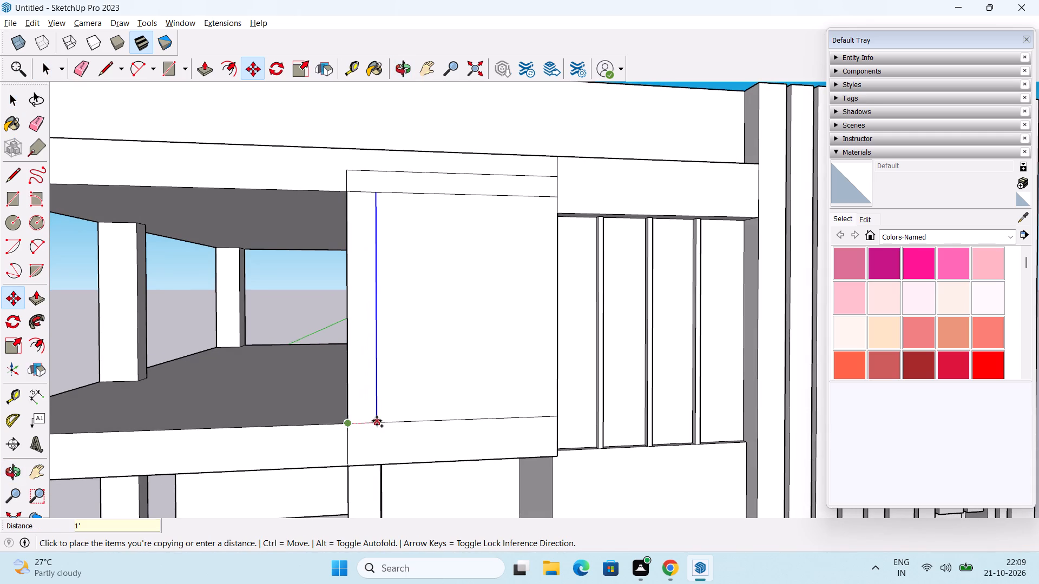
key(Return)
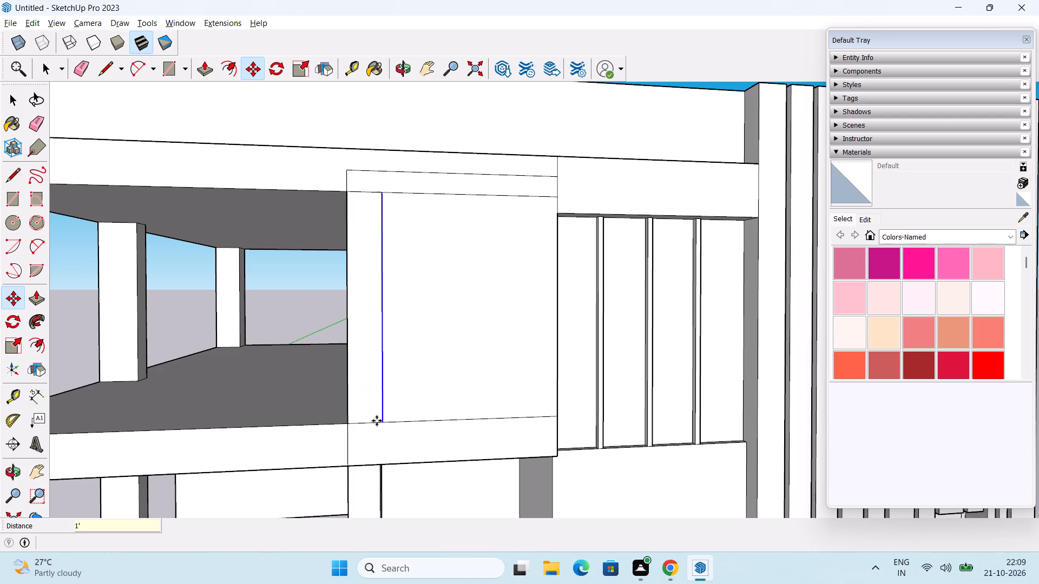
text(9")
key(Return)
key(space)
Copy the panel's vertical edge beside the finned section inward across the panel by about 1'.
middle_drag(430, 374, 420, 376)
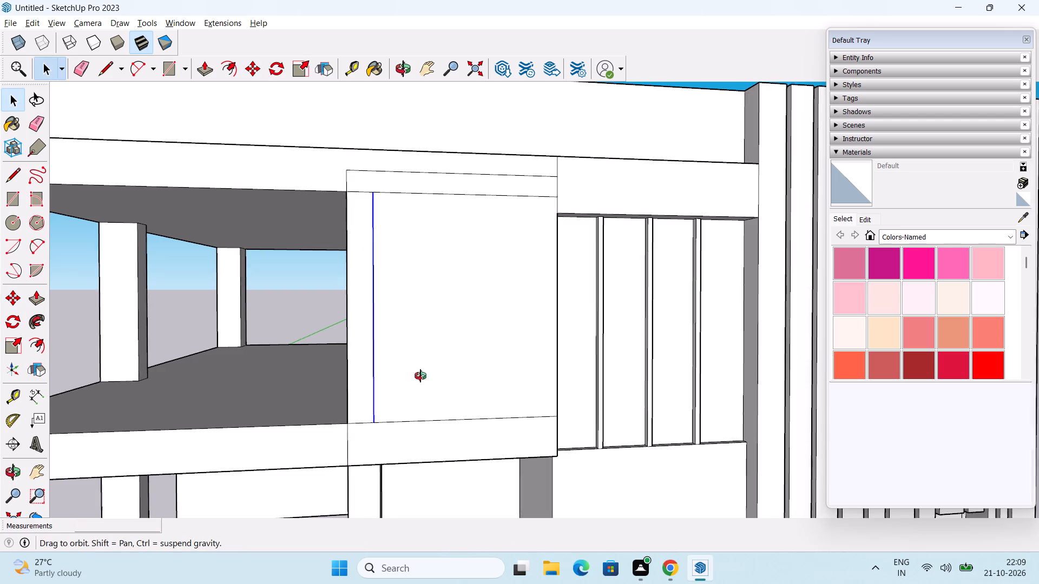
middle_drag(420, 376, 346, 403)
scroll(476, 361, up, 1)
middle_drag(471, 371, 530, 349)
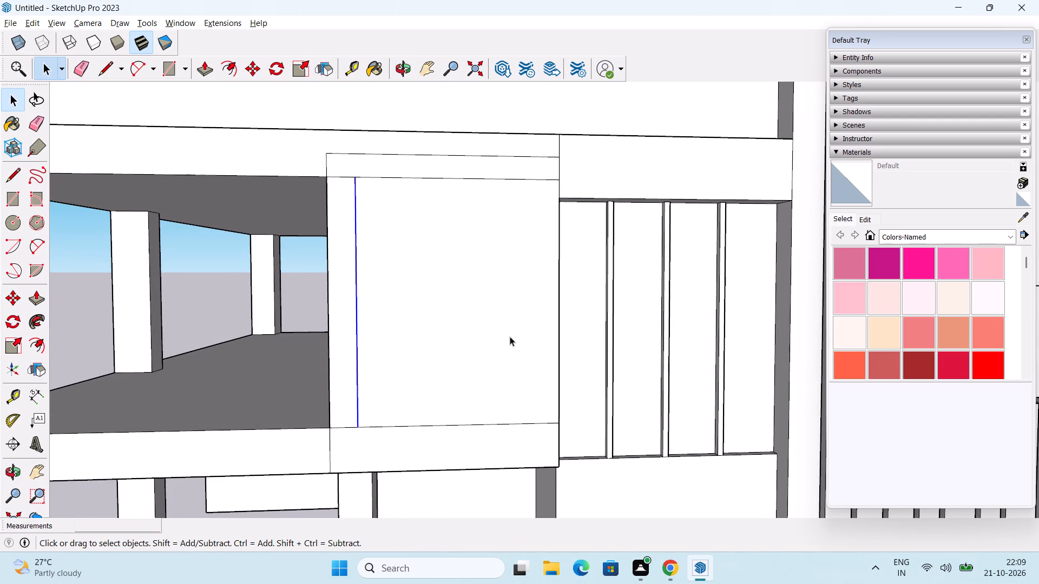
click(558, 348)
middle_drag(536, 416, 547, 417)
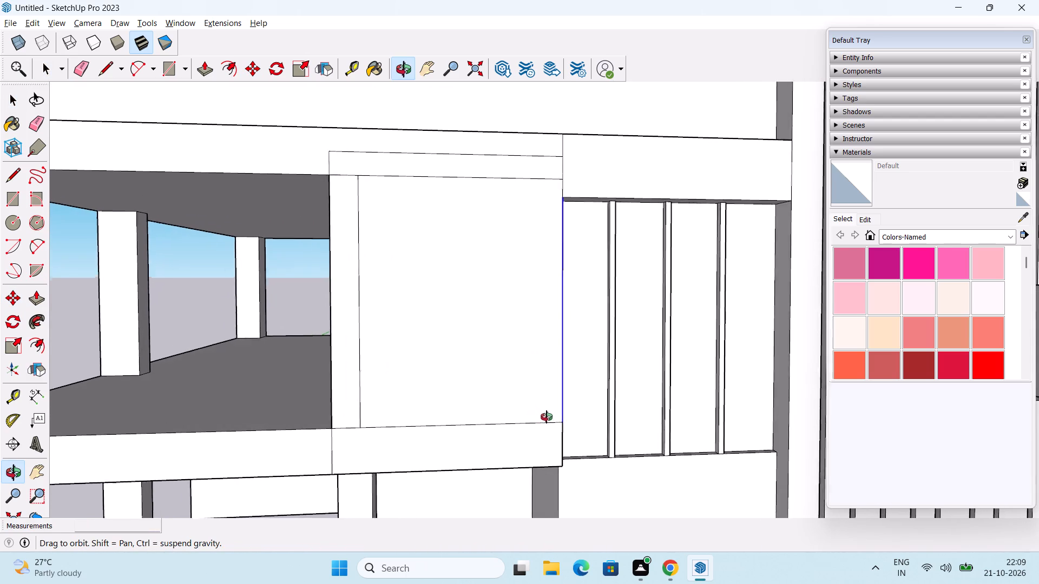
middle_drag(547, 417, 564, 422)
scroll(560, 422, down, 1)
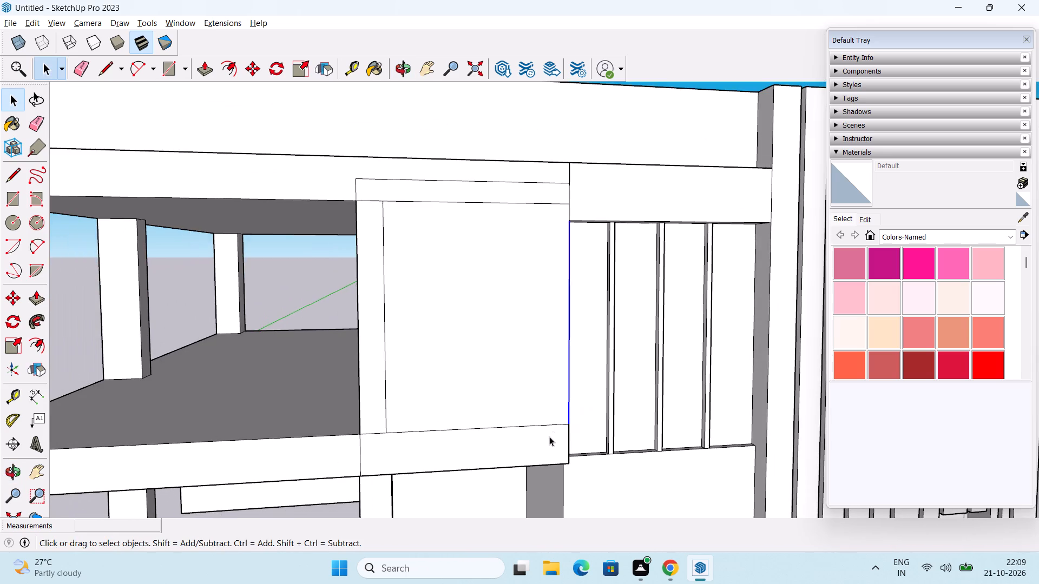
middle_drag(518, 441, 586, 357)
scroll(586, 357, down, 2)
middle_drag(574, 383, 565, 342)
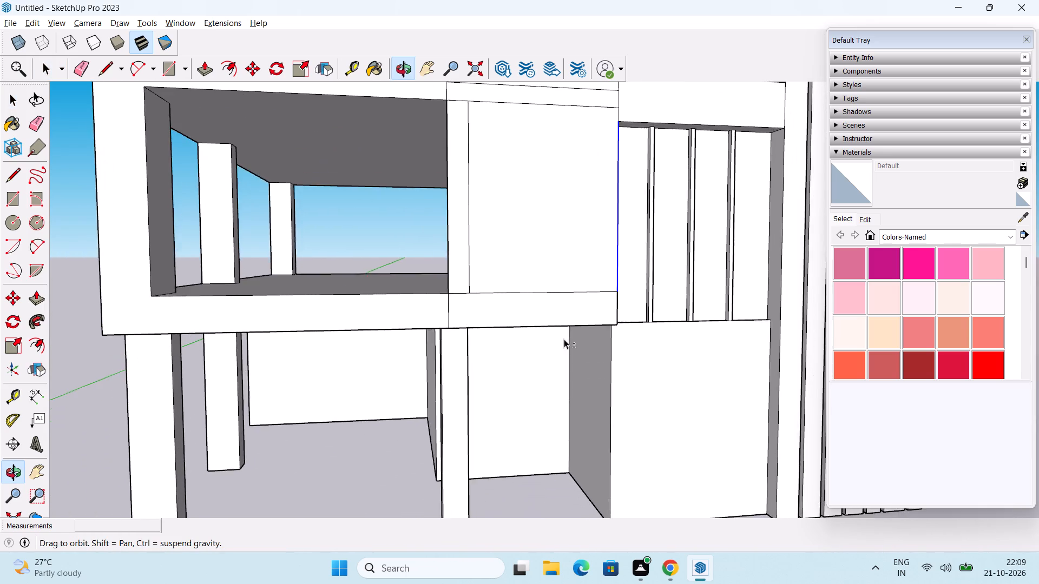
middle_drag(564, 349, 564, 364)
scroll(574, 339, up, 1)
middle_drag(574, 339, 568, 350)
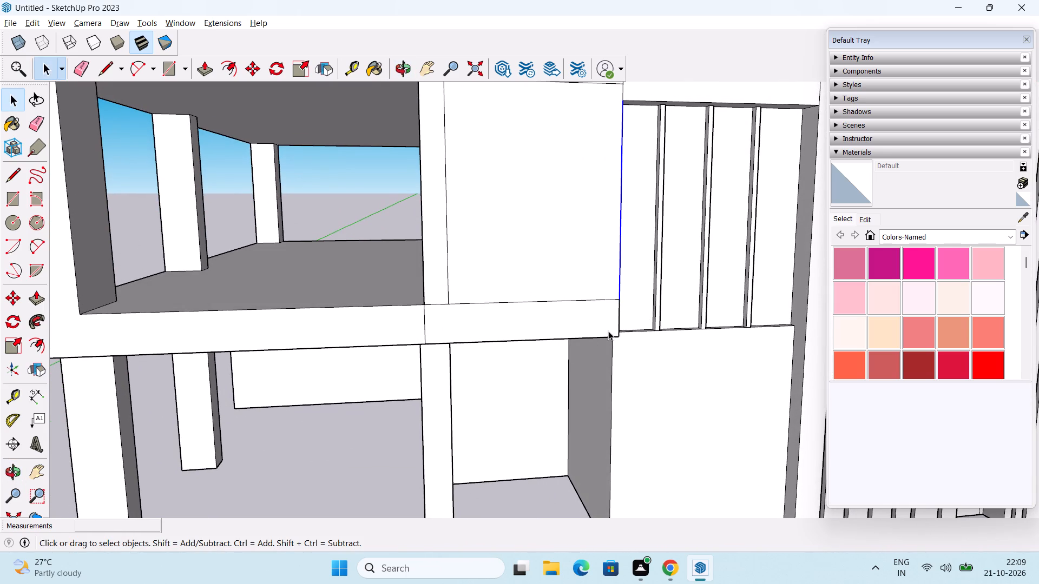
key(m)
middle_drag(615, 314, 602, 317)
scroll(602, 317, up, 2)
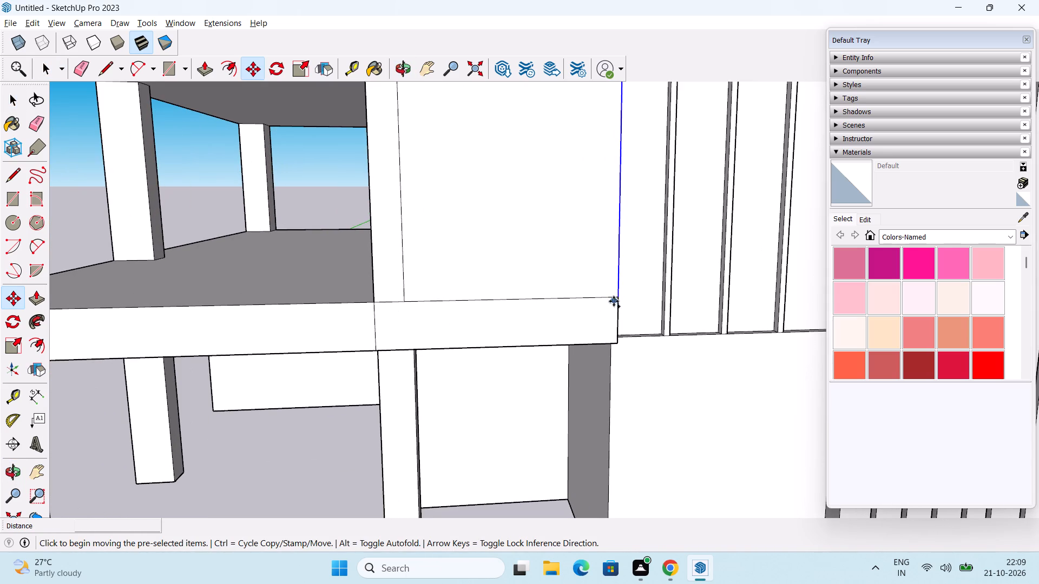
click(619, 296)
click(588, 298)
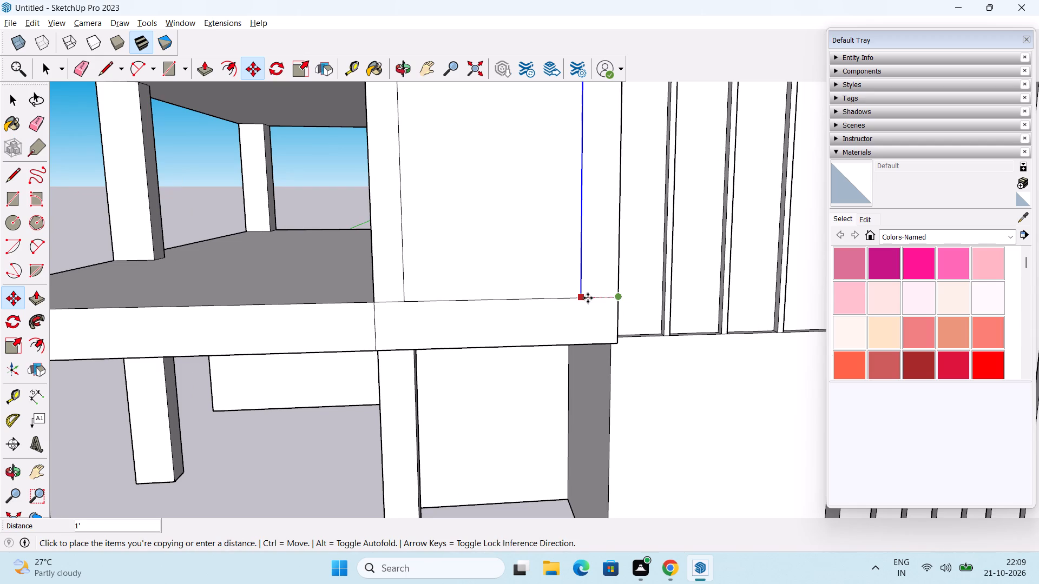
scroll(588, 298, down, 3)
key(space)
scroll(586, 310, down, 4)
scroll(588, 271, up, 2)
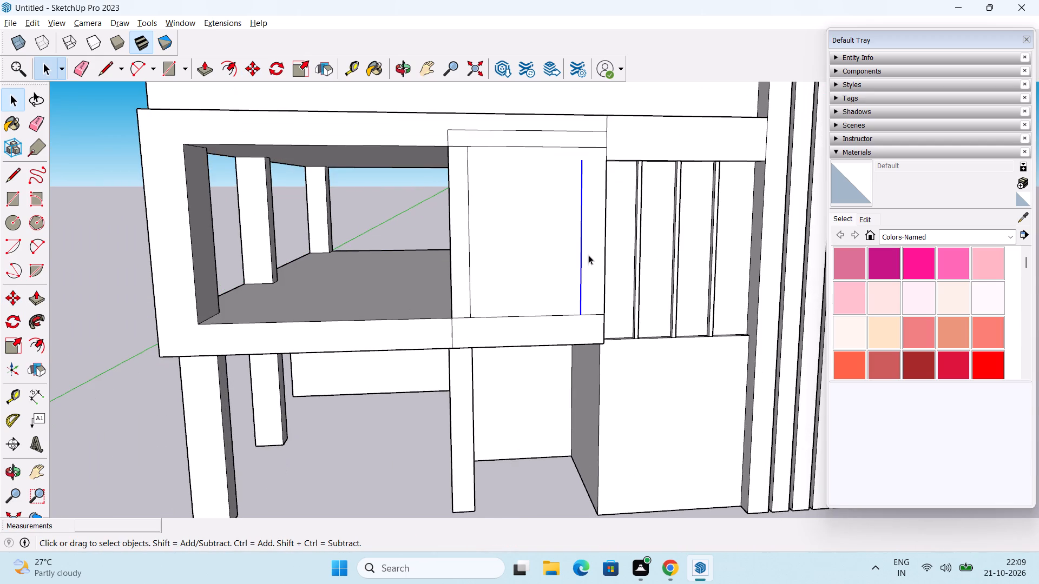
Draw a line about 6" long extending the copied edge's upper end to the horizontal line across the panel's top.
middle_drag(588, 255, 591, 284)
scroll(585, 289, up, 2)
key(space)
key(l)
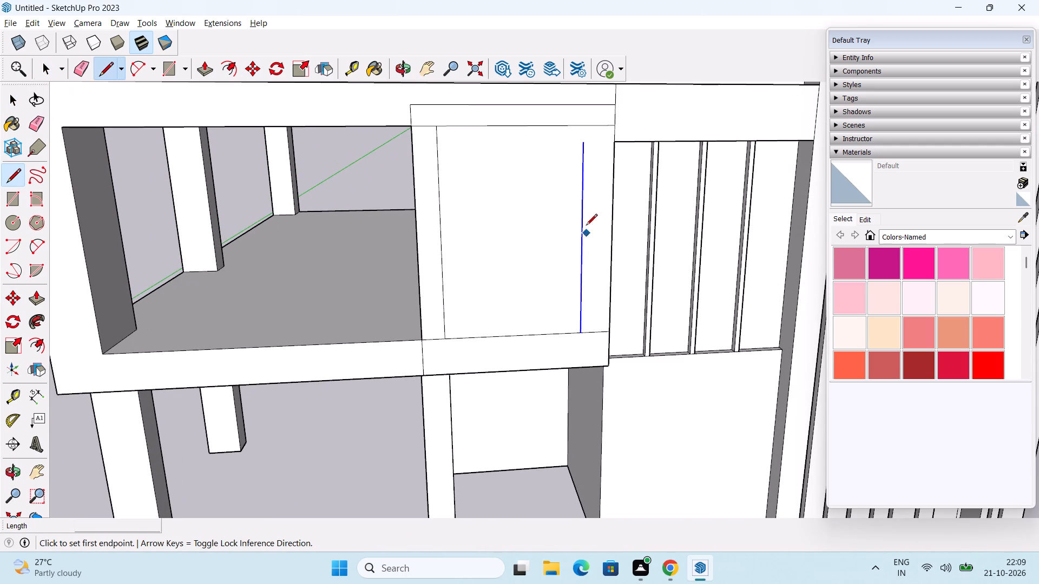
click(584, 146)
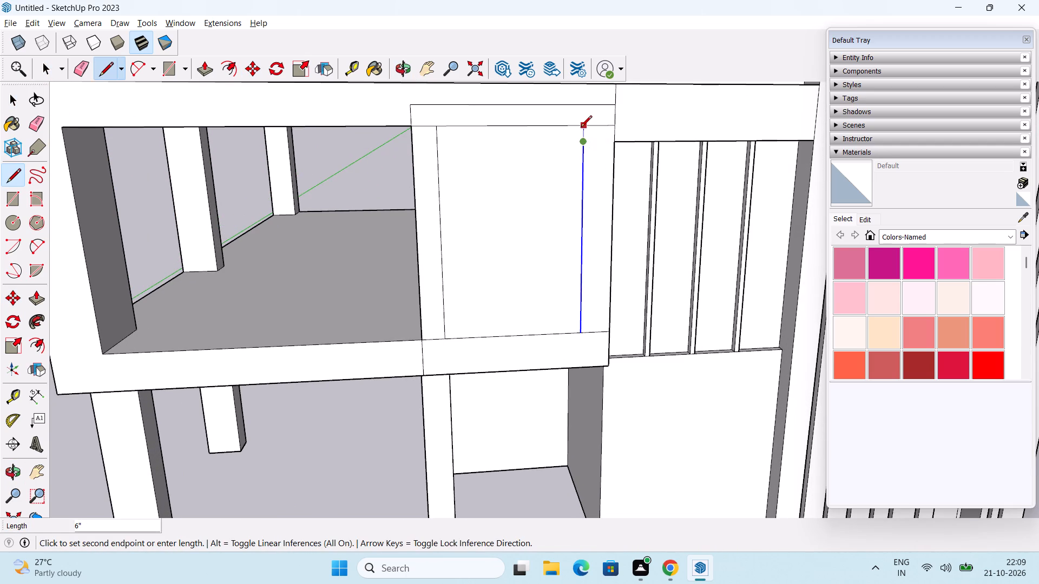
click(581, 128)
key(space)
Push the balcony floor face down 4", thinning the frame's lower band.
scroll(556, 254, down, 2)
shift+middle_drag(520, 335, 541, 271)
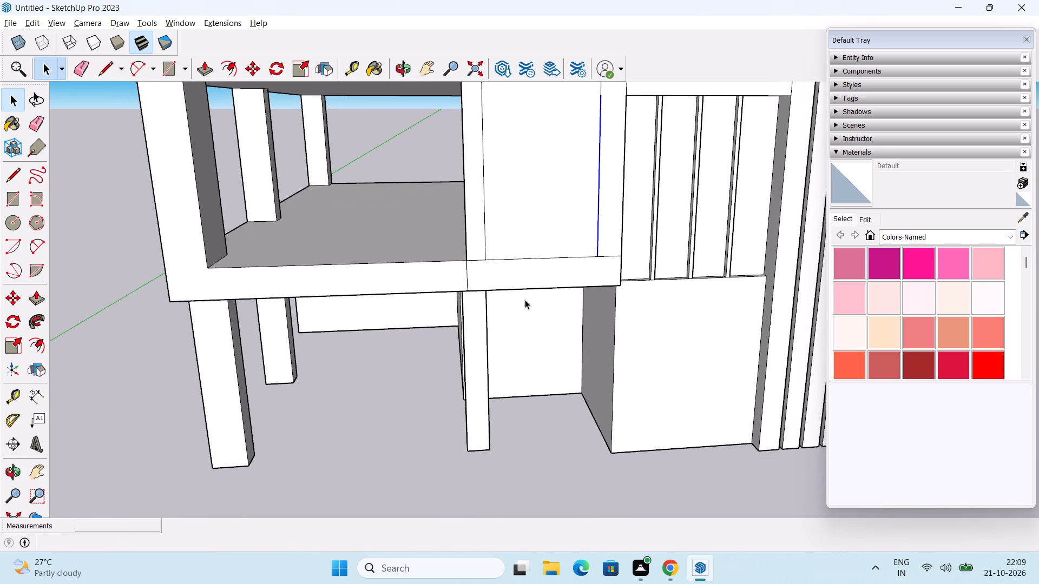
middle_drag(516, 315, 534, 260)
scroll(488, 243, up, 2)
middle_drag(512, 289, 528, 310)
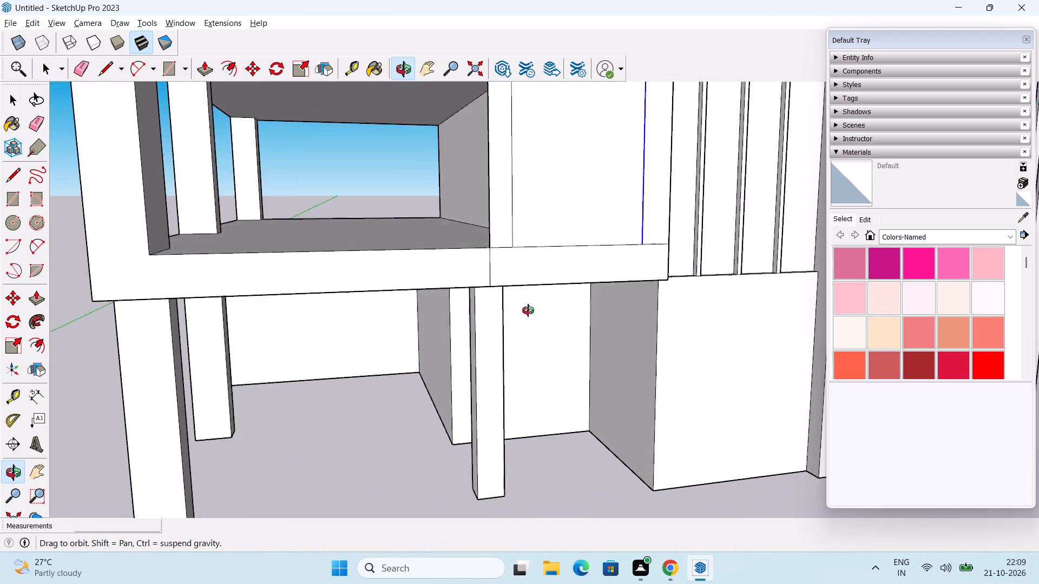
middle_drag(528, 310, 513, 316)
middle_drag(492, 317, 497, 341)
key(p)
click(443, 243)
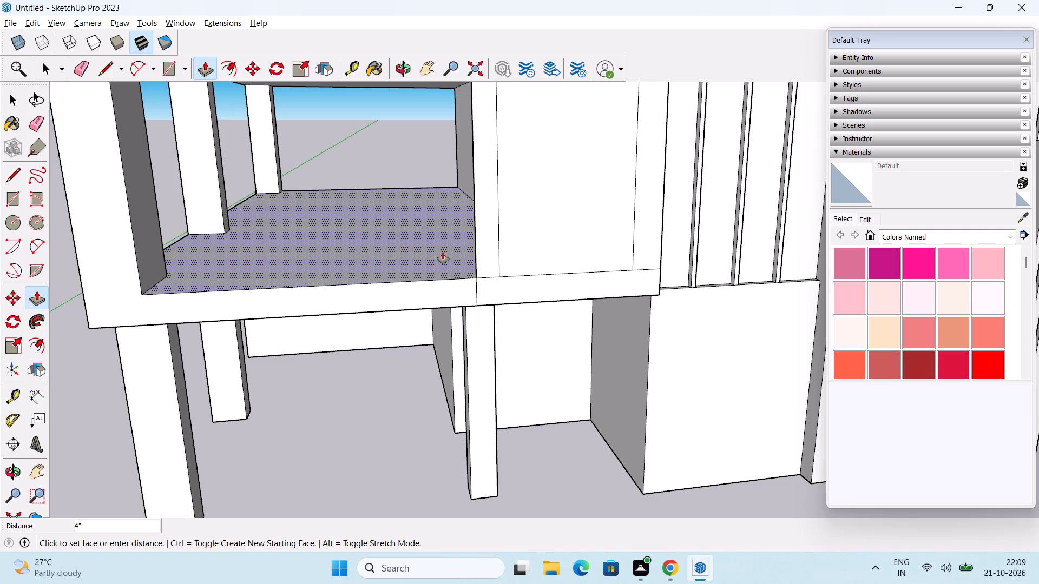
text(4")
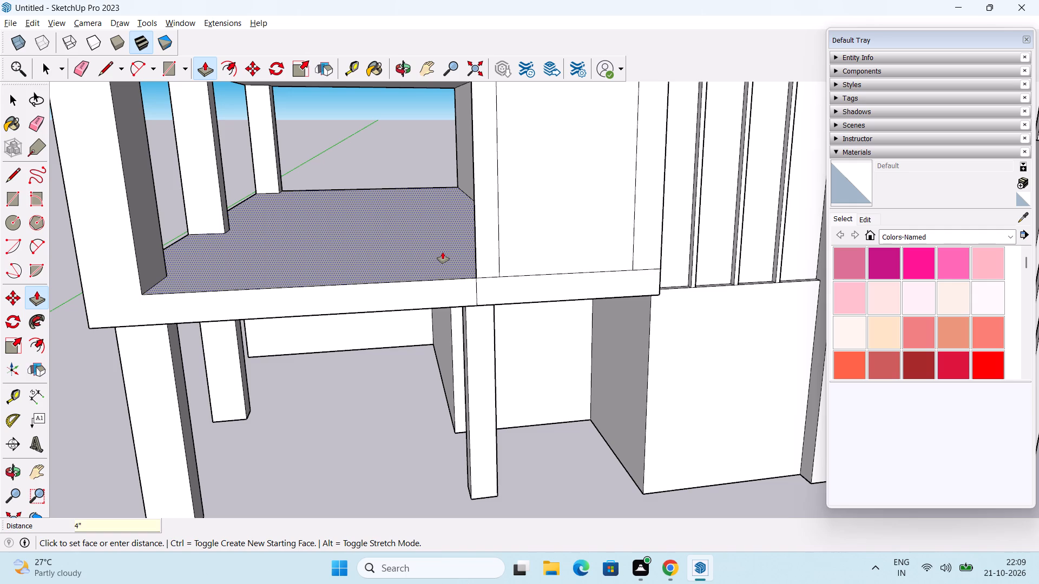
key(Return)
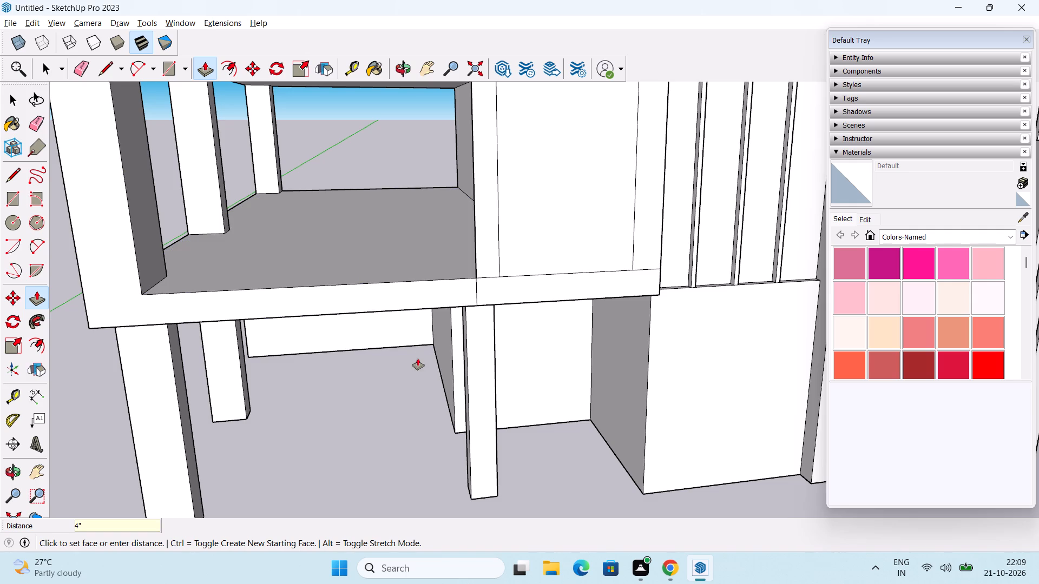
Push the inner side face of the balcony frame's outer corner post back 2" and repeat that push on the balcony ceiling.
middle_drag(418, 380, 418, 406)
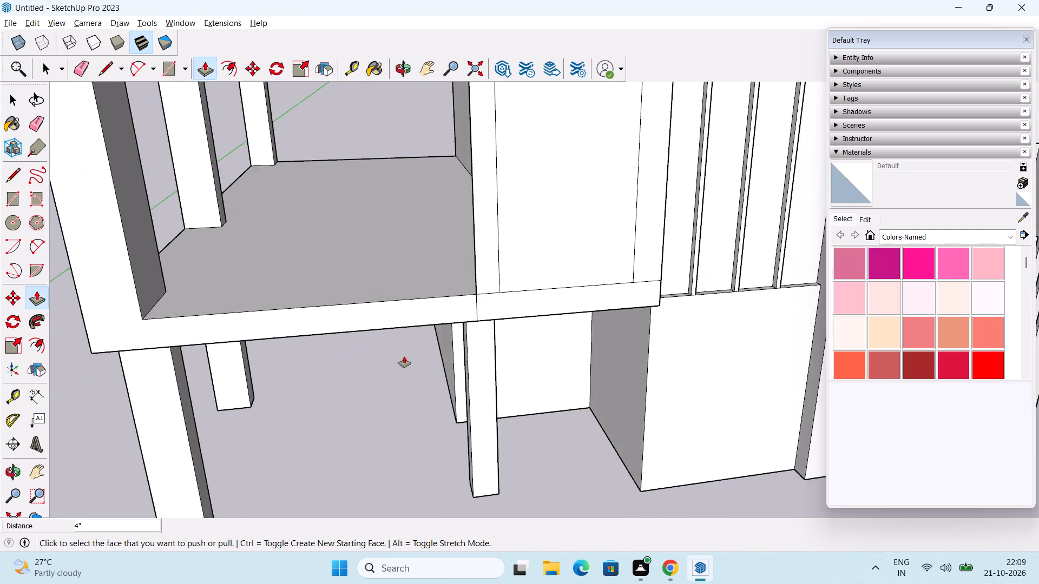
scroll(404, 356, down, 3)
scroll(398, 283, down, 1)
middle_drag(397, 281, 406, 216)
middle_drag(385, 231, 386, 225)
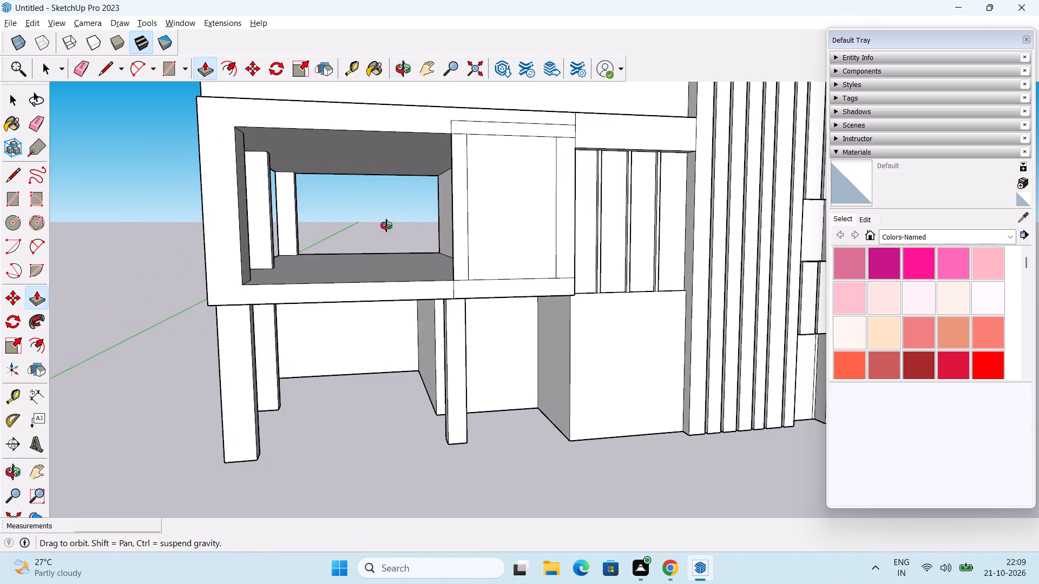
middle_drag(386, 225, 365, 217)
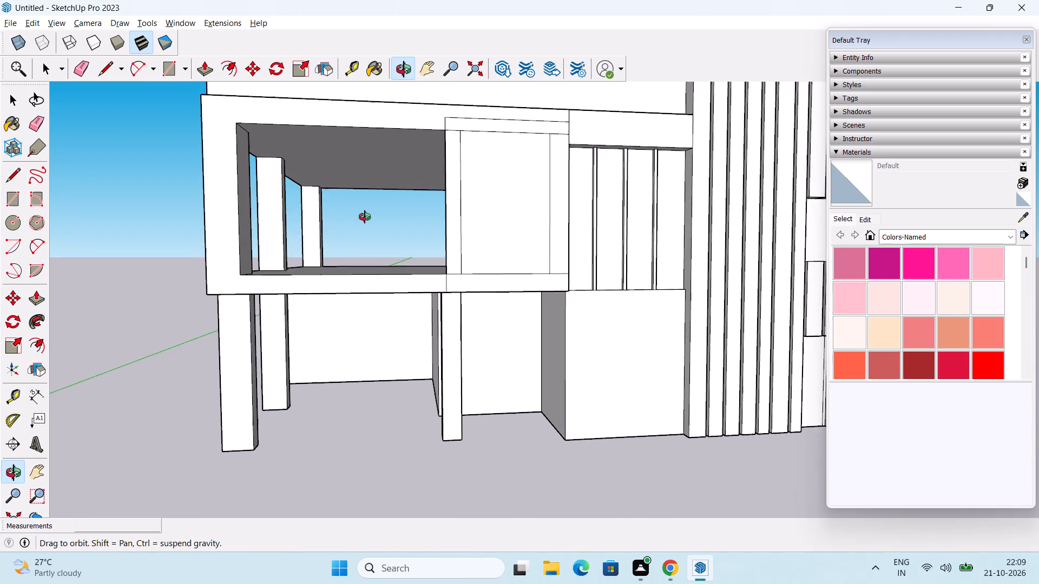
middle_drag(365, 217, 371, 232)
scroll(250, 257, up, 1)
click(244, 242)
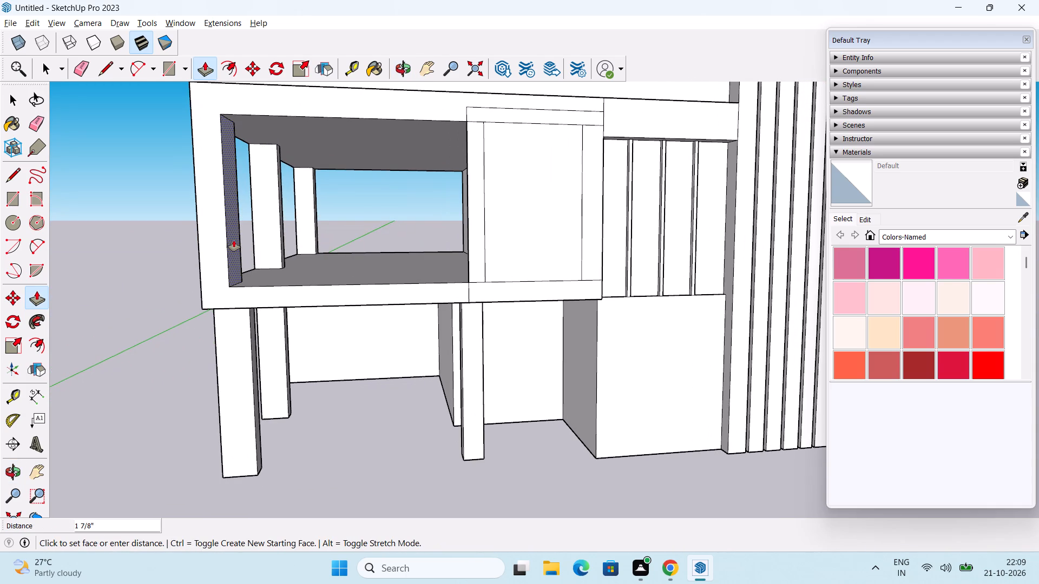
text(2")
key(Return)
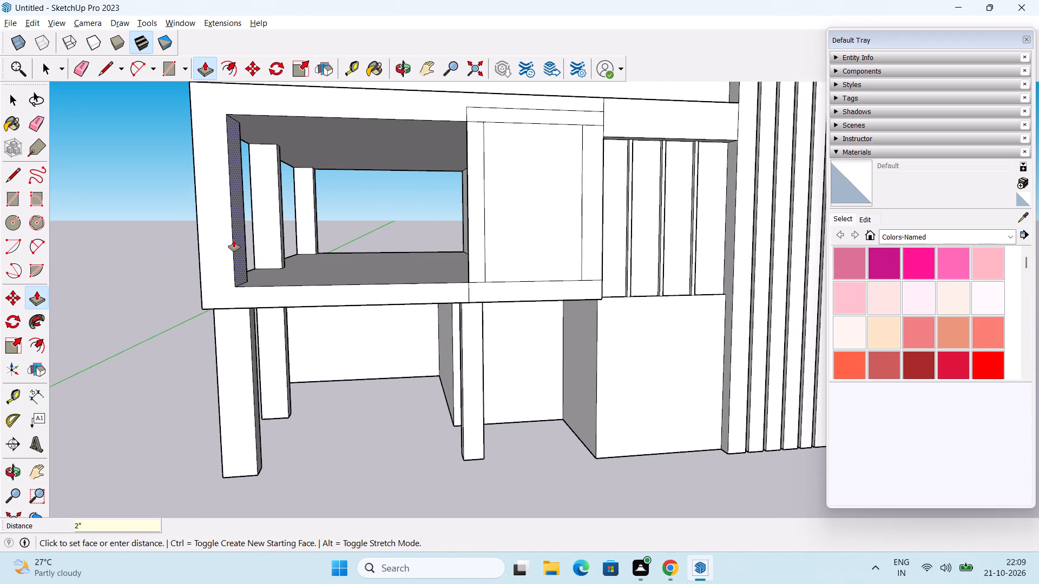
double_click(354, 136)
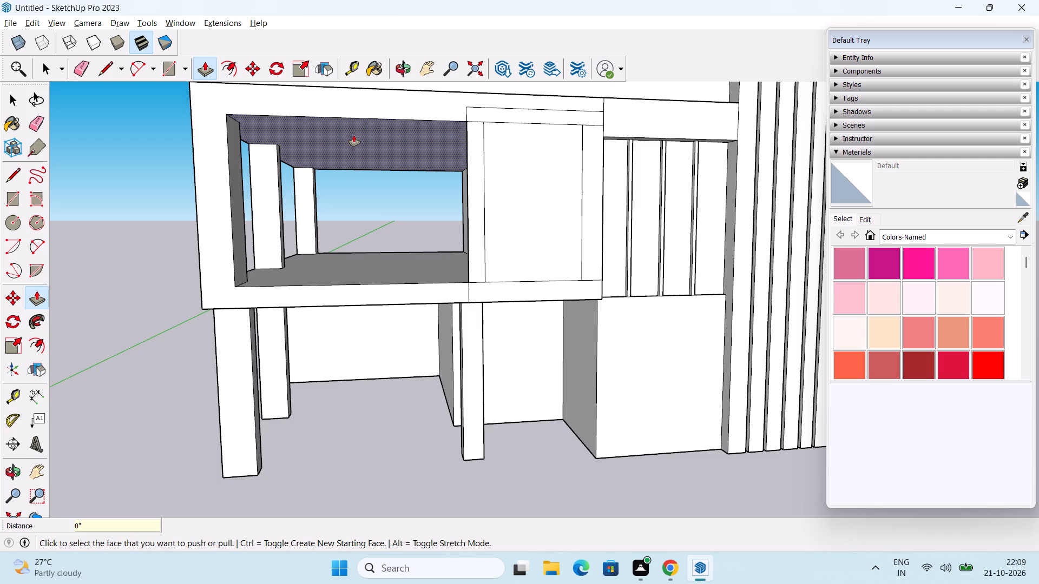
Delete the central face of the balcony's front panel, leaving an open frame of narrow strips.
middle_drag(376, 129, 420, 88)
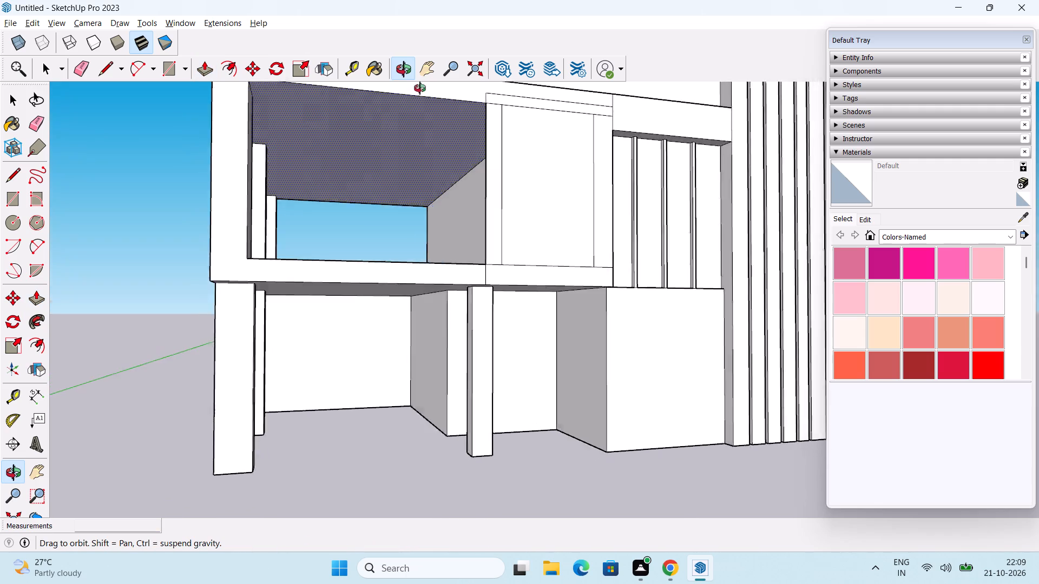
middle_drag(420, 88, 798, 145)
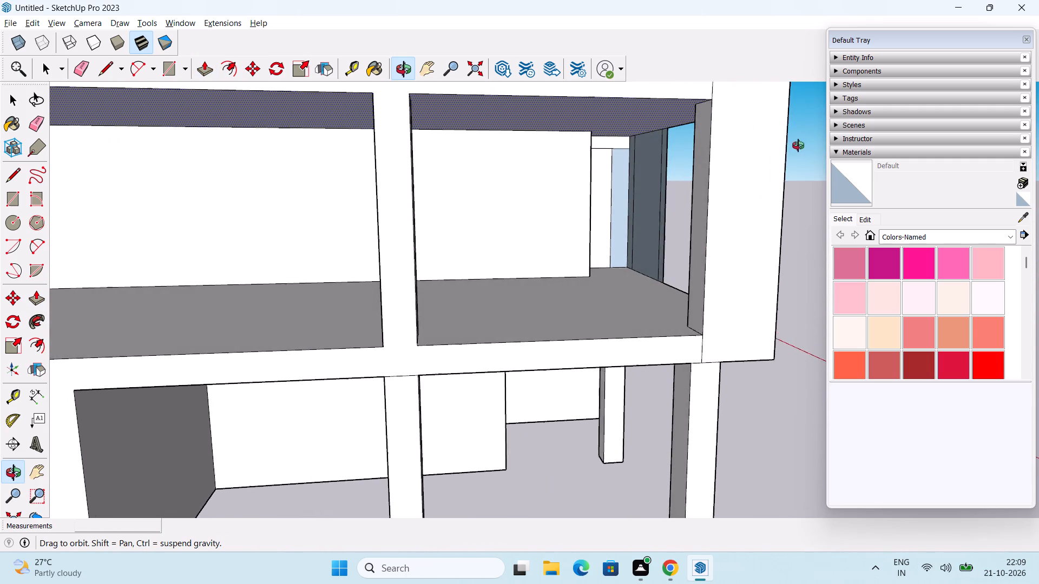
middle_drag(798, 145, 598, 188)
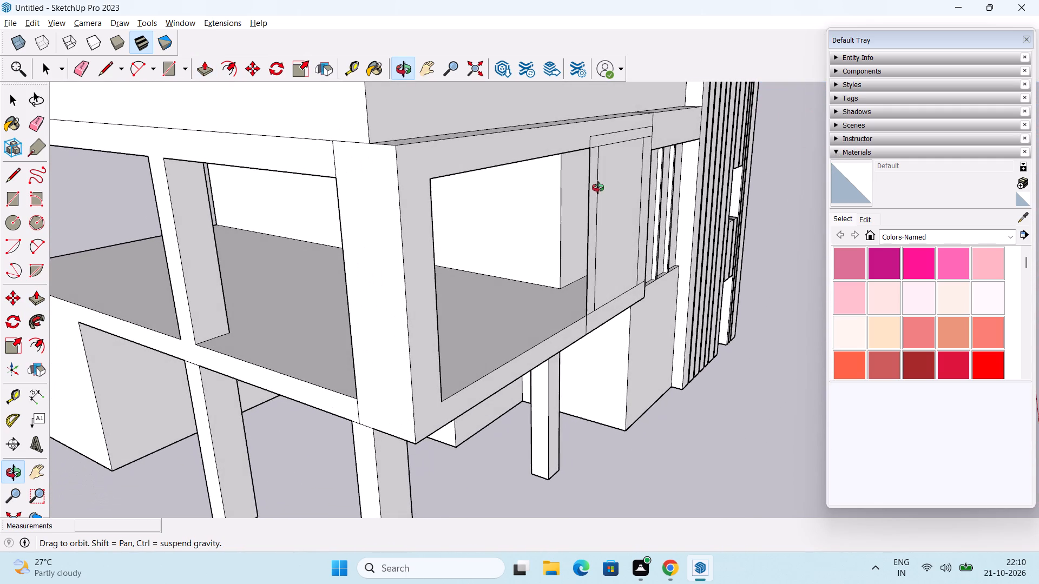
middle_drag(598, 188, 529, 200)
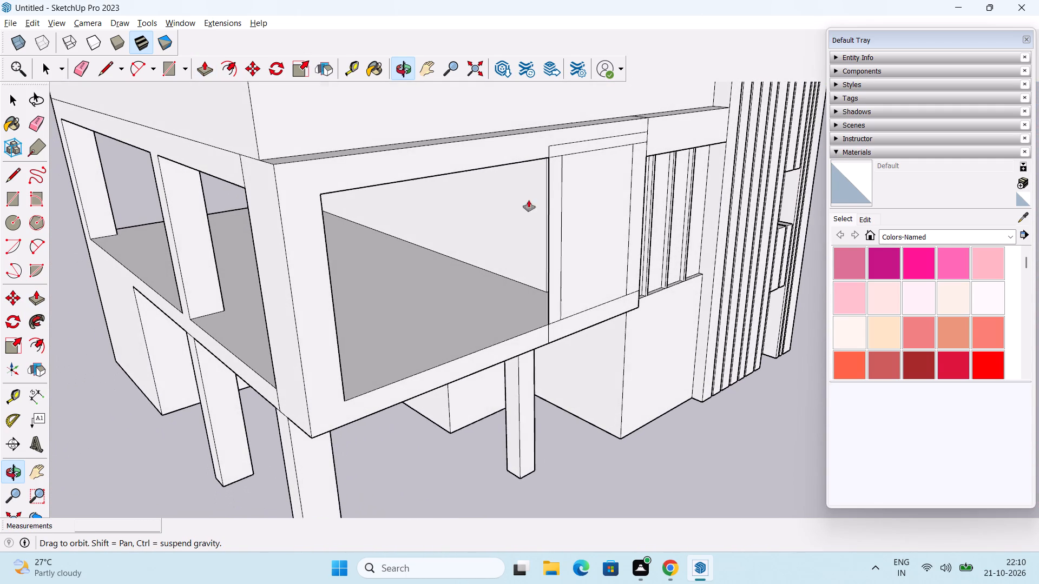
key(space)
click(584, 229)
key(Delete)
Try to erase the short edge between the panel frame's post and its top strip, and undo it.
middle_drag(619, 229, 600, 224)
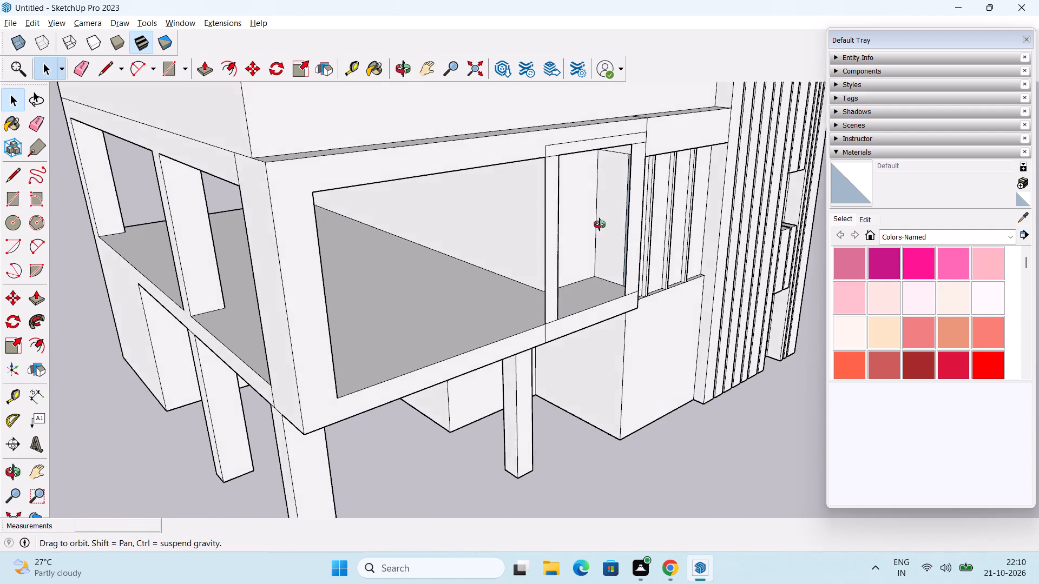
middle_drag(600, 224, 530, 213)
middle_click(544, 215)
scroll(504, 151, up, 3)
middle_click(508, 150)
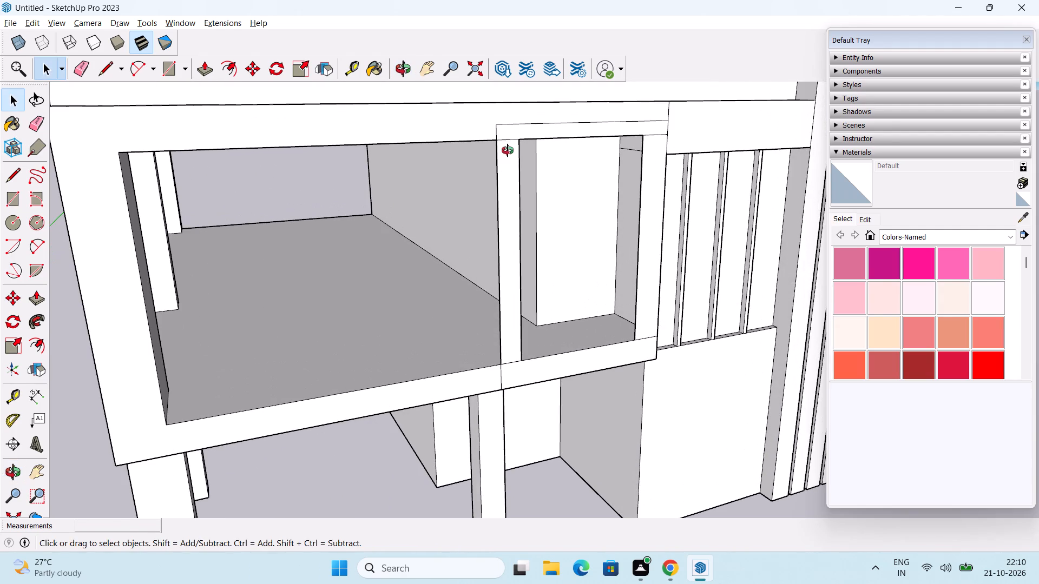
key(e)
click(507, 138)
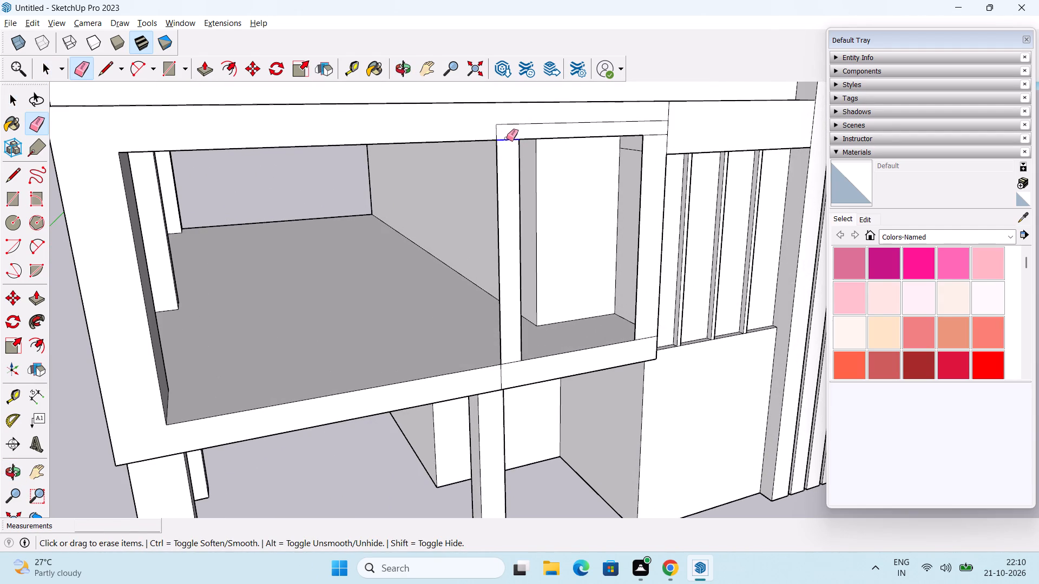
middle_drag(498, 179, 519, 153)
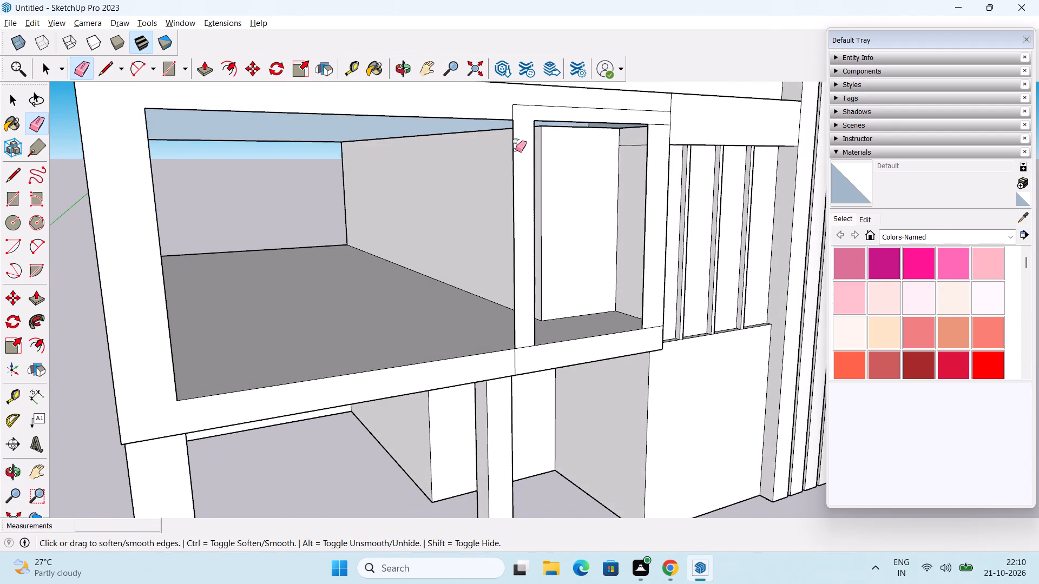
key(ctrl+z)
Pull the panel frame's narrow post beside the balcony opening outward 1'.
middle_drag(481, 205, 448, 175)
key(space)
scroll(472, 162, down, 2)
middle_drag(472, 162, 457, 190)
scroll(477, 185, up, 2)
key(p)
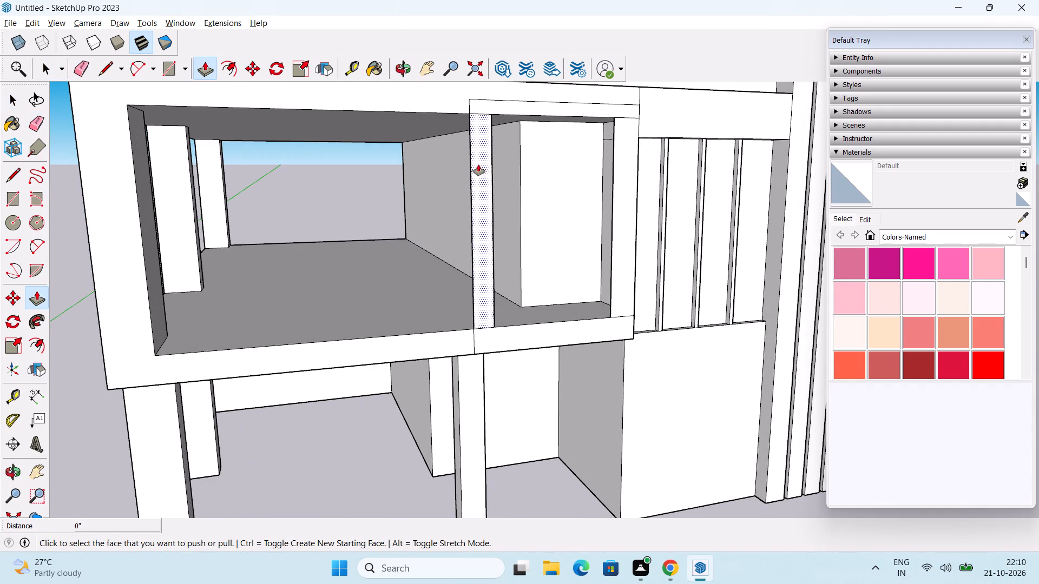
click(478, 163)
text(1')
key(Return)
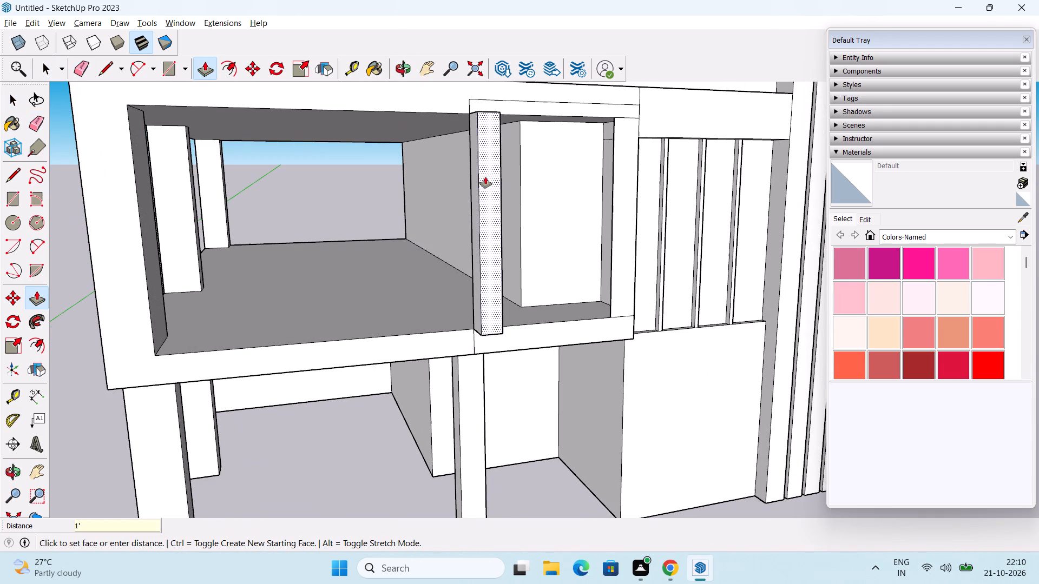
Repeat the 1' pull on the panel frame's top strip, the post beside the finned section and the bottom strip.
middle_drag(485, 177, 487, 220)
scroll(495, 195, up, 2)
double_click(516, 125)
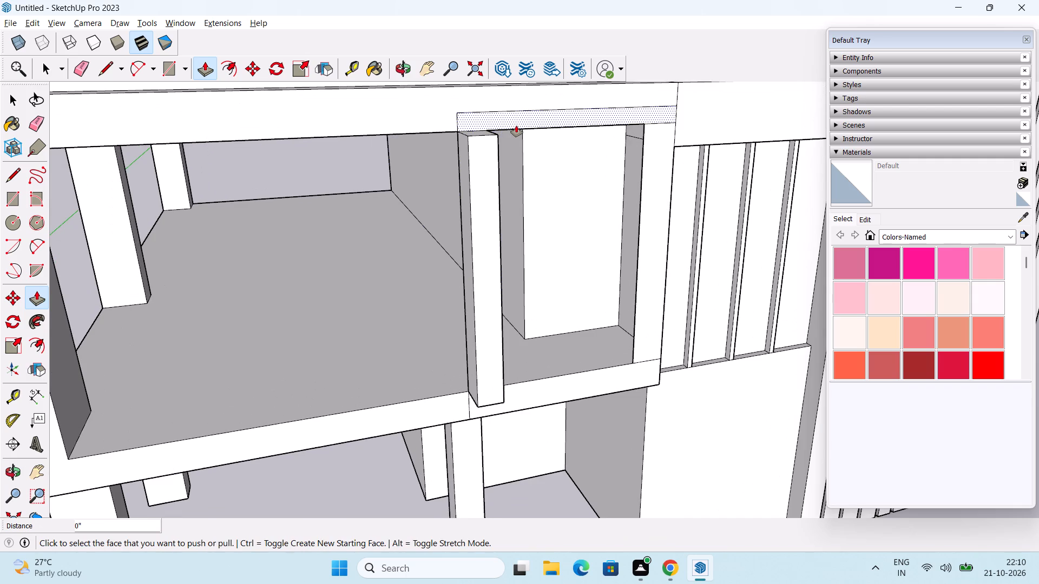
double_click(664, 220)
middle_drag(639, 302, 639, 268)
double_click(559, 354)
middle_drag(562, 354, 520, 298)
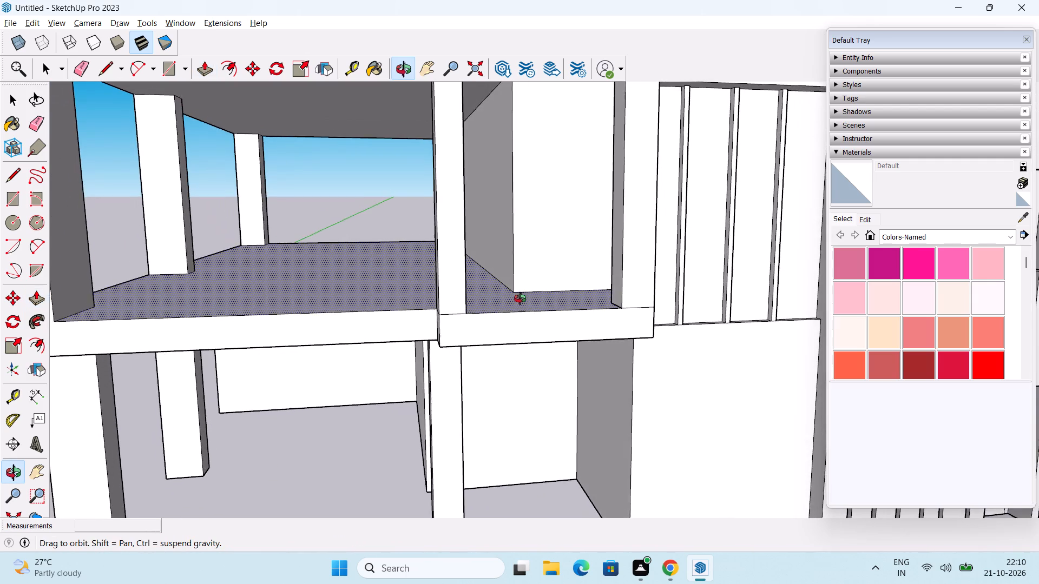
middle_drag(520, 298, 524, 332)
scroll(520, 345, up, 1)
middle_drag(520, 342, 525, 370)
middle_drag(525, 356, 528, 344)
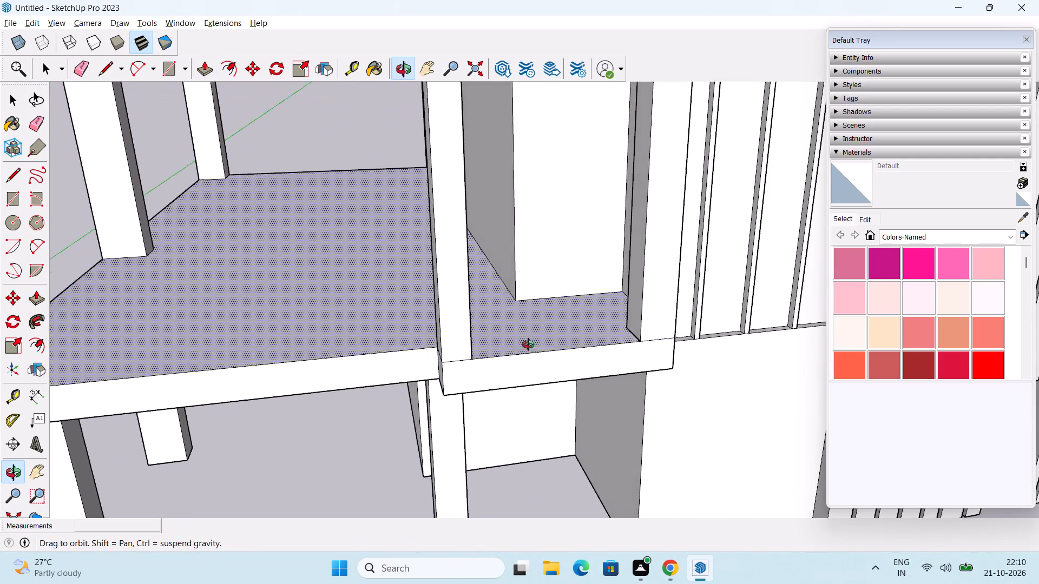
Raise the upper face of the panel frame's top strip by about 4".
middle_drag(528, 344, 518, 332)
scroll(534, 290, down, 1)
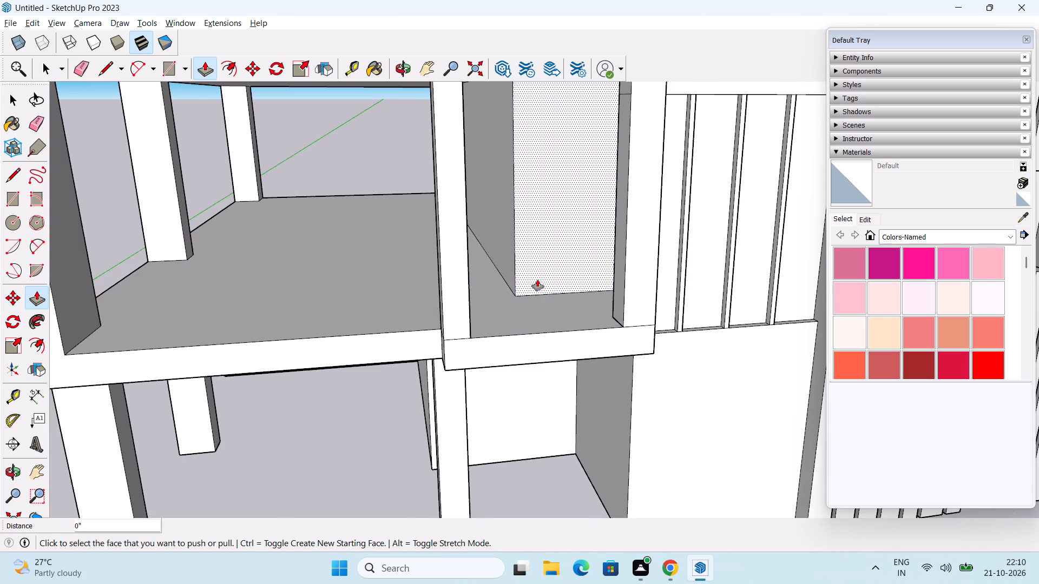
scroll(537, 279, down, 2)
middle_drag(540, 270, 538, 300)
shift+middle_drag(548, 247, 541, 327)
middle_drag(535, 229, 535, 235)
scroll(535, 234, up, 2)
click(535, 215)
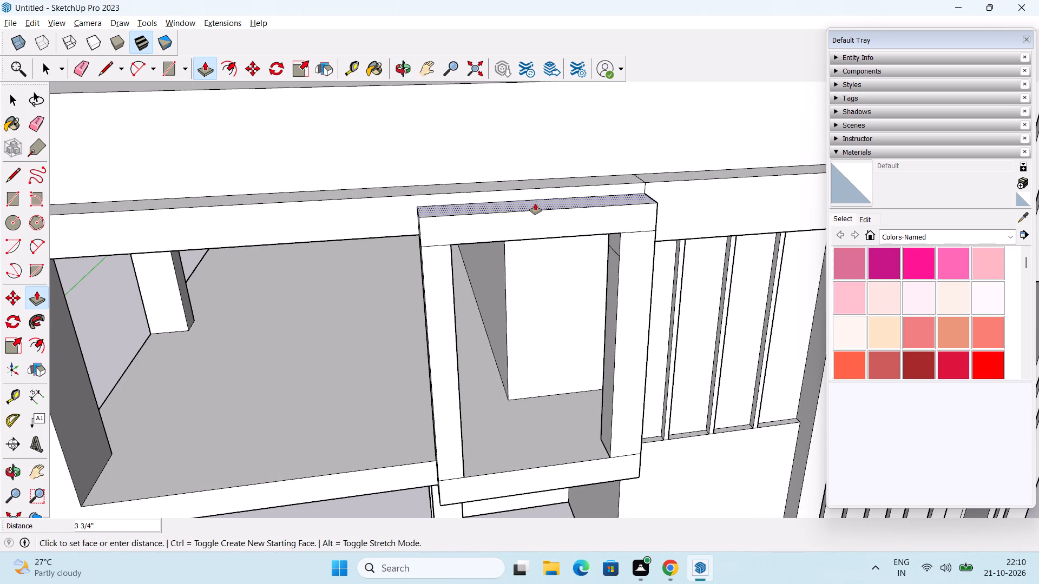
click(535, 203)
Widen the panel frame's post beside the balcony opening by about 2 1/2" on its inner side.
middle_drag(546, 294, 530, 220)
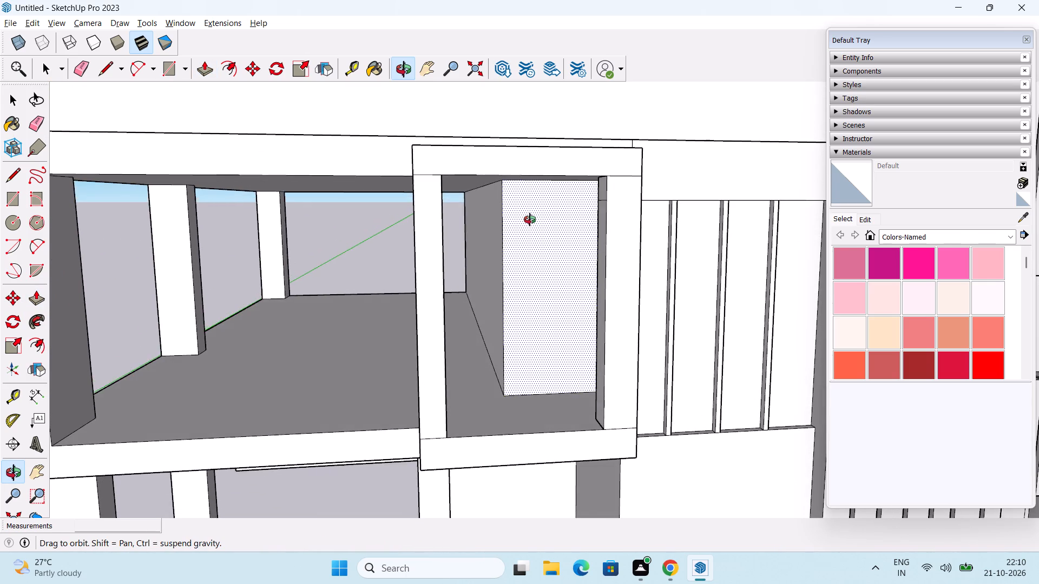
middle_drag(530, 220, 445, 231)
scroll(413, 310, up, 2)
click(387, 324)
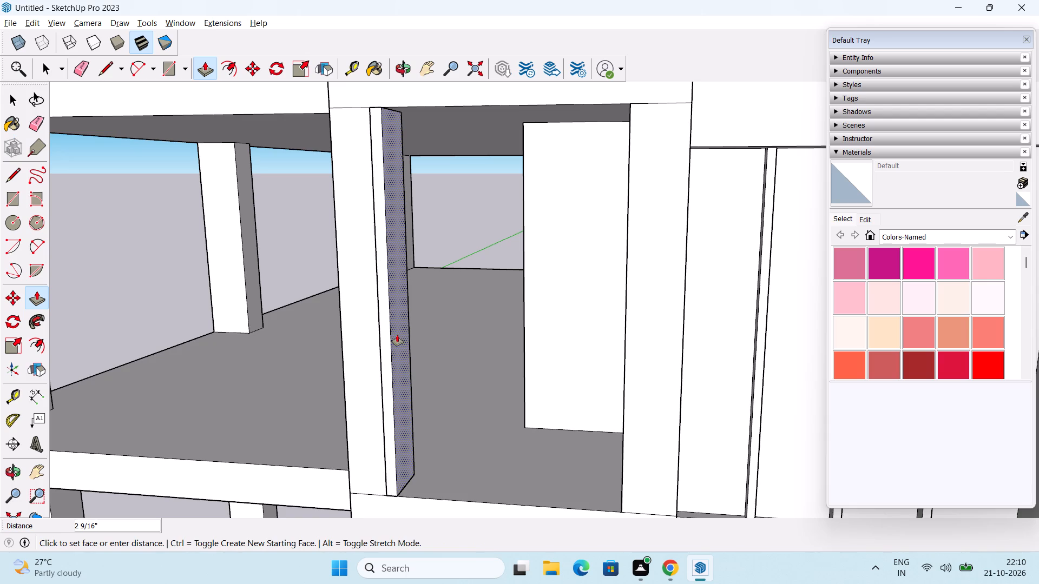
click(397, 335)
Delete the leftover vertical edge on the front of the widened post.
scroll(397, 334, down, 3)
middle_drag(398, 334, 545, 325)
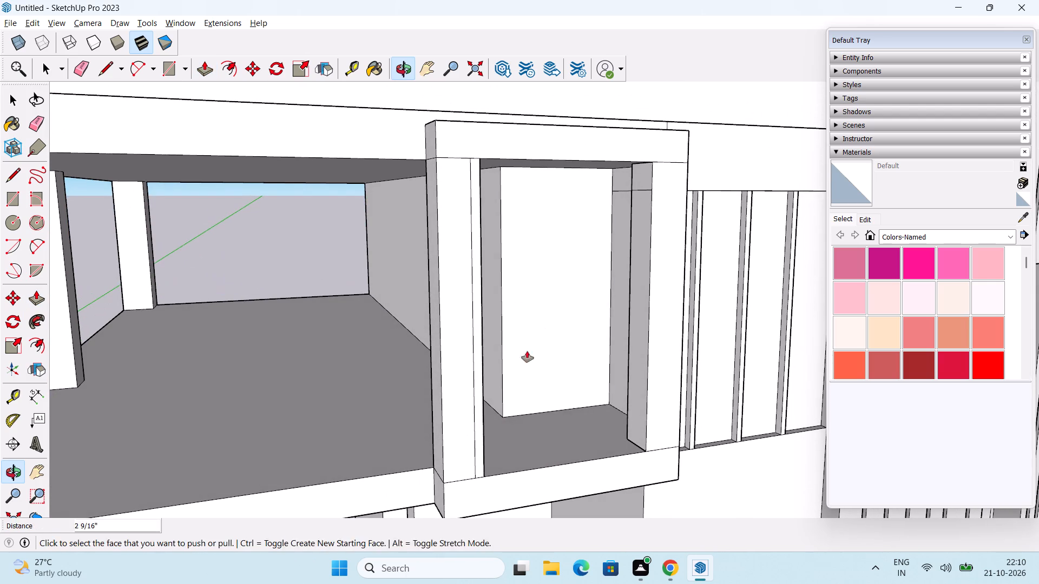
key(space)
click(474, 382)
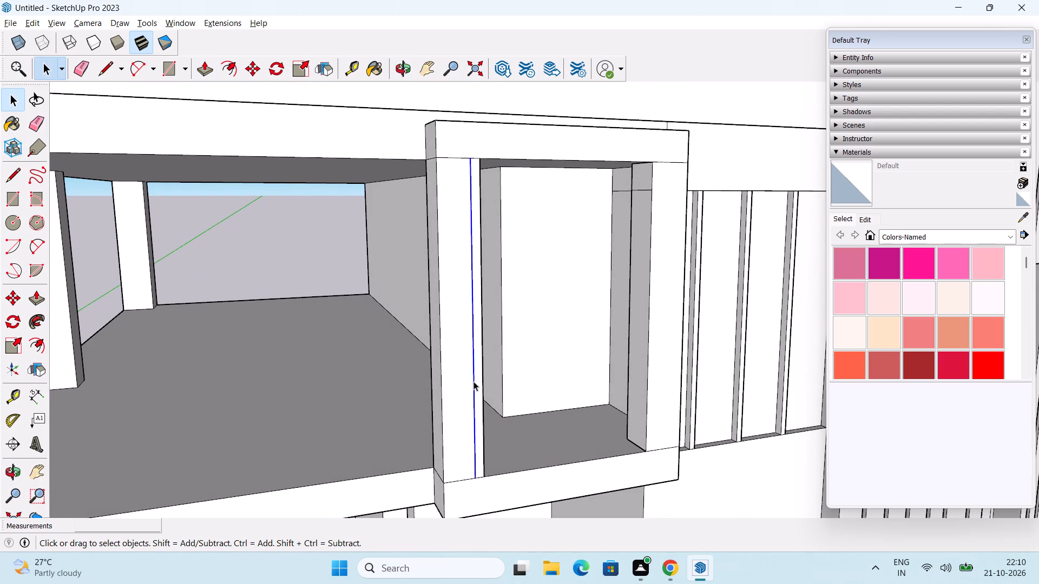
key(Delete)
Undo the frame's edge deletion, pulls and central face removal, back to the flat solid balcony panel.
middle_drag(470, 374, 521, 292)
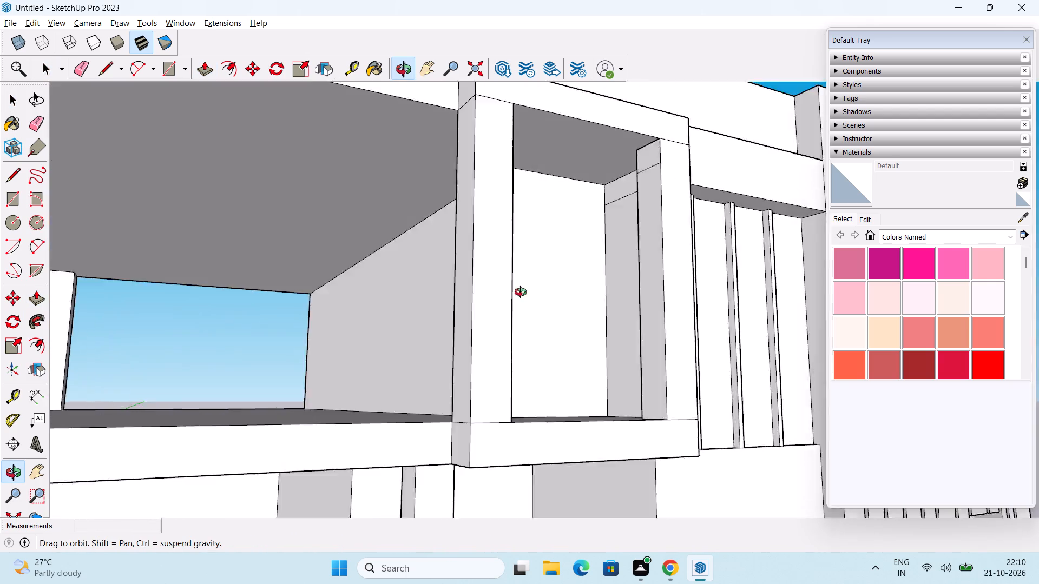
middle_drag(521, 292, 878, 373)
scroll(739, 371, up, 2)
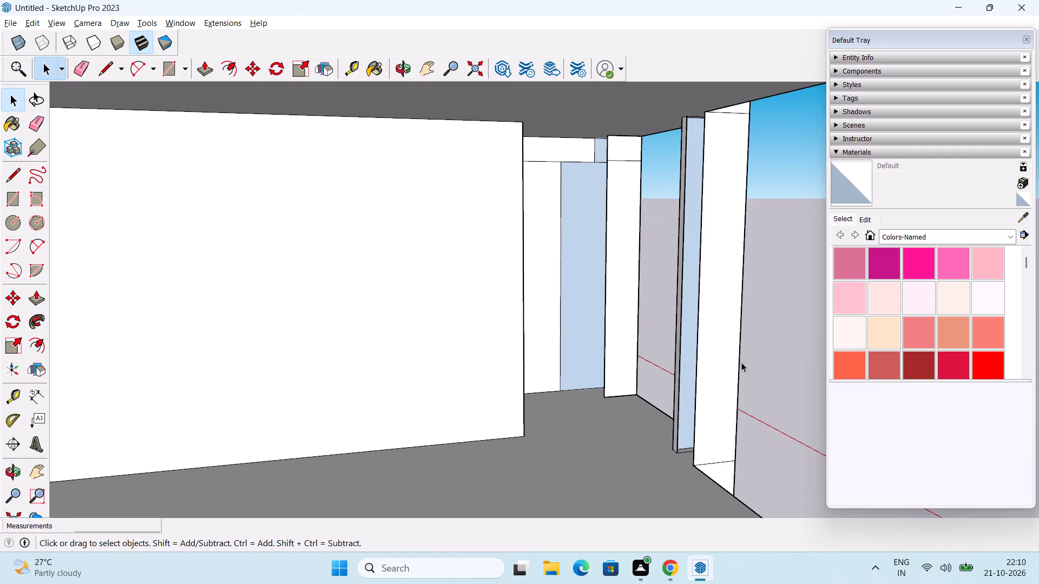
middle_drag(597, 349, 591, 332)
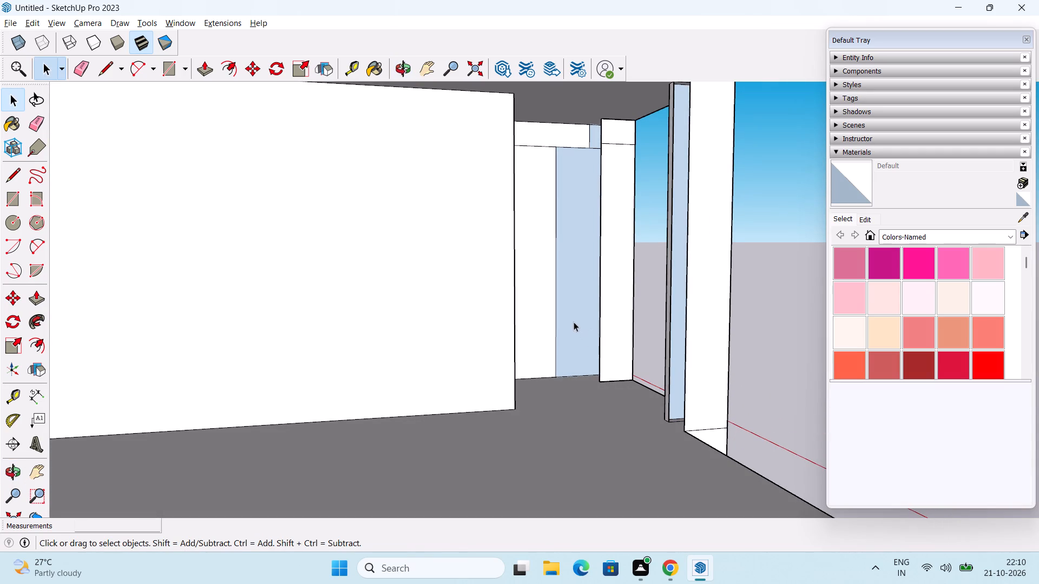
key(ctrl+z)
key(ctrl+z)
key(ctrl+z)
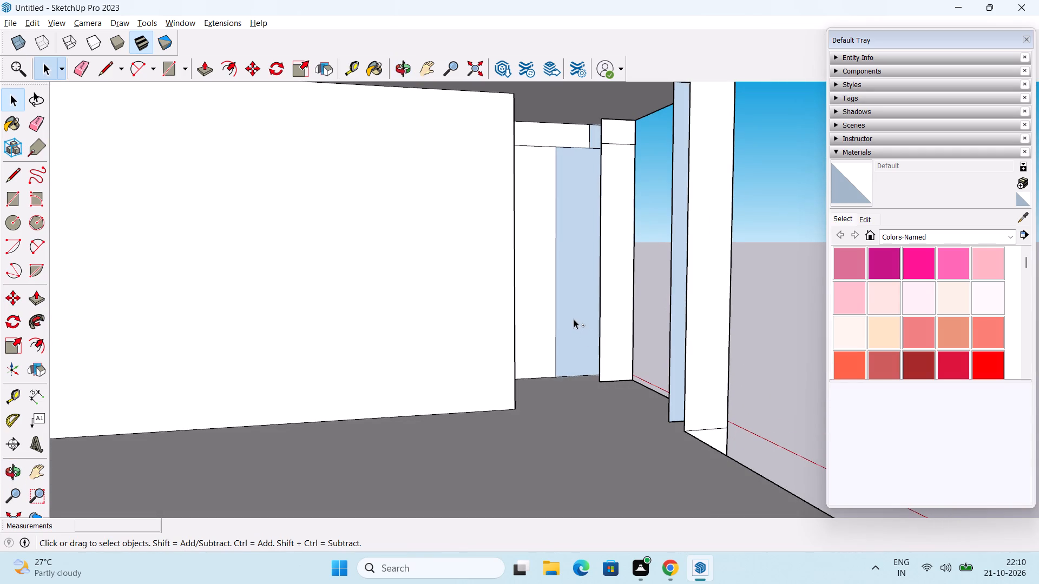
key(ctrl+z)
key(ctrl+z)
key(ctrl+z)
key(ctrl+z)
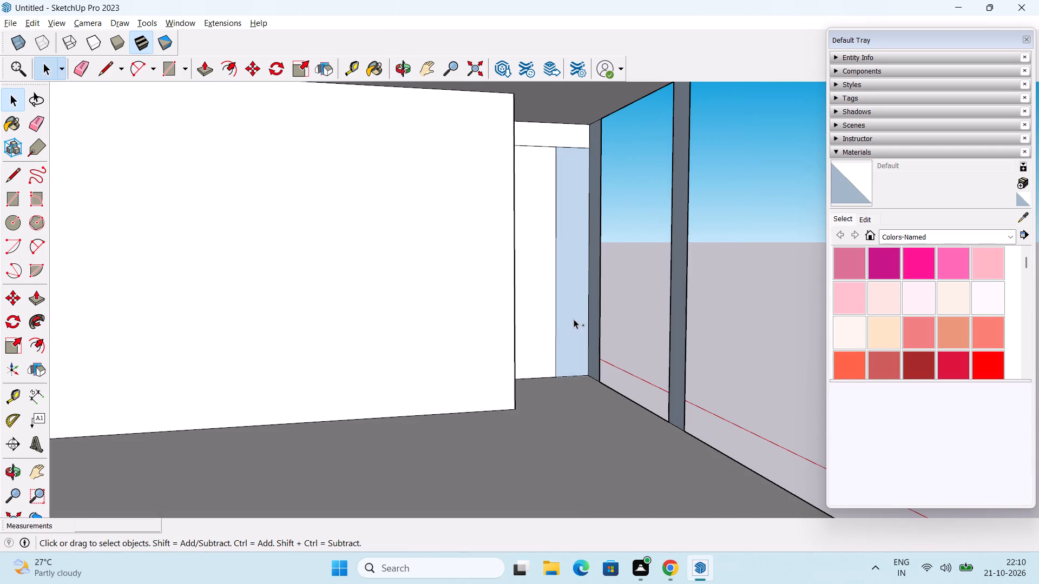
key(ctrl+z)
key(ctrl+z)
key(ctrl+z)
key(ctrl+z)
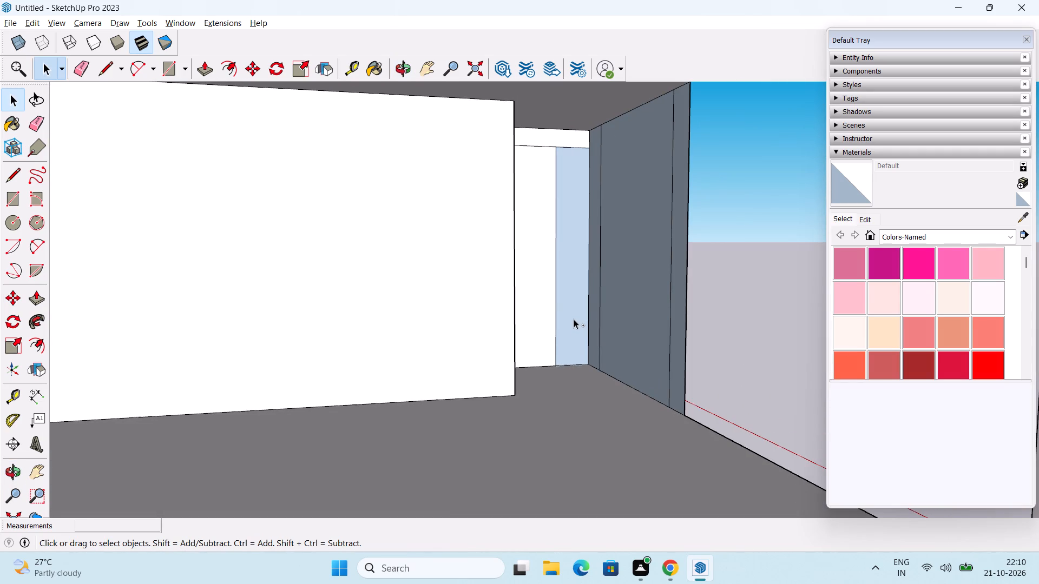
key(ctrl+z)
Reverse the narrow blue back face at the far end of the balcony interior.
click(577, 293)
middle_drag(589, 304, 593, 290)
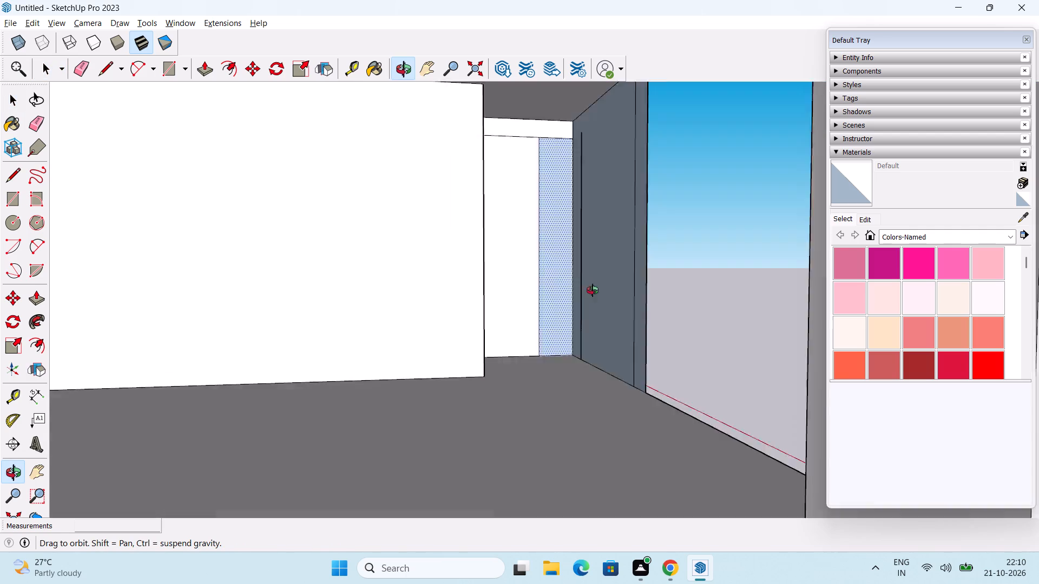
middle_drag(593, 290, 632, 293)
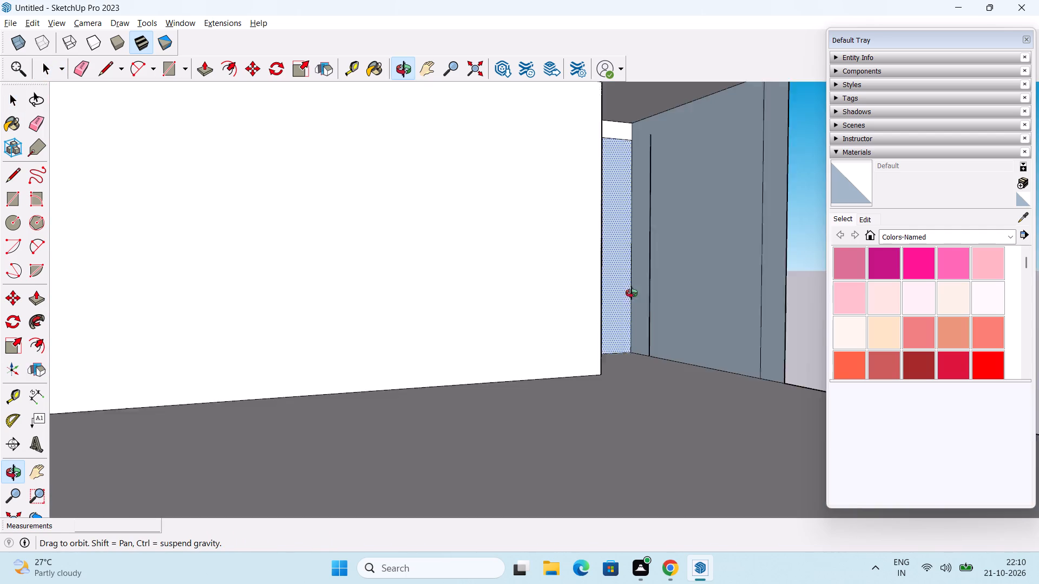
middle_drag(632, 293, 598, 318)
right_click(584, 263)
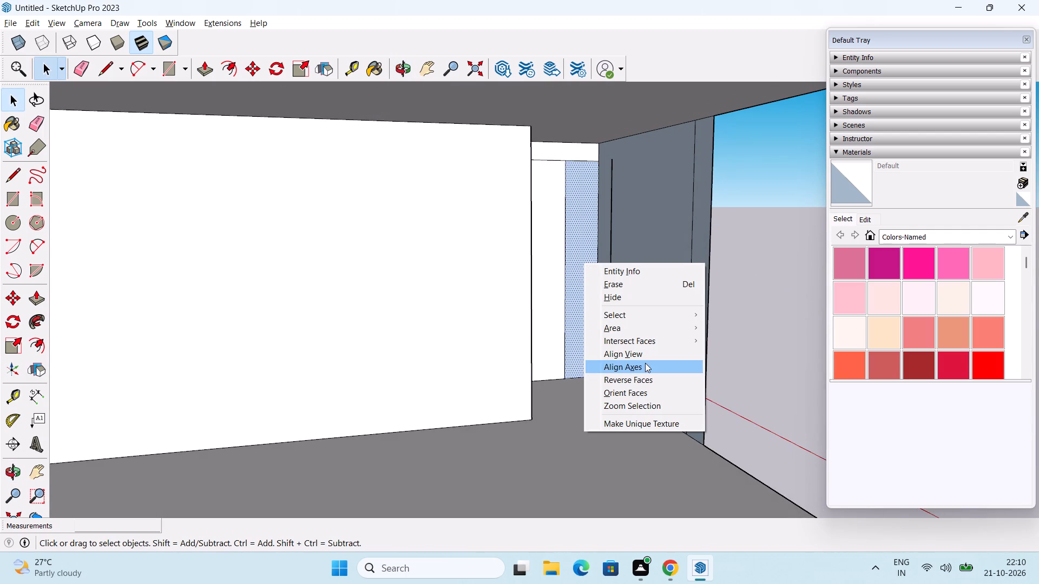
click(652, 380)
Draw a 6" line extending the inner edge of the panel's strip beside the finned section up to the top strip.
scroll(649, 349, down, 4)
middle_drag(649, 349, 621, 324)
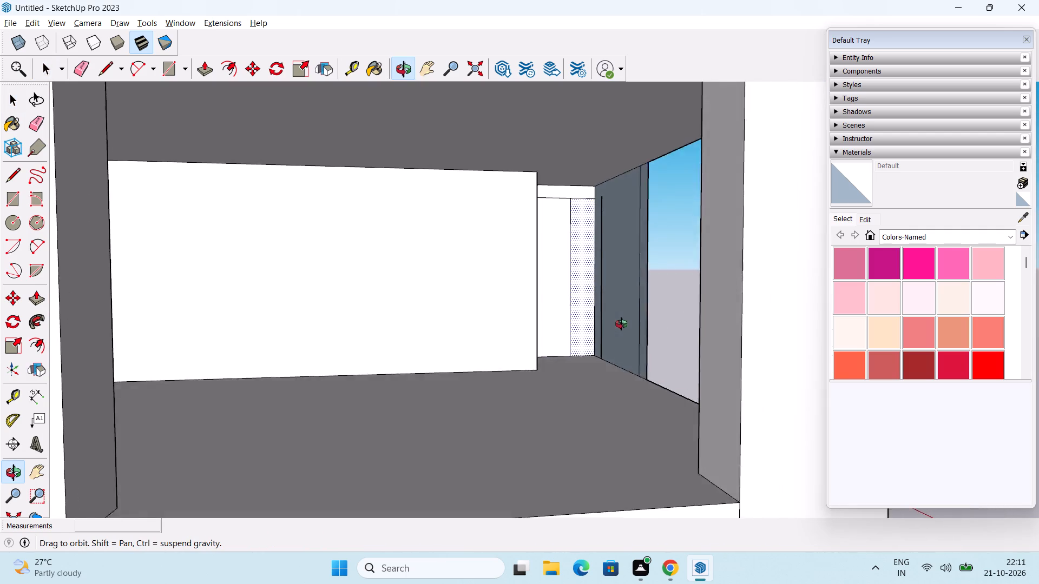
middle_drag(621, 324, 361, 386)
scroll(407, 341, down, 1)
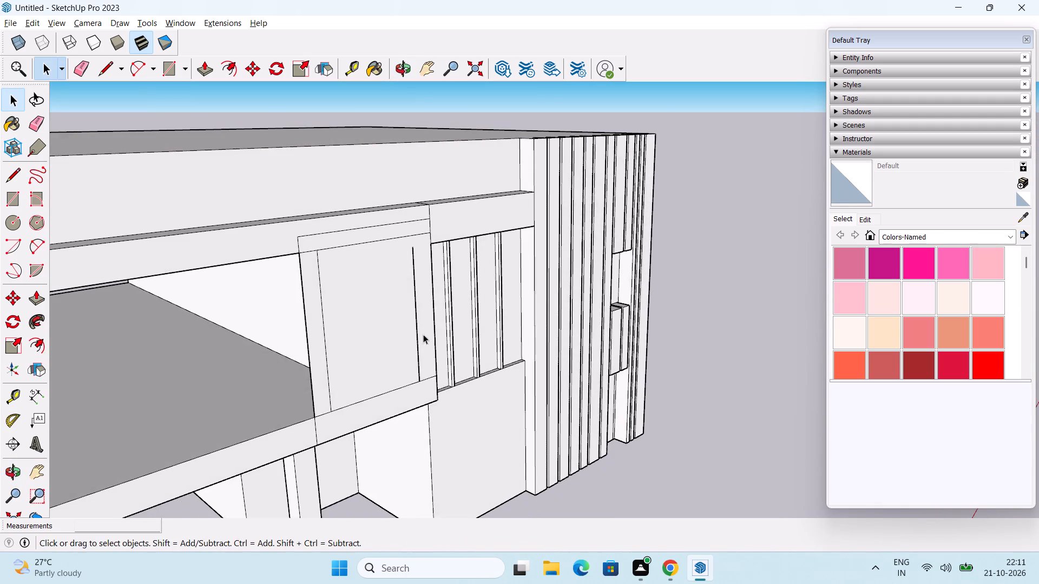
middle_drag(423, 334, 529, 331)
middle_drag(473, 365, 608, 307)
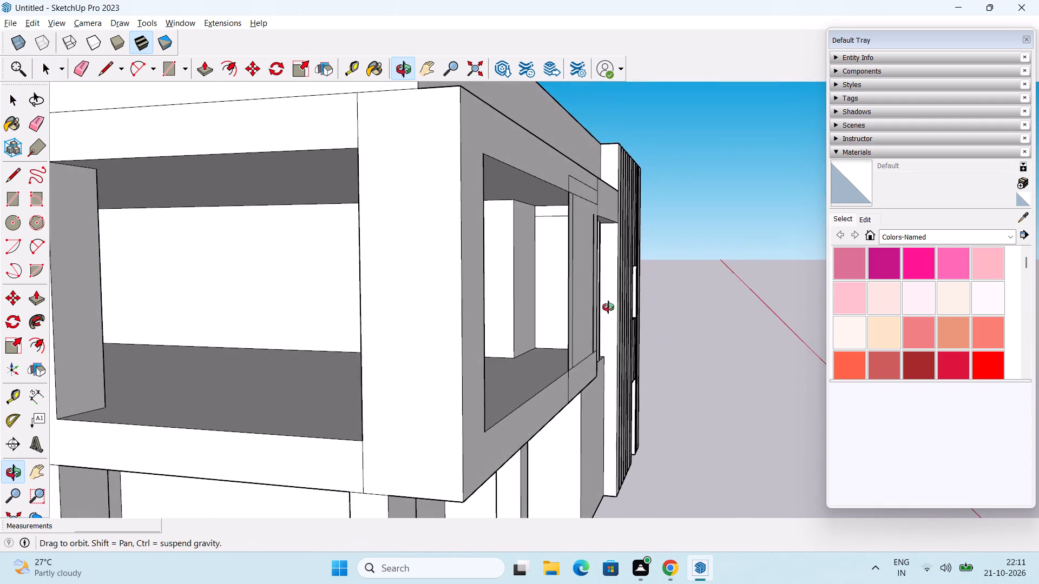
middle_drag(608, 307, 505, 328)
middle_drag(505, 322, 451, 330)
scroll(484, 289, up, 2)
middle_drag(487, 287, 446, 287)
key(l)
click(491, 218)
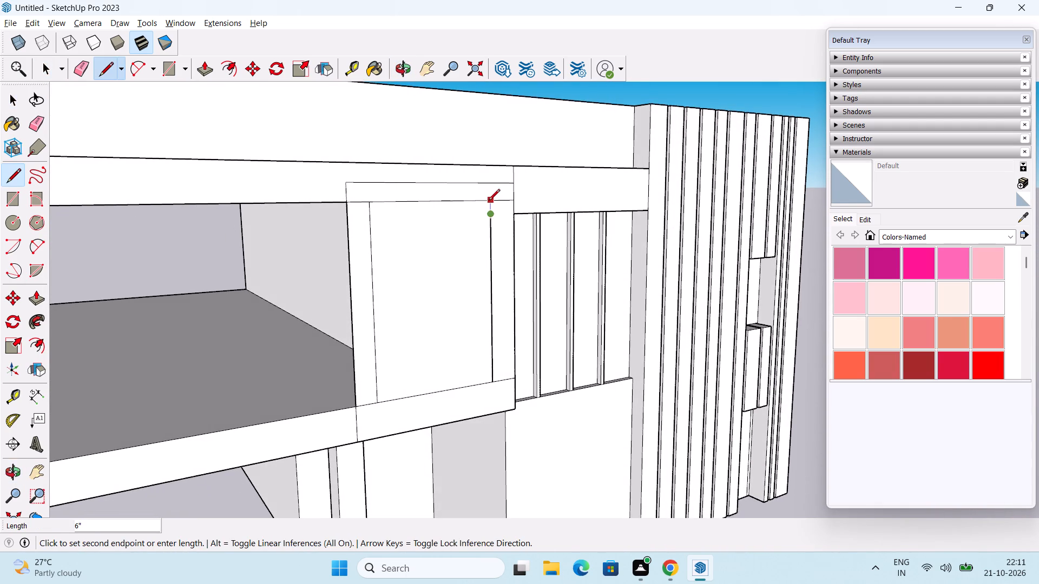
click(489, 201)
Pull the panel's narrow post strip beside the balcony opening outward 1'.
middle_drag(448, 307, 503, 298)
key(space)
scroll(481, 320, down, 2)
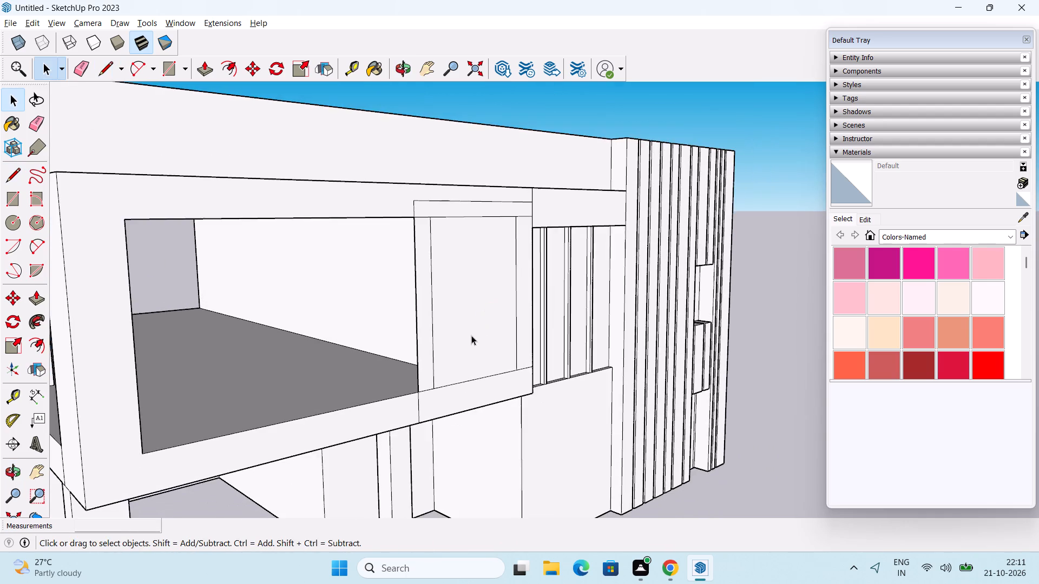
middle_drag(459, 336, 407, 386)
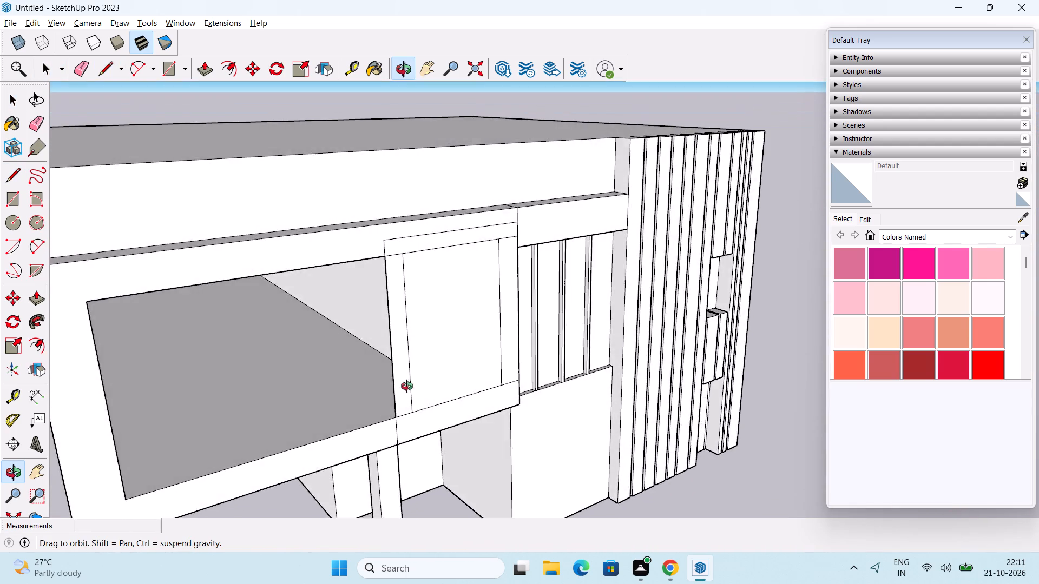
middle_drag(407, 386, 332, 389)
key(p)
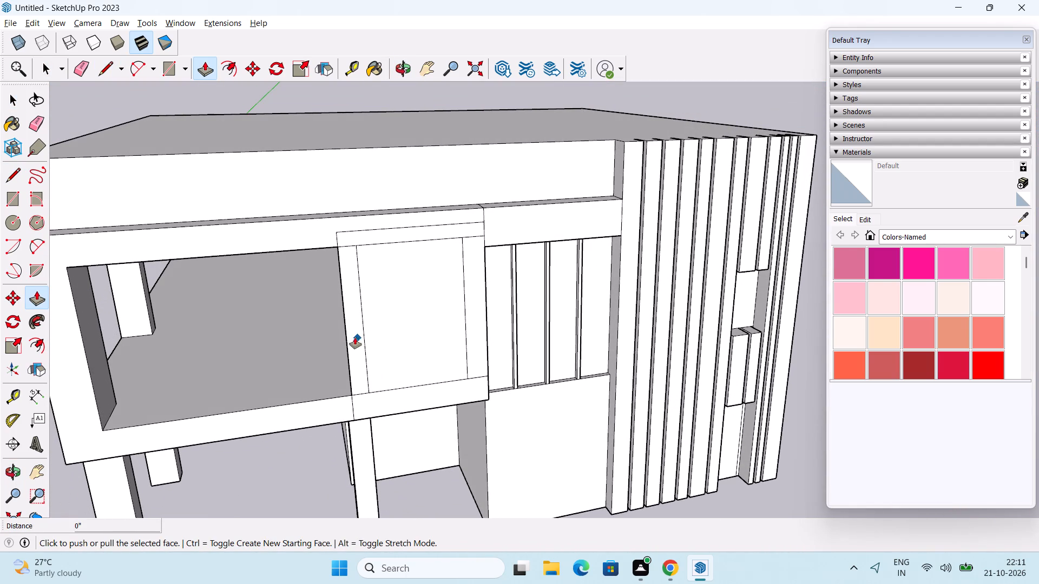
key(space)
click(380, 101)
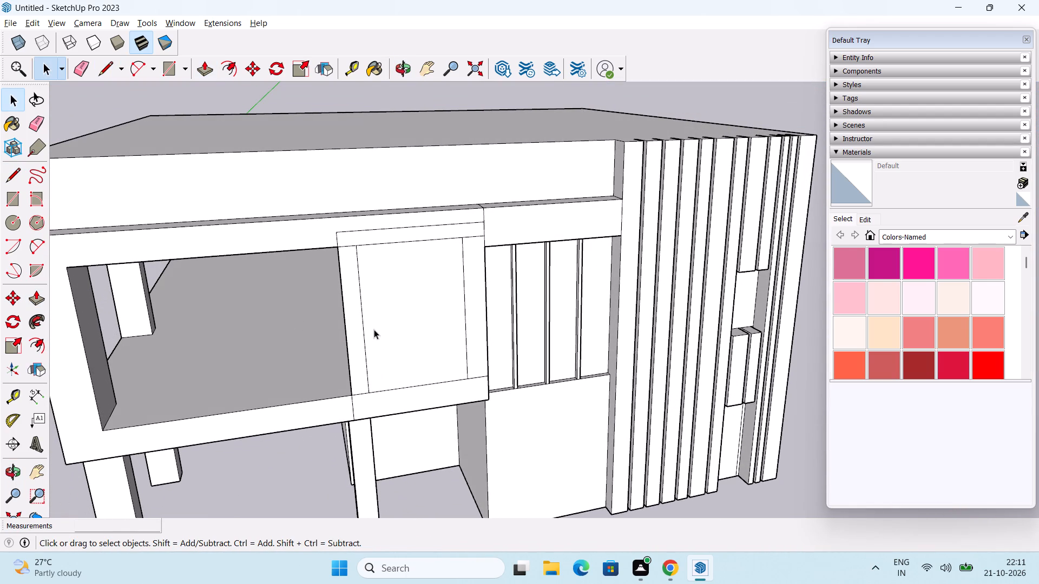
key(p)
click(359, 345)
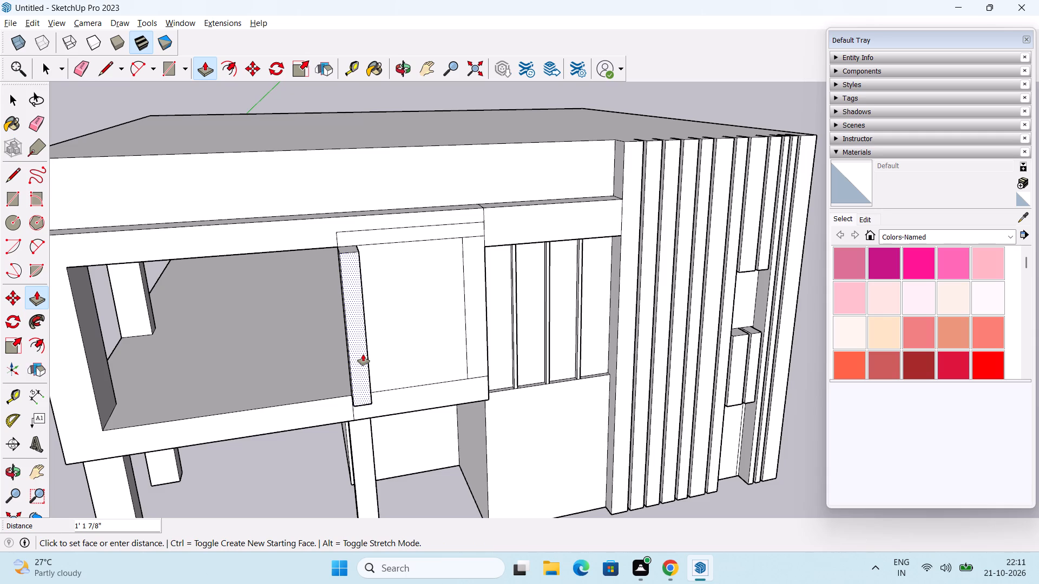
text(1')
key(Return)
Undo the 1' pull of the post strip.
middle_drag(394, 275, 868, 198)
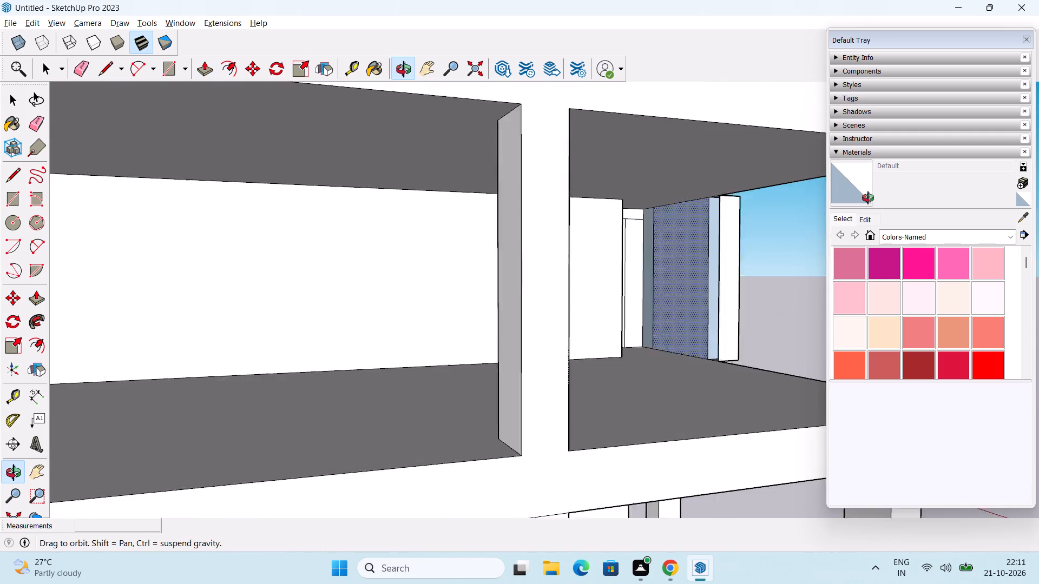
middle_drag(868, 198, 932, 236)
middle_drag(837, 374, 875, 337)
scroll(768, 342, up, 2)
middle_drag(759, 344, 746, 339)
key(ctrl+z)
Draw a rectangle over the panel's inner side, from its upper far corner to its floor corner at the balcony opening.
key(space)
middle_drag(720, 321, 748, 300)
scroll(735, 300, up, 5)
middle_drag(710, 300, 680, 306)
click(3, 190)
scroll(407, 146, up, 2)
click(569, 99)
middle_drag(751, 383, 770, 406)
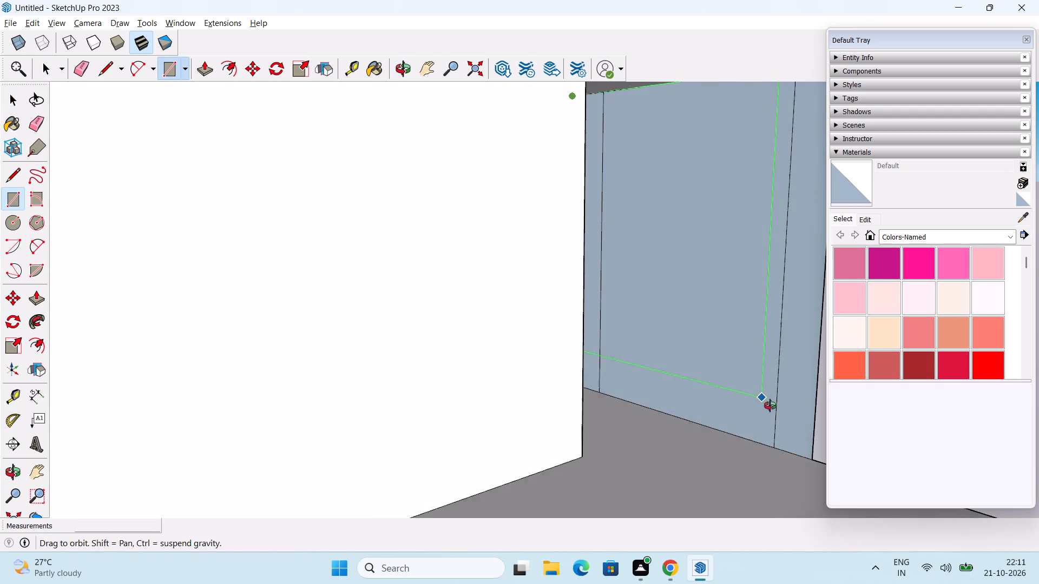
middle_drag(770, 406, 771, 407)
click(813, 463)
scroll(806, 440, down, 3)
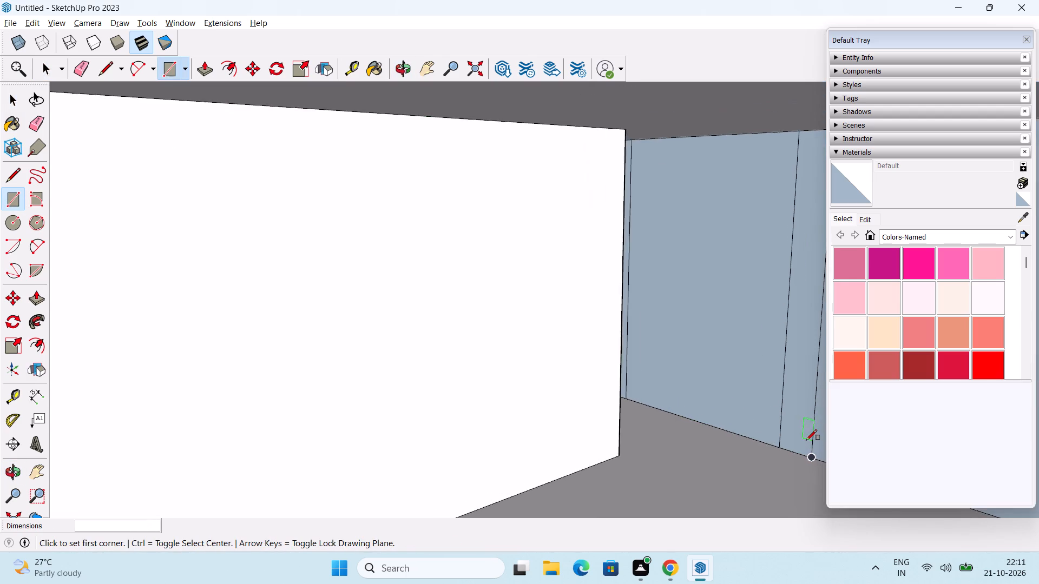
Delete the face filling the balcony's front opening beside the panel.
middle_drag(806, 437, 740, 415)
scroll(725, 389, down, 6)
middle_drag(746, 387, 479, 358)
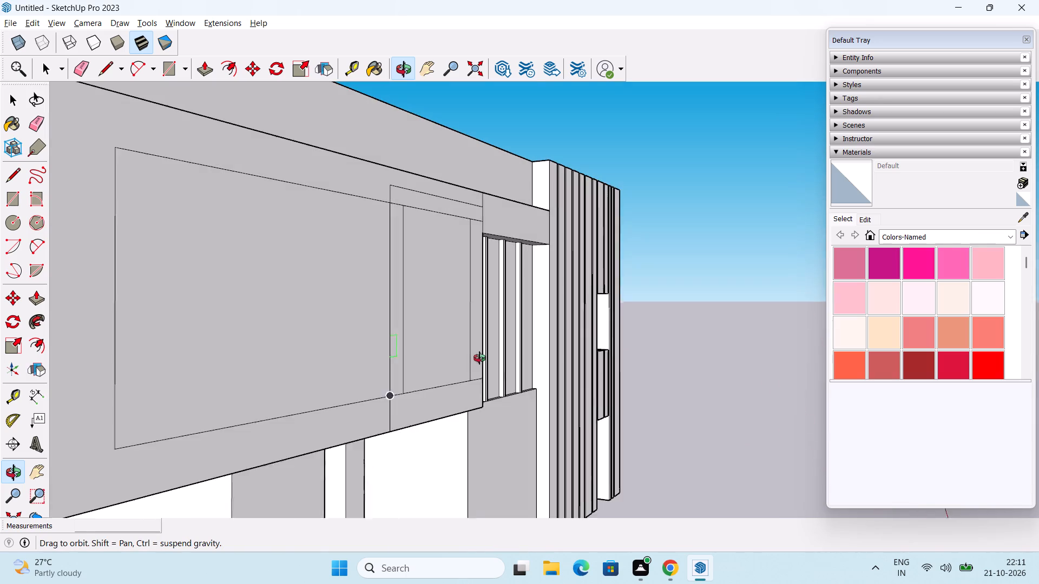
middle_drag(479, 358, 476, 357)
key(space)
click(290, 303)
key(Delete)
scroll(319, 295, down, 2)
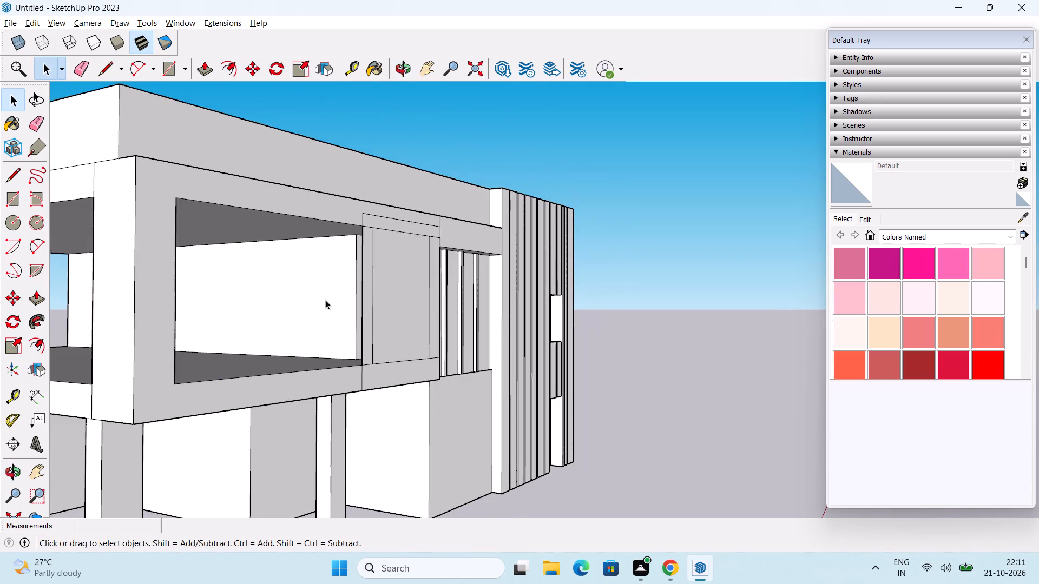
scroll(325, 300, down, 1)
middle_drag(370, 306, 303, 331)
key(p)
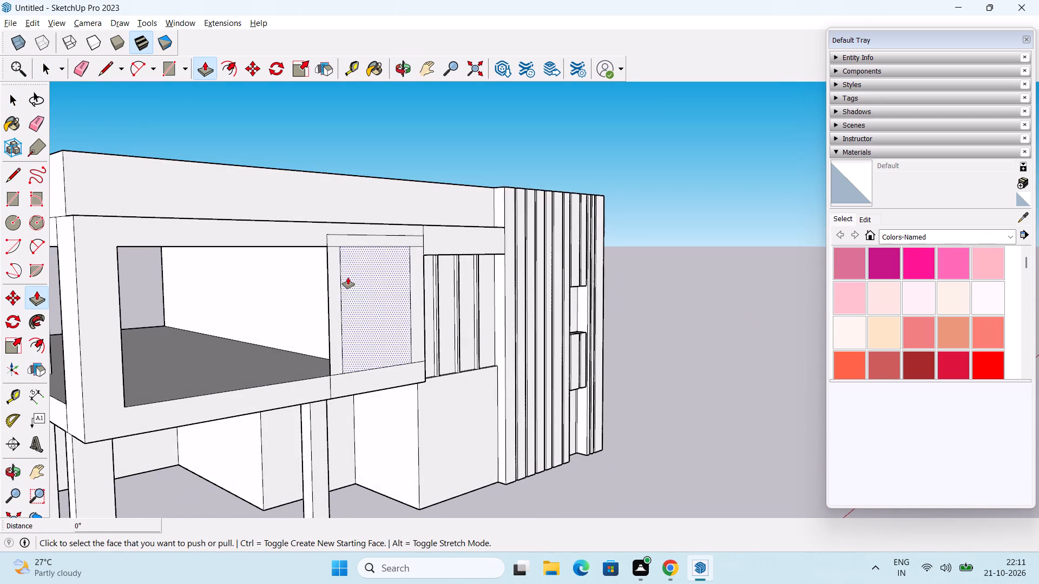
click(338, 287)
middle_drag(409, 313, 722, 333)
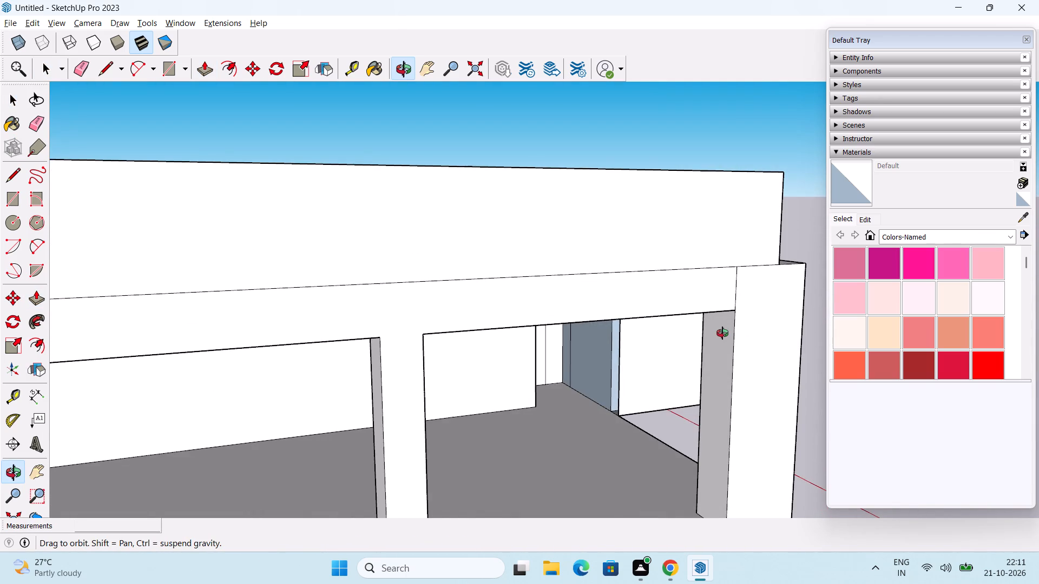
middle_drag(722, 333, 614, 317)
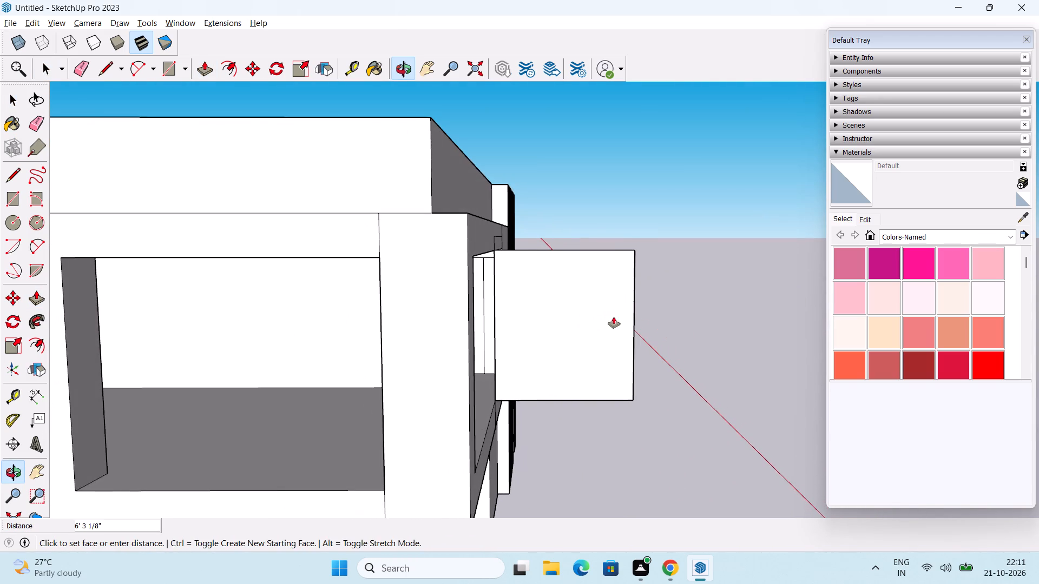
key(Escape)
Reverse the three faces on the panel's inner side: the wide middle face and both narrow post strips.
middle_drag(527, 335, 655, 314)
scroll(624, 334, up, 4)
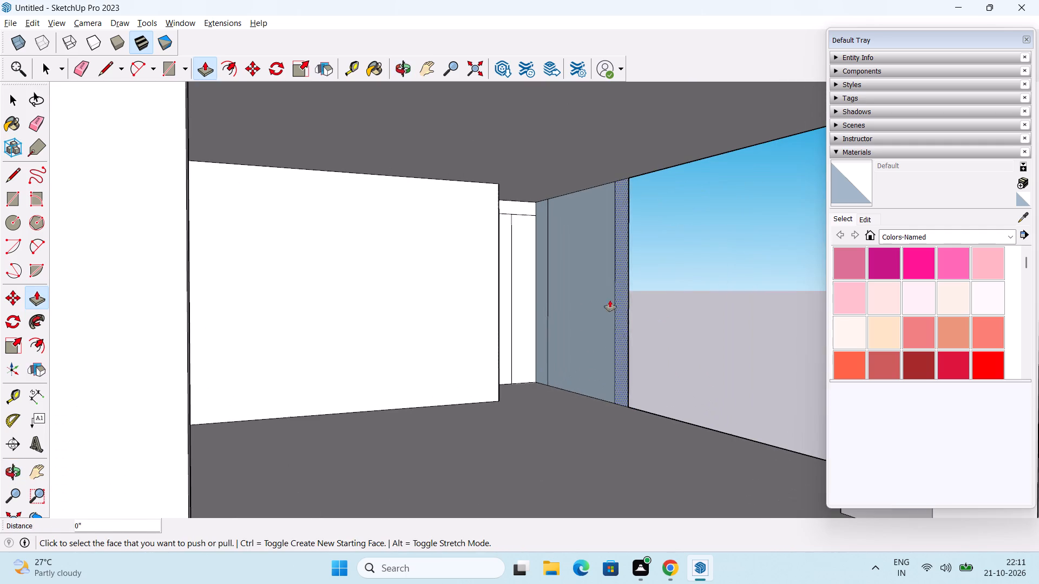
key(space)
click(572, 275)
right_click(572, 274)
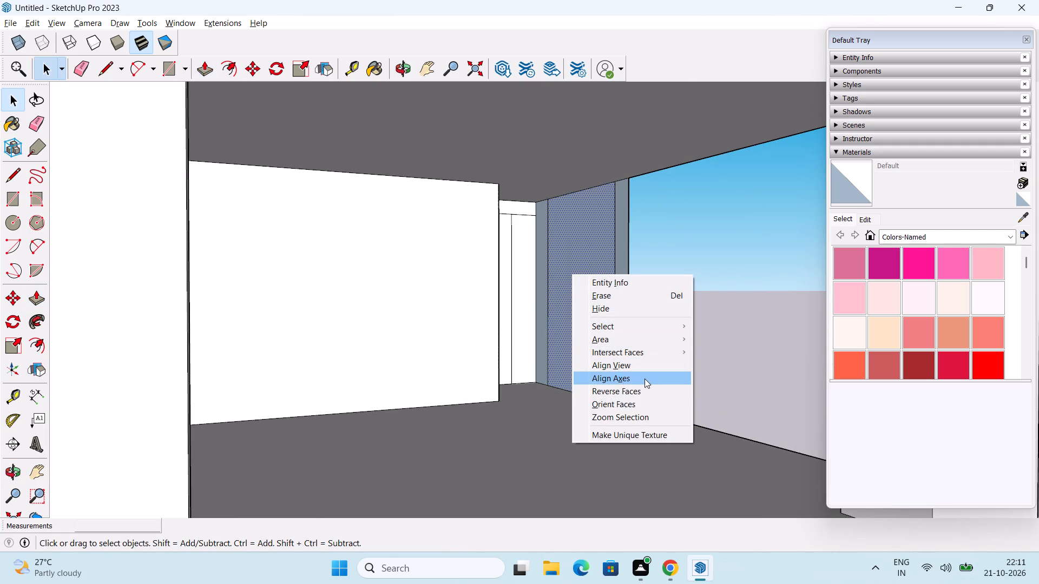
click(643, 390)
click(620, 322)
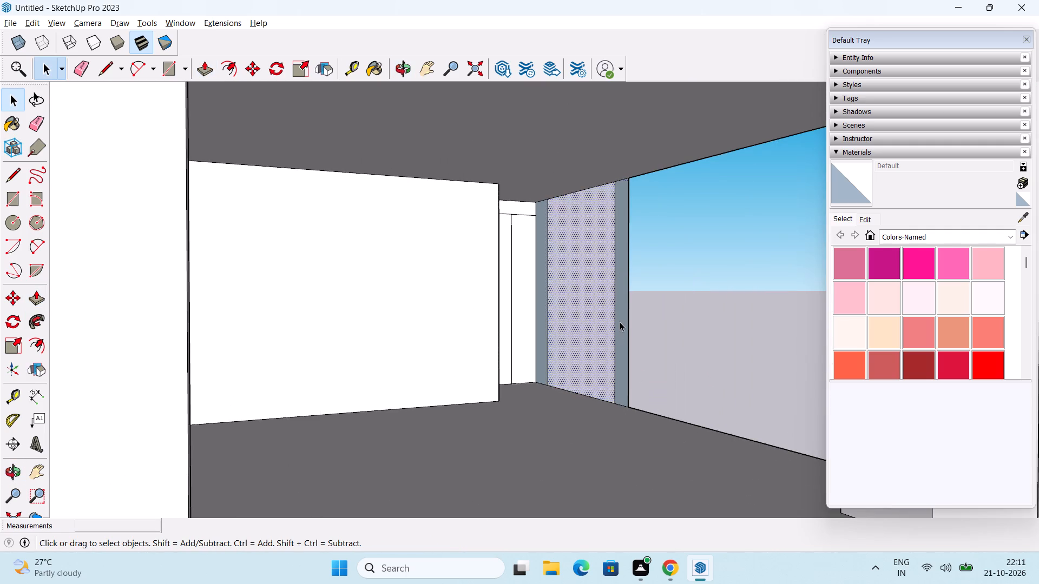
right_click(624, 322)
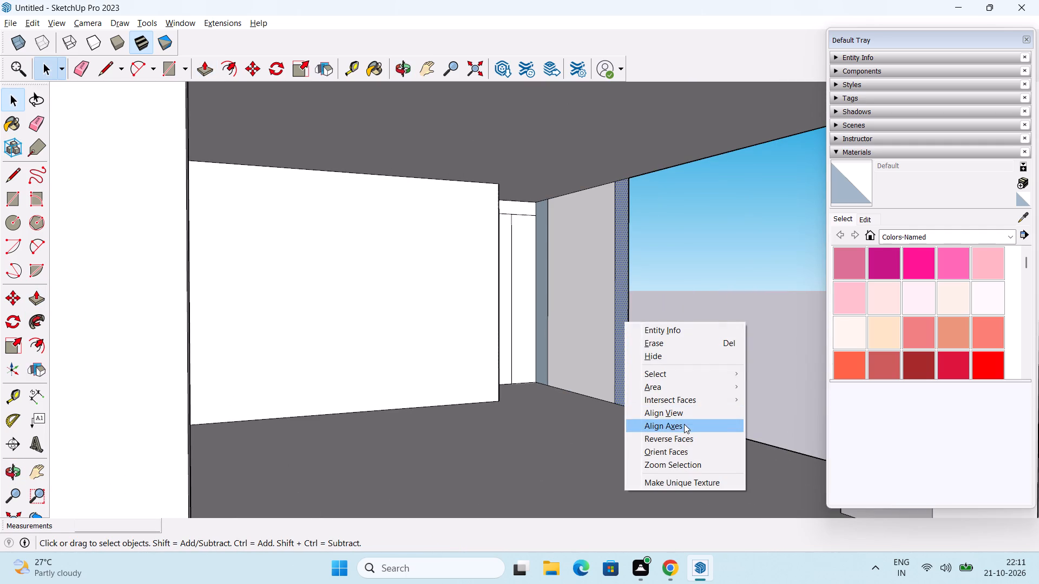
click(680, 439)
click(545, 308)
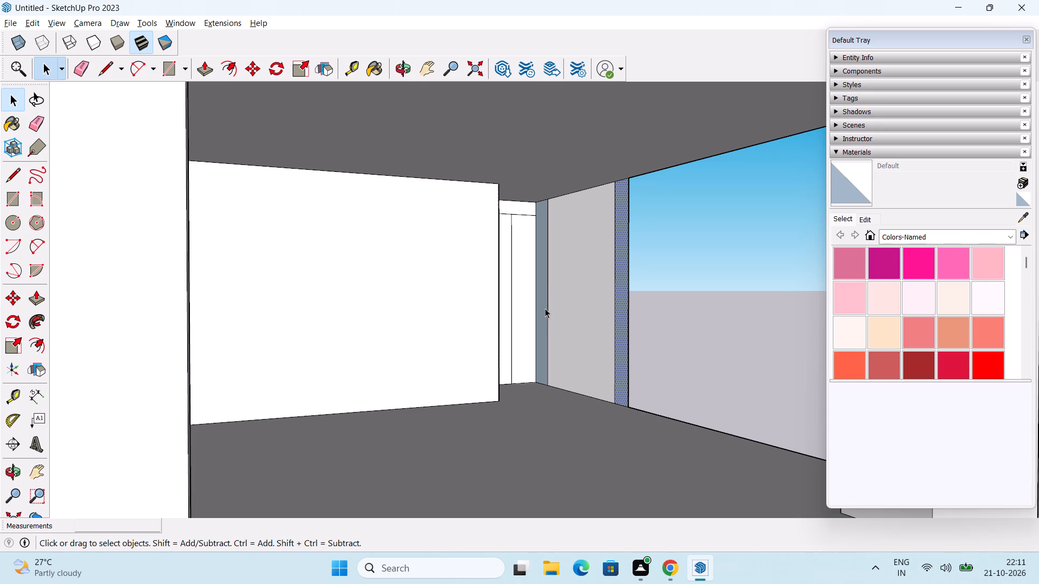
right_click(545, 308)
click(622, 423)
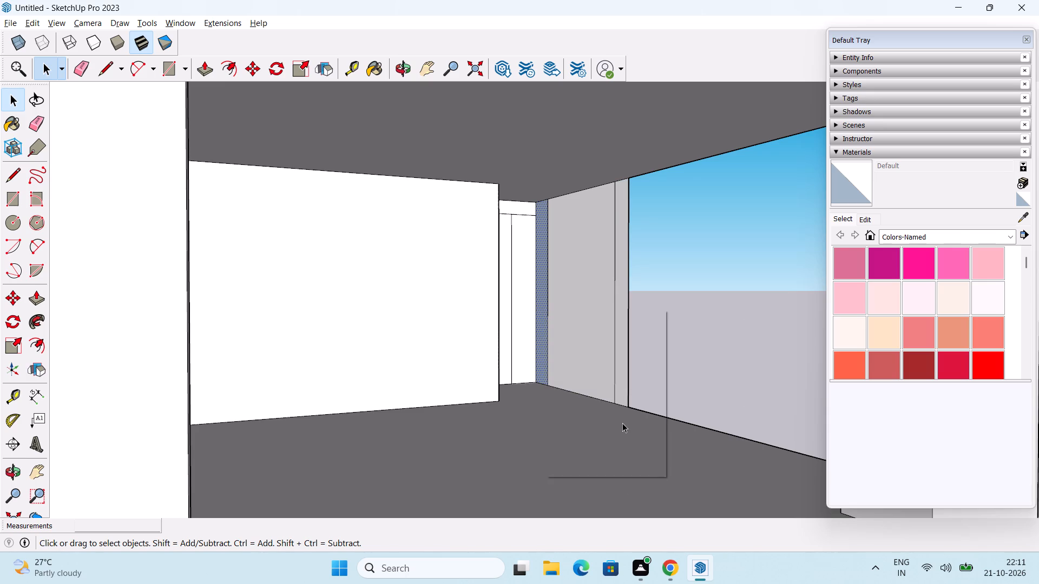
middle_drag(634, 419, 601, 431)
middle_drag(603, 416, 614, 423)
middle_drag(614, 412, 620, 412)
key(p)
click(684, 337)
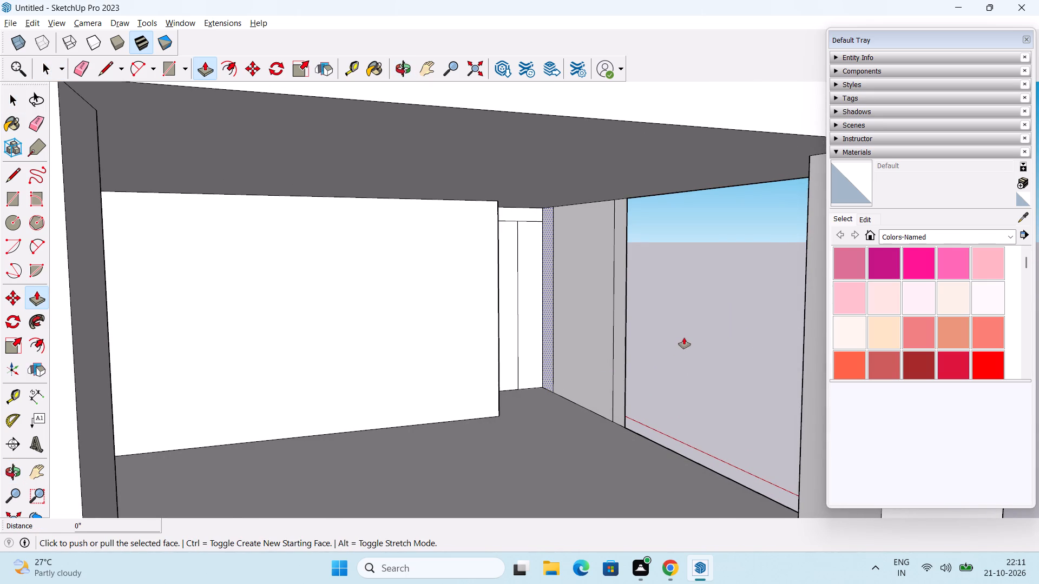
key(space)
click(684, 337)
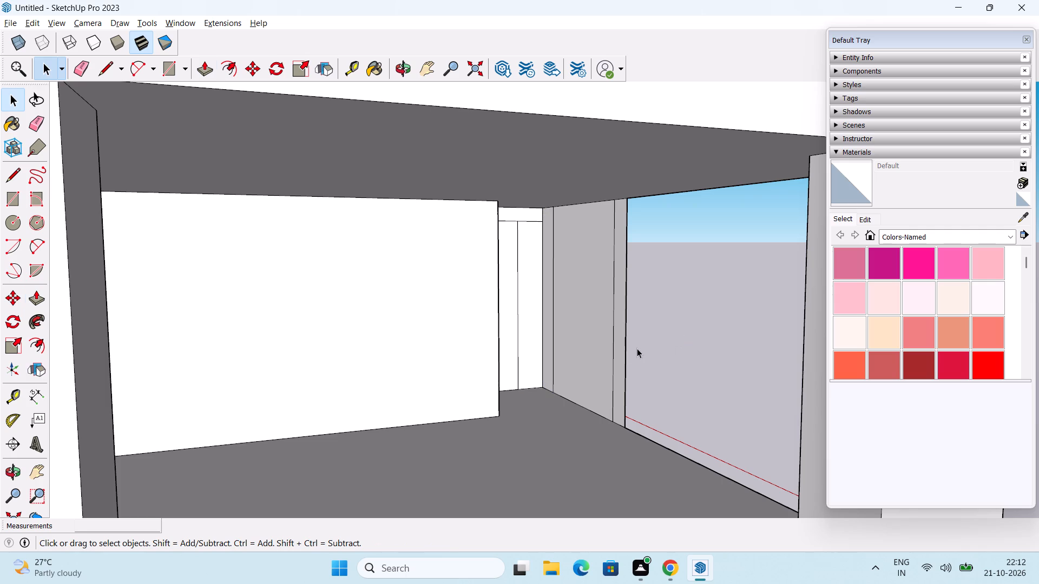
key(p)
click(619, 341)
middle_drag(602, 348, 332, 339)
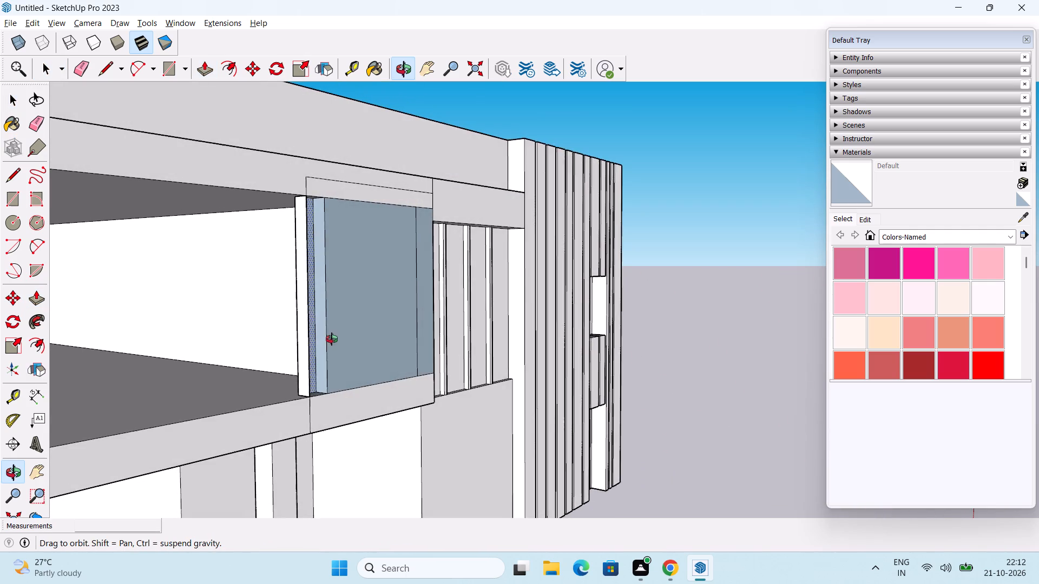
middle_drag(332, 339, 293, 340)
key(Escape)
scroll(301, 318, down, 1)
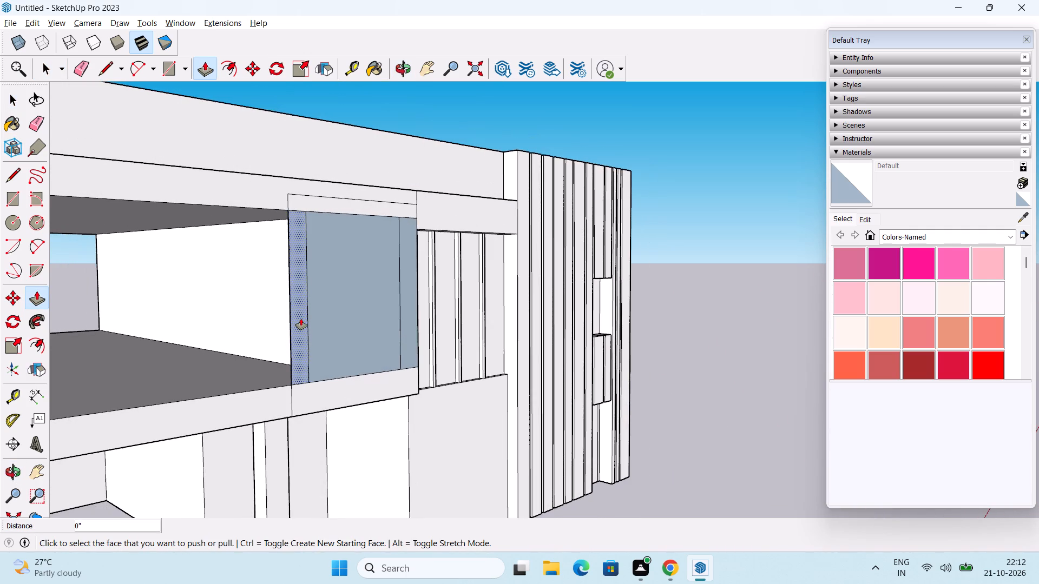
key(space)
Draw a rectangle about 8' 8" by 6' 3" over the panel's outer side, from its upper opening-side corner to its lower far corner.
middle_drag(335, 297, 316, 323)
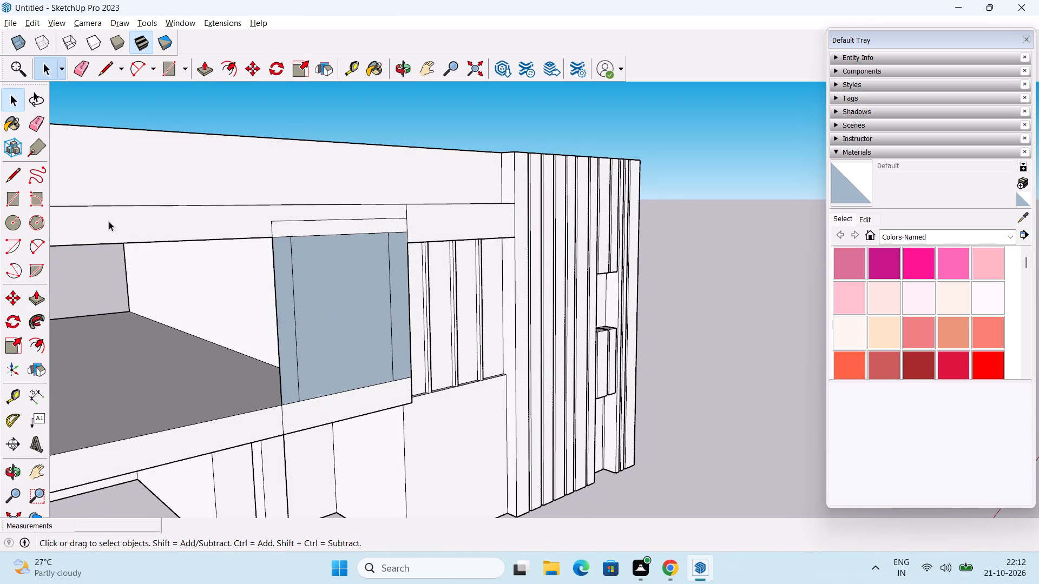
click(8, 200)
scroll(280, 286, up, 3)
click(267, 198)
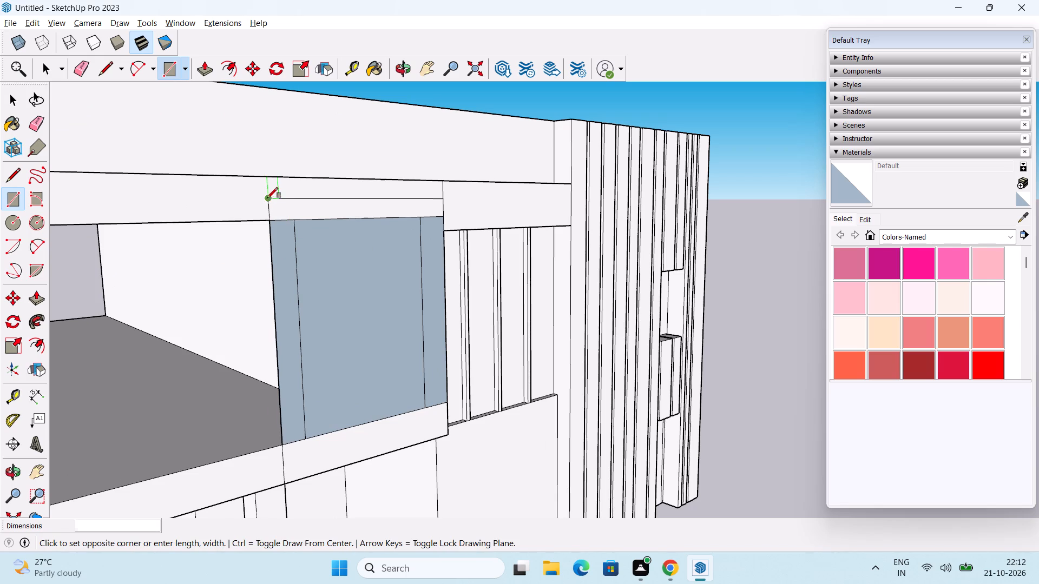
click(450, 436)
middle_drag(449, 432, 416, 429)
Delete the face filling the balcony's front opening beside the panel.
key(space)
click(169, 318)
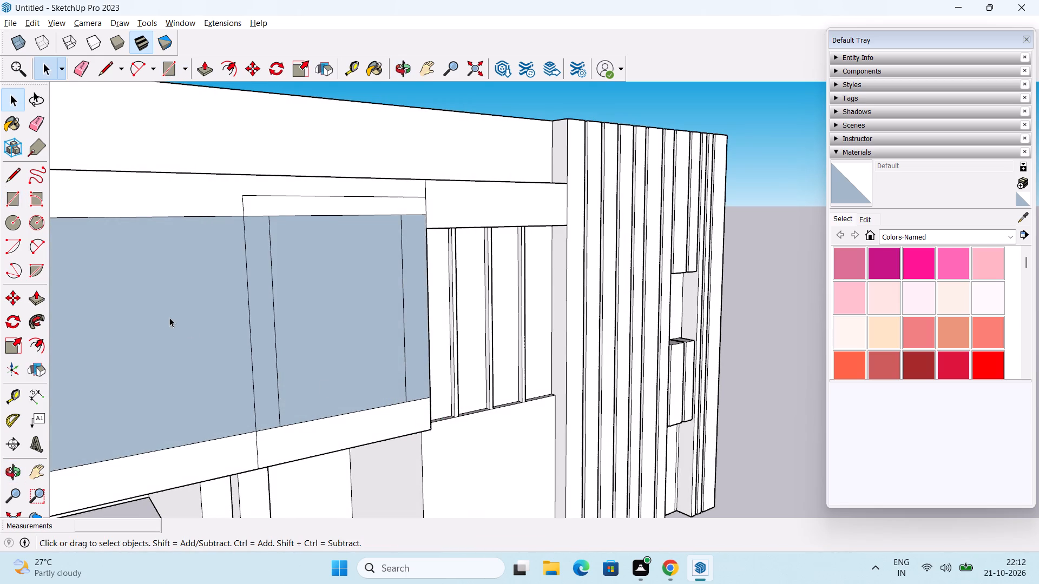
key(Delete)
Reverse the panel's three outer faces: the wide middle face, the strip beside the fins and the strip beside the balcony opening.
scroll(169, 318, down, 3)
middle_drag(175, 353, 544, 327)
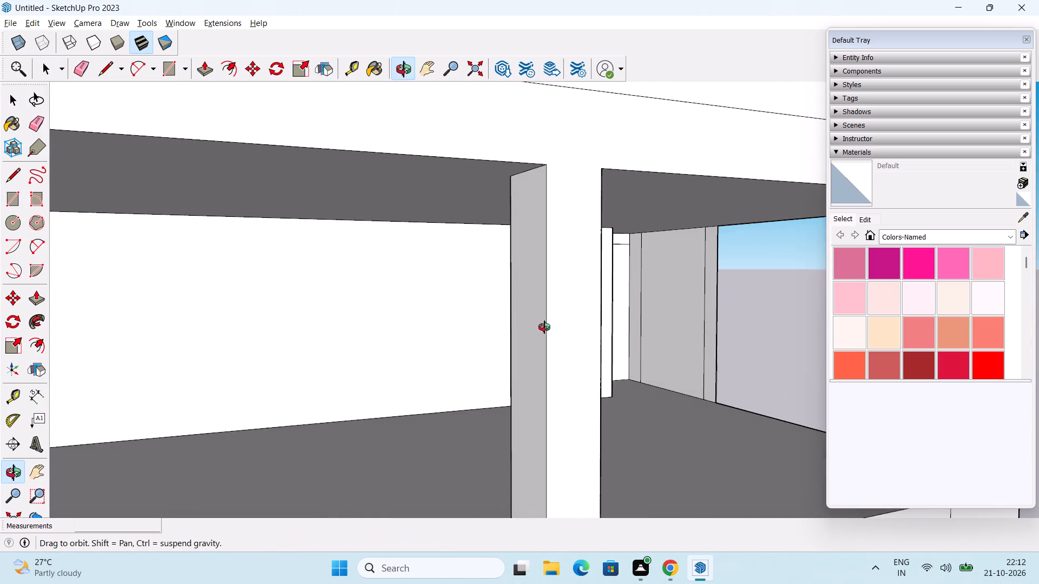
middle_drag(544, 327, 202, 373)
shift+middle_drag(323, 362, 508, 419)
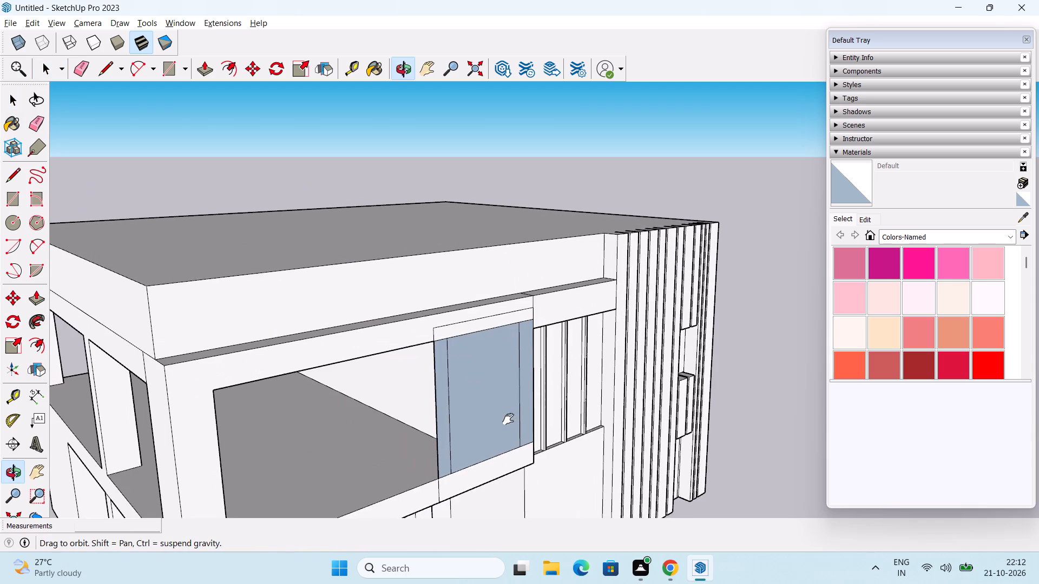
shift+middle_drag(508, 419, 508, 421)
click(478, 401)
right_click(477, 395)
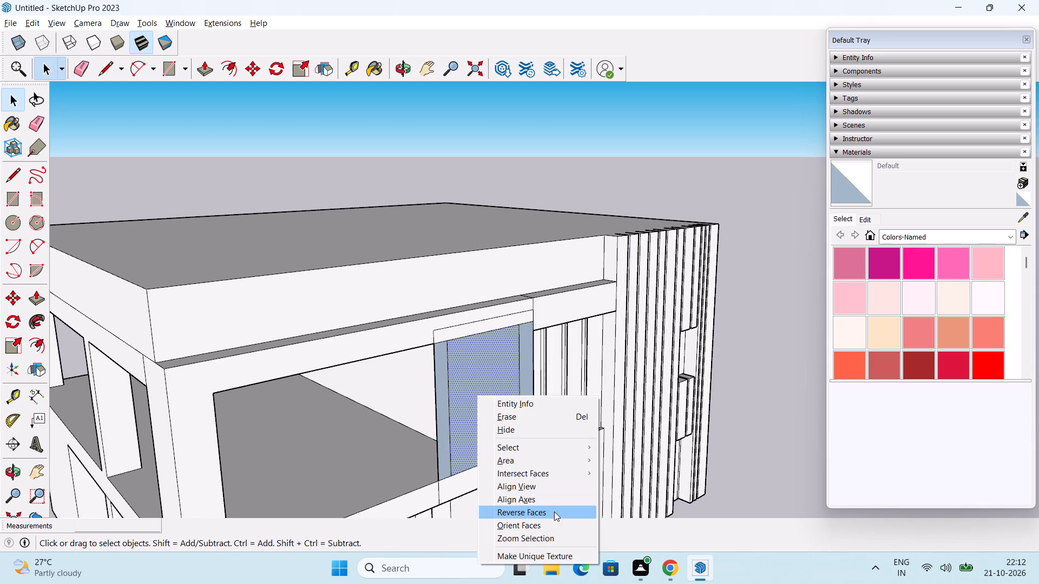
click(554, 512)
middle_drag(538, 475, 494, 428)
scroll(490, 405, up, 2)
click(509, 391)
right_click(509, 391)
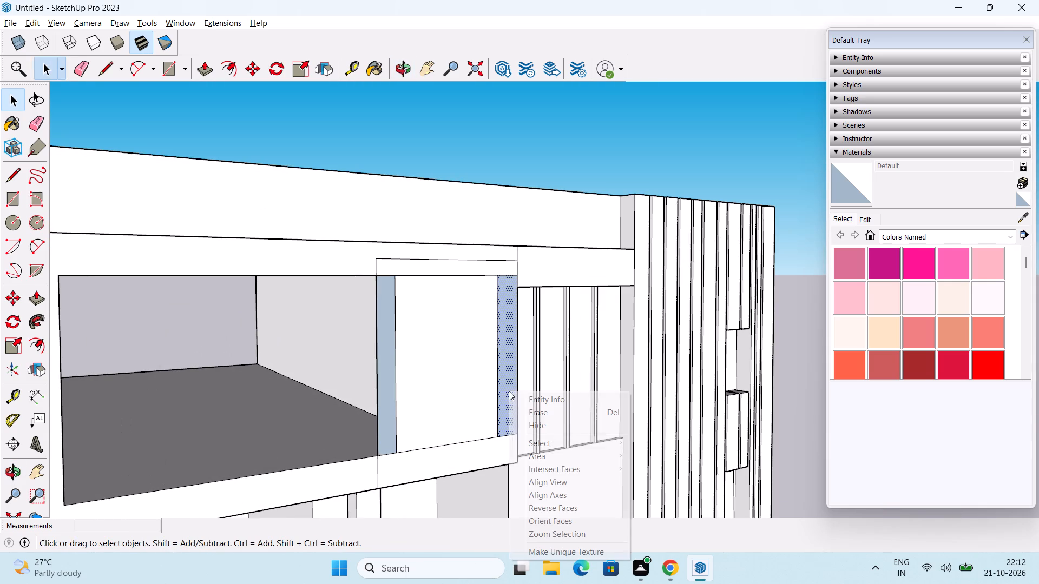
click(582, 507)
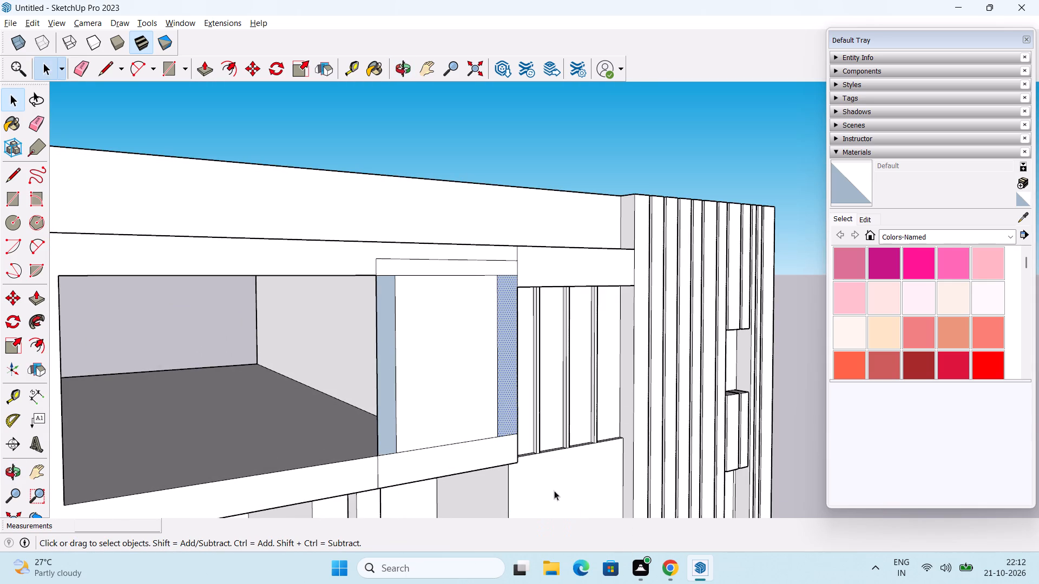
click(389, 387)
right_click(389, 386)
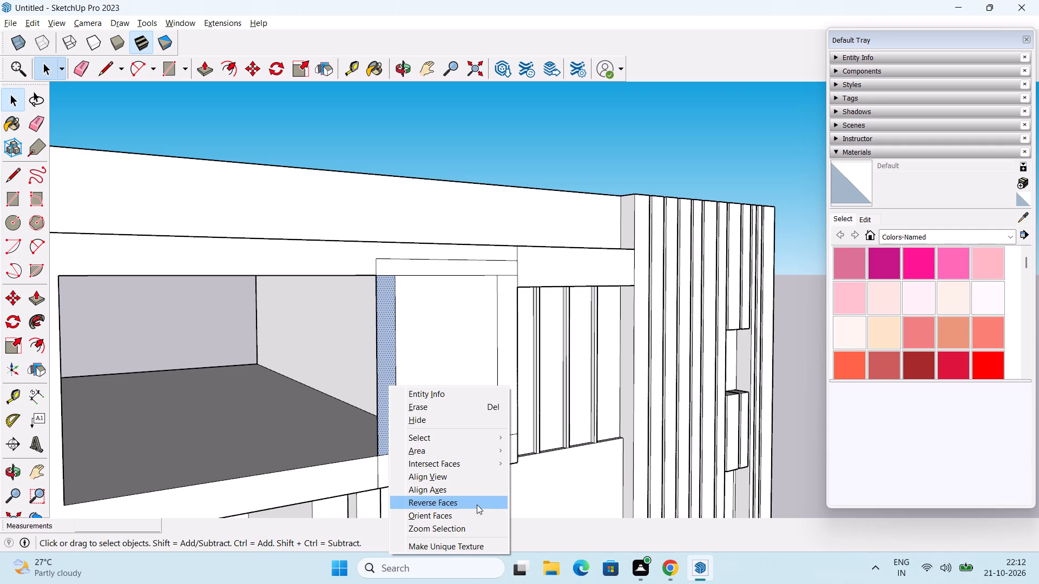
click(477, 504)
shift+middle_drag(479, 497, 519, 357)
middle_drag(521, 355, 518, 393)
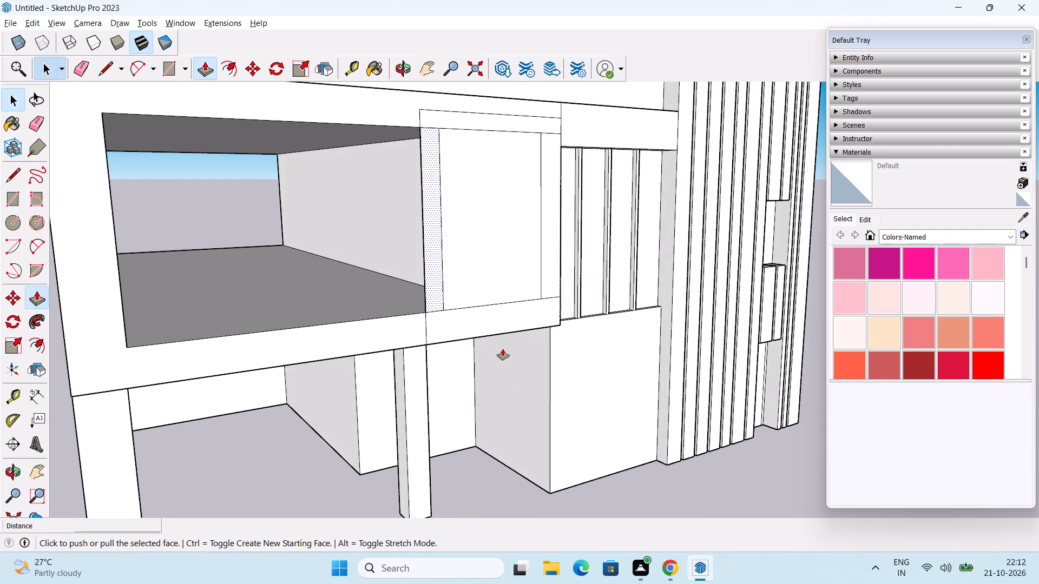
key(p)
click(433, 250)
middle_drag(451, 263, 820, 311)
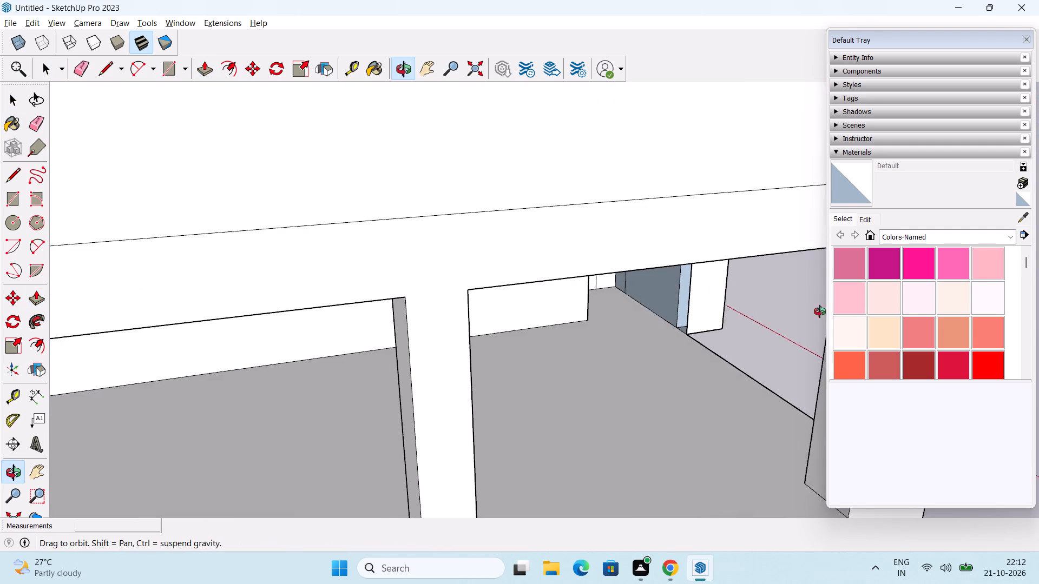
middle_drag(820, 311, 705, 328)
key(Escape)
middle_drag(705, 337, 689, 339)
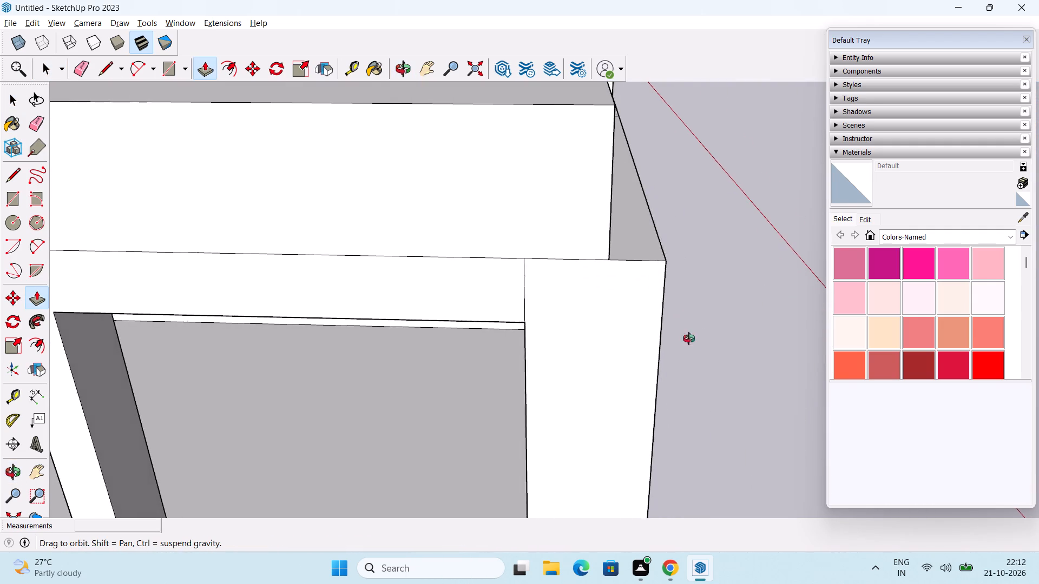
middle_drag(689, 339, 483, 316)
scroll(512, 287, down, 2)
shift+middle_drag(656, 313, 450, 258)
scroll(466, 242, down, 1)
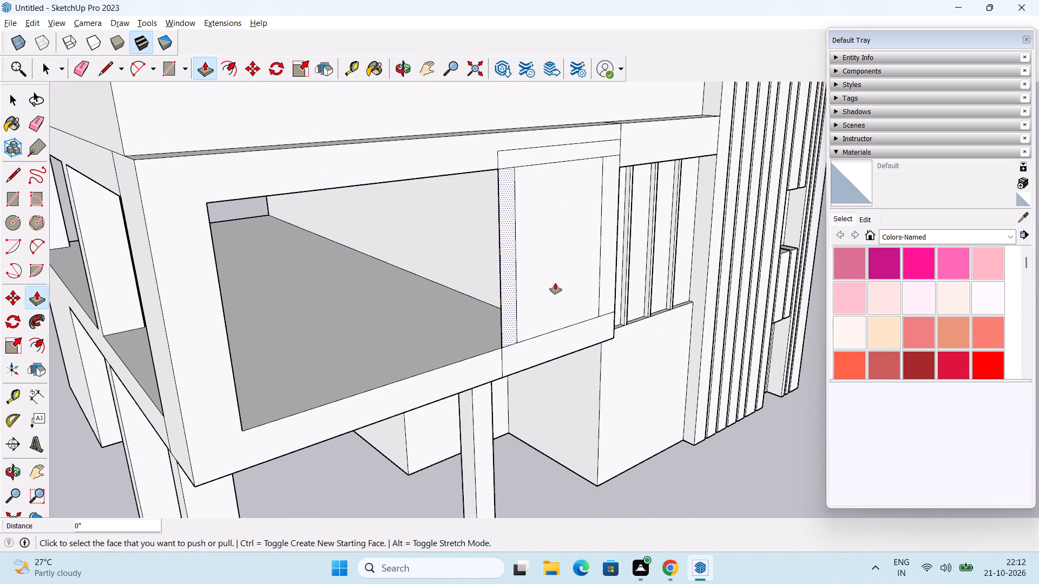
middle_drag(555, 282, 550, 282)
Undo the face reversals, rectangles and earlier panel edits, back to the open recess before the panel was drawn.
key(ctrl+z)
key(space)
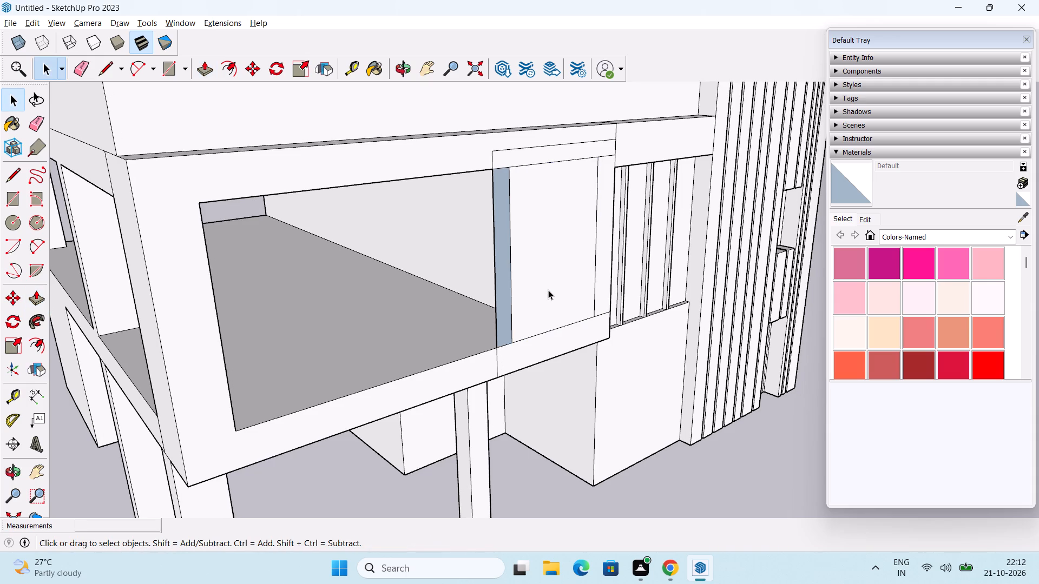
key(ctrl+z)
key(ctrl+z)
key(ctrl+z)
key(ctrl+z)
key(ctrl+z)
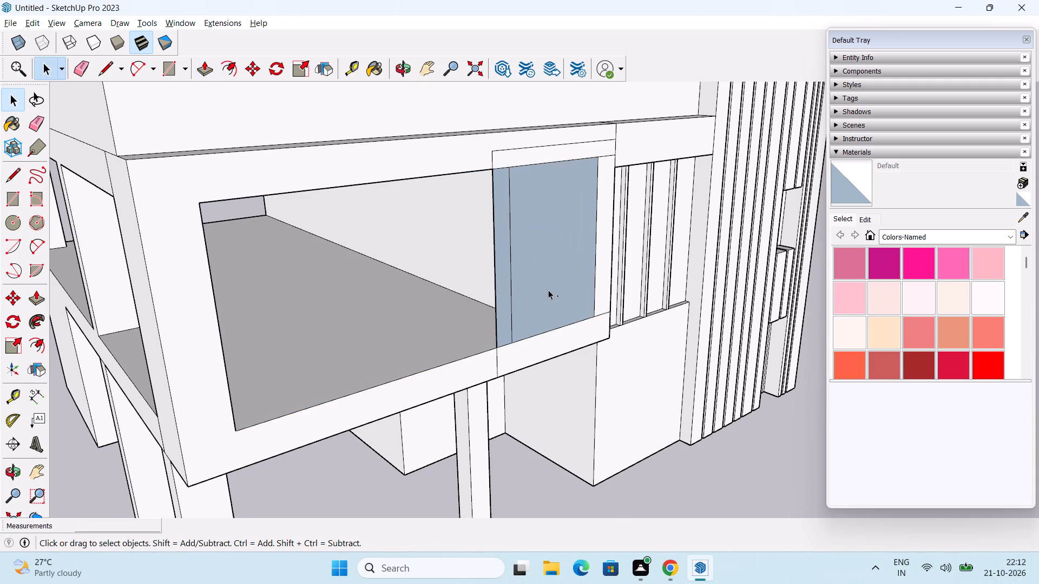
key(ctrl+z)
key(ctrl+z)
key(ctrl+z)
key(ctrl+z)
key(ctrl+z)
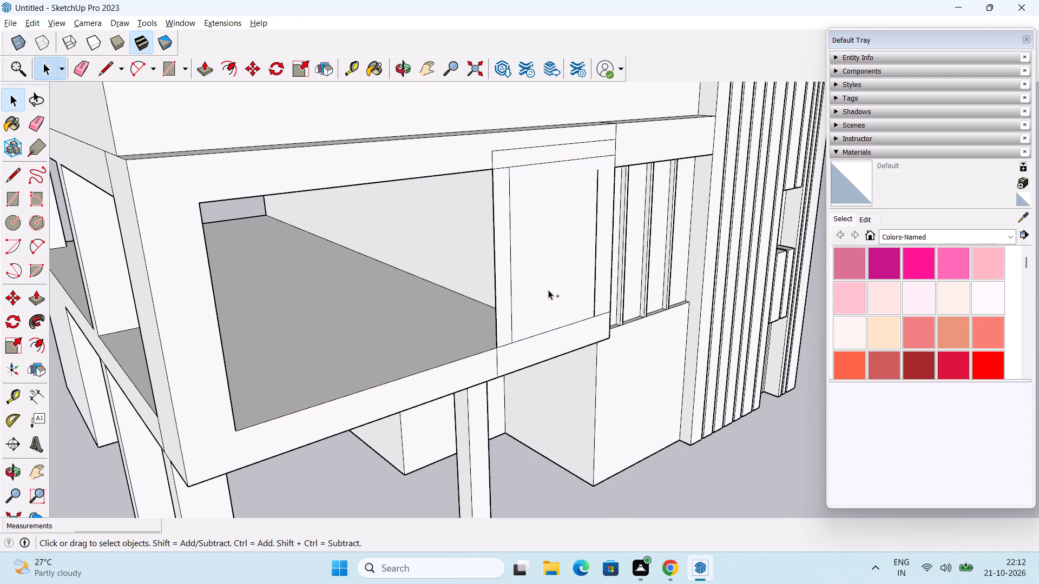
key(ctrl+z)
key(ctrl+z)
key(ctrl+z)
key(ctrl+z)
key(ctrl+z)
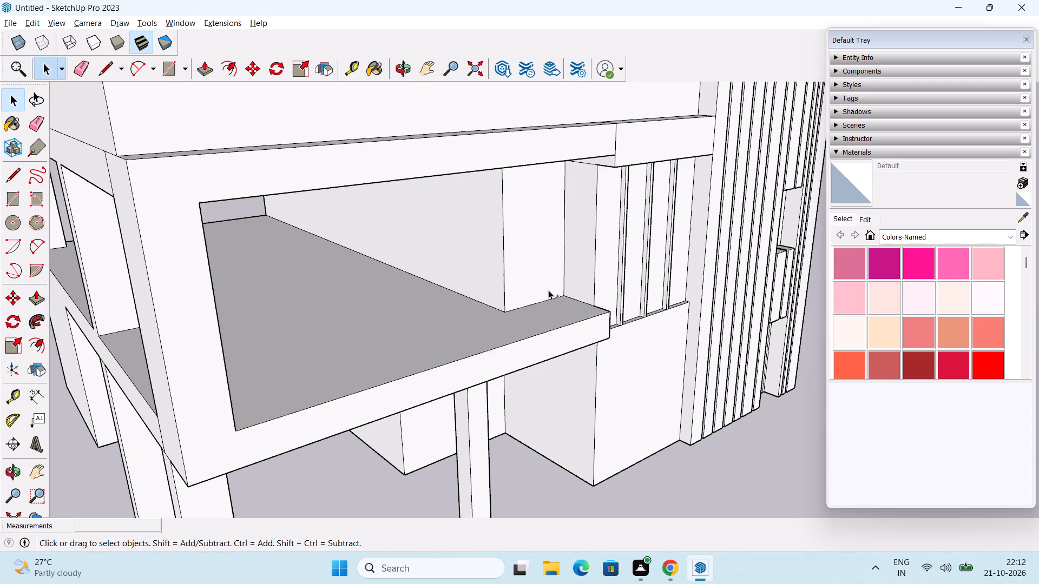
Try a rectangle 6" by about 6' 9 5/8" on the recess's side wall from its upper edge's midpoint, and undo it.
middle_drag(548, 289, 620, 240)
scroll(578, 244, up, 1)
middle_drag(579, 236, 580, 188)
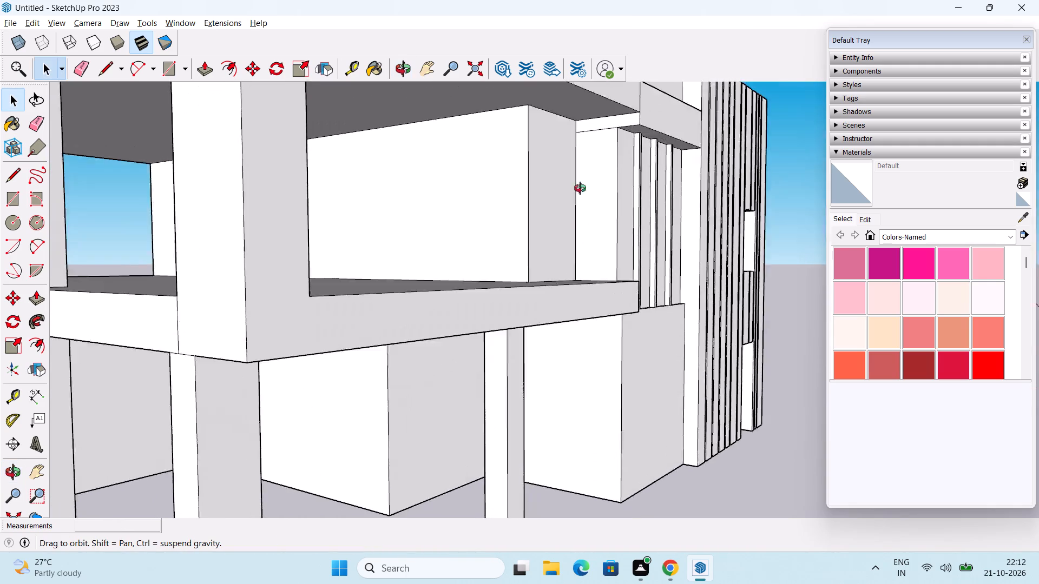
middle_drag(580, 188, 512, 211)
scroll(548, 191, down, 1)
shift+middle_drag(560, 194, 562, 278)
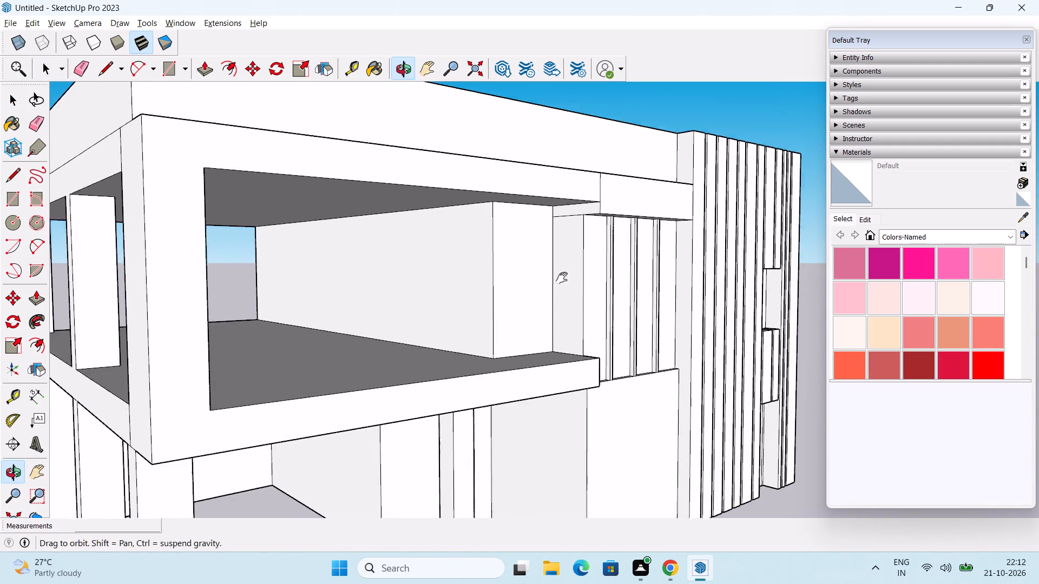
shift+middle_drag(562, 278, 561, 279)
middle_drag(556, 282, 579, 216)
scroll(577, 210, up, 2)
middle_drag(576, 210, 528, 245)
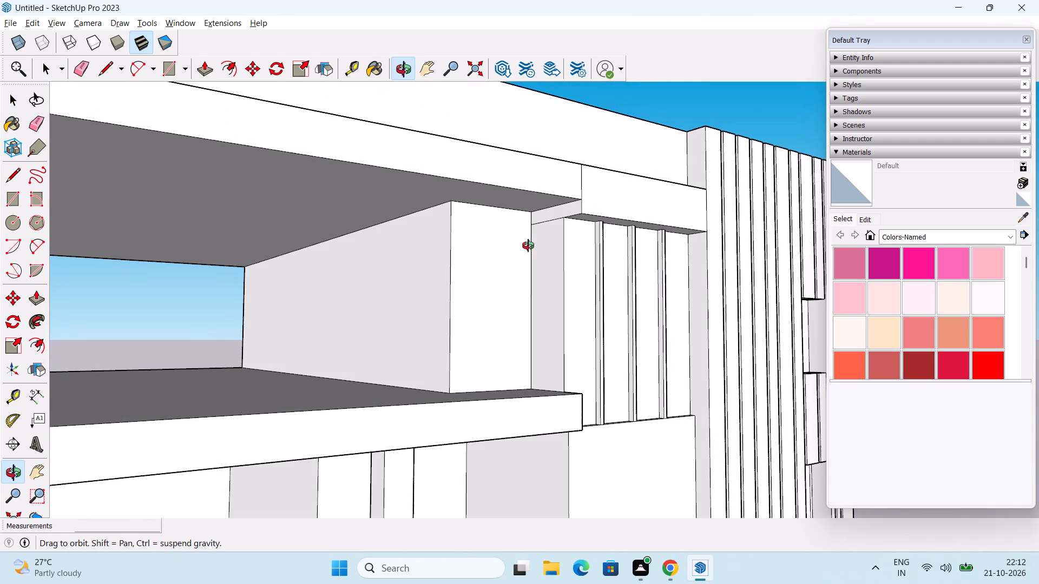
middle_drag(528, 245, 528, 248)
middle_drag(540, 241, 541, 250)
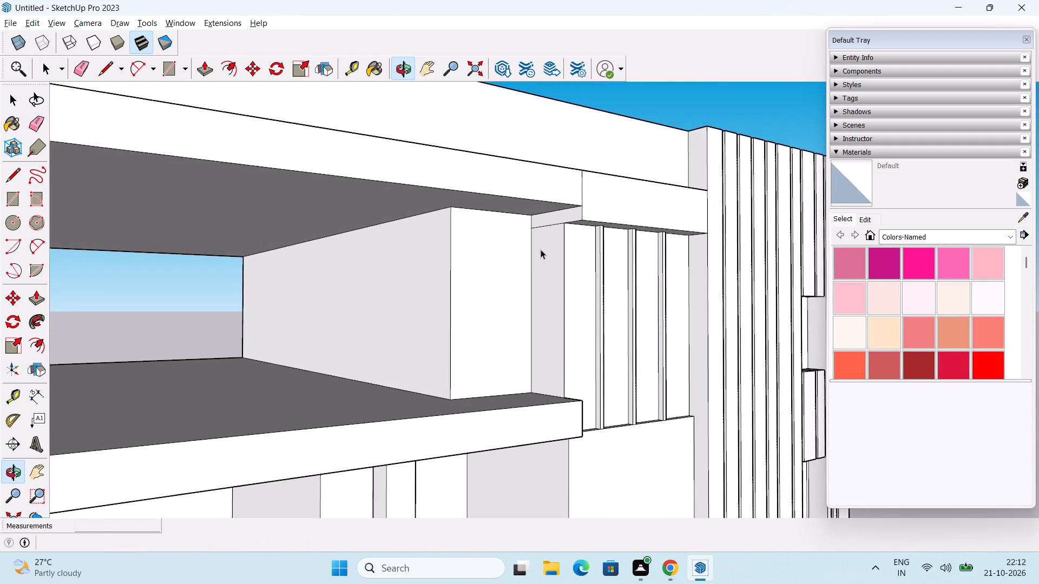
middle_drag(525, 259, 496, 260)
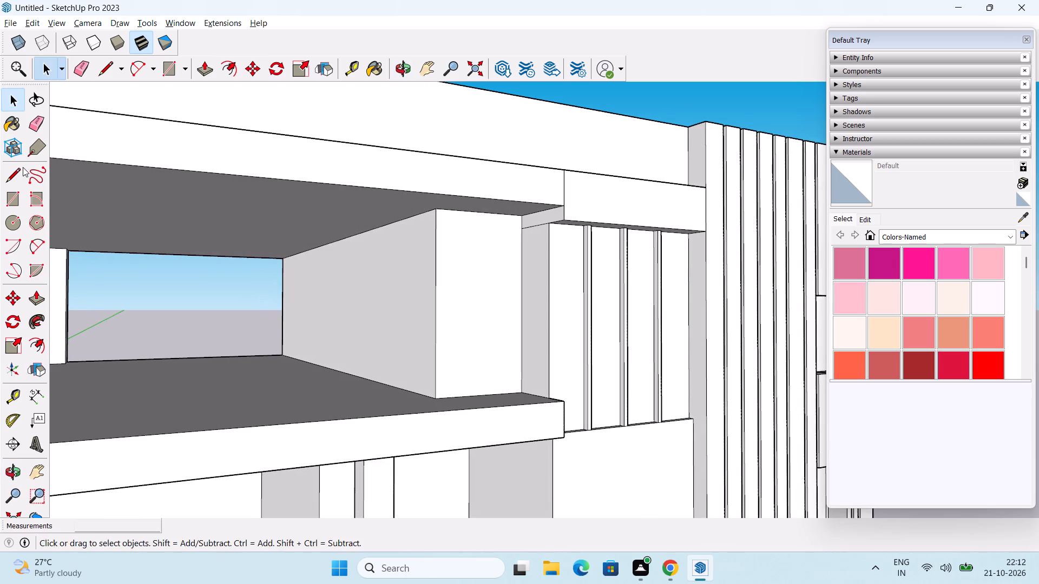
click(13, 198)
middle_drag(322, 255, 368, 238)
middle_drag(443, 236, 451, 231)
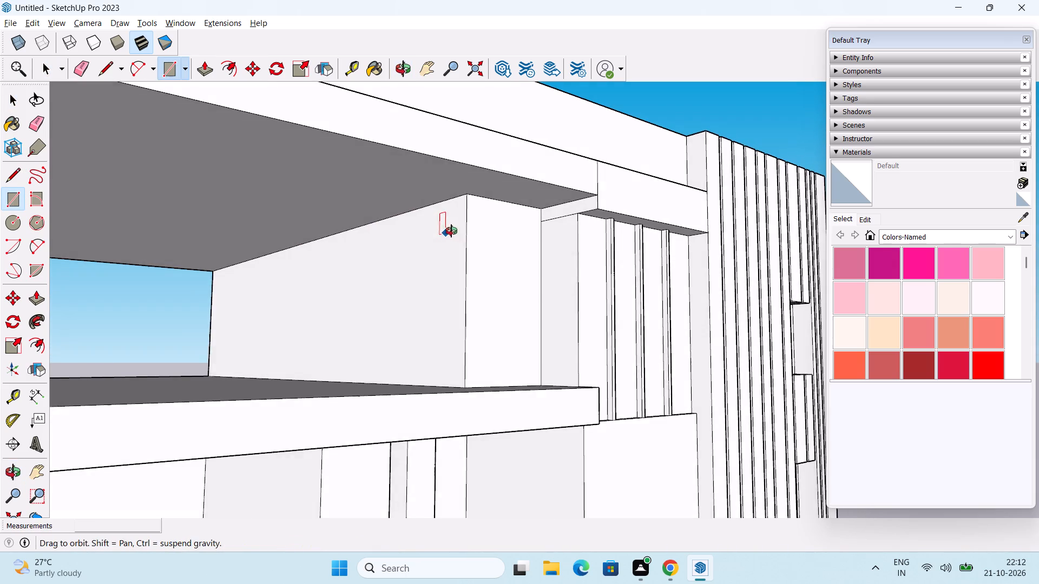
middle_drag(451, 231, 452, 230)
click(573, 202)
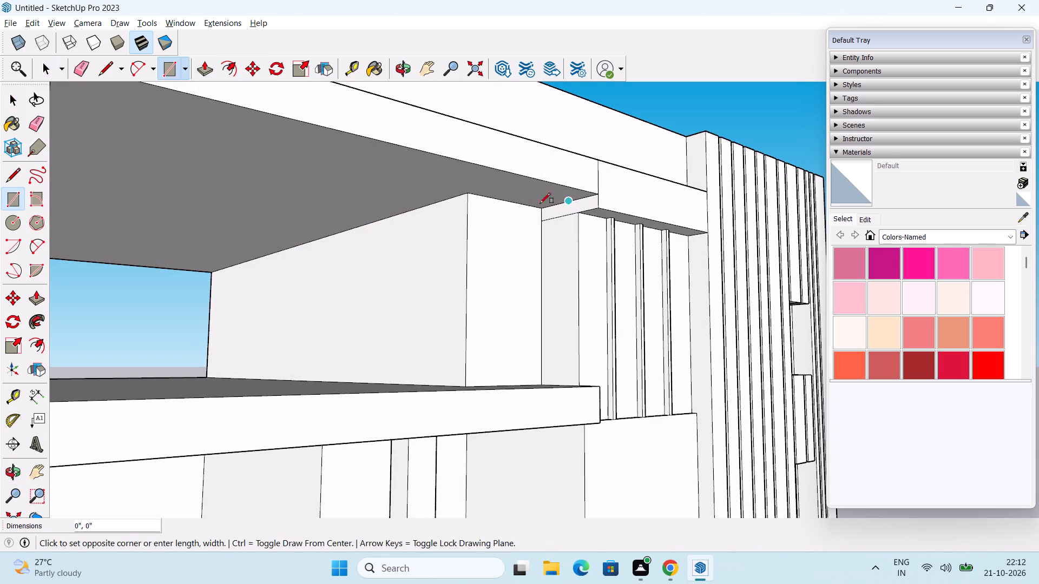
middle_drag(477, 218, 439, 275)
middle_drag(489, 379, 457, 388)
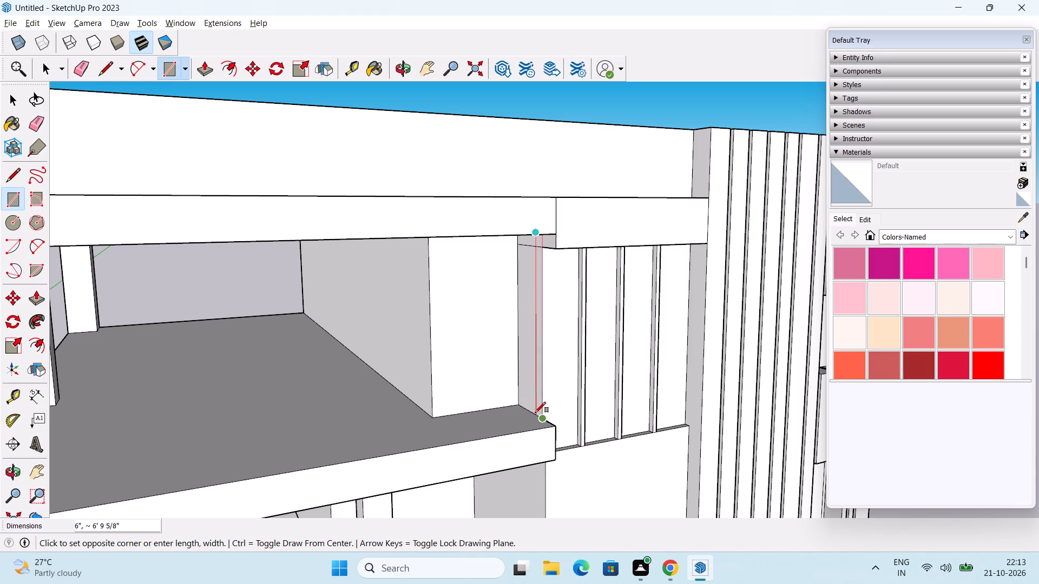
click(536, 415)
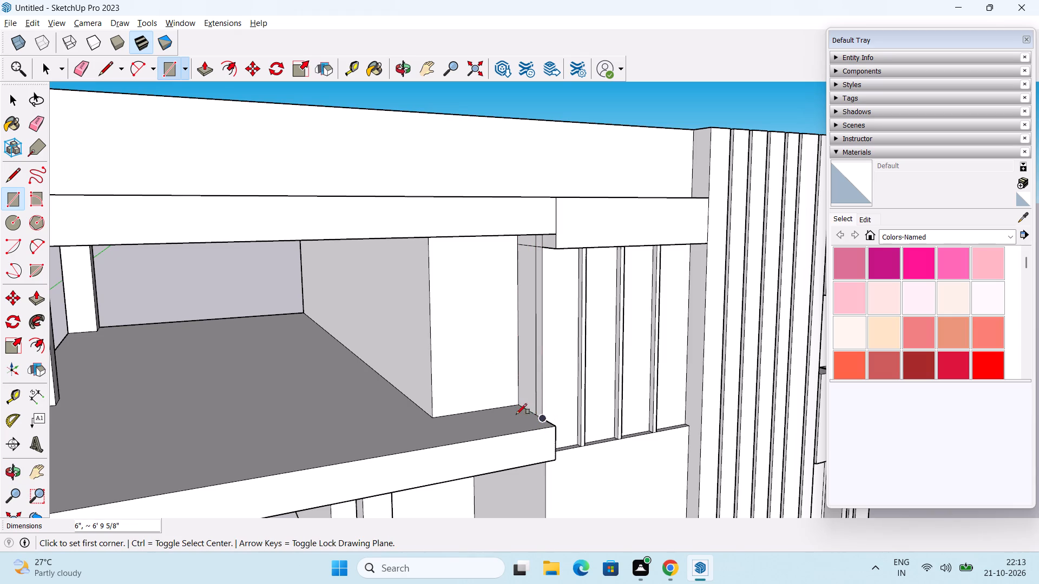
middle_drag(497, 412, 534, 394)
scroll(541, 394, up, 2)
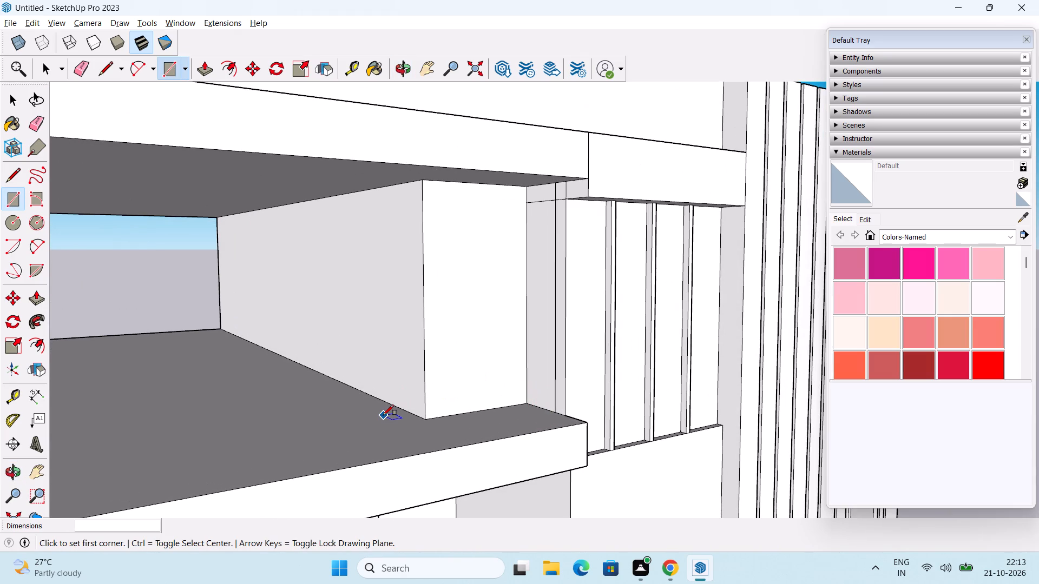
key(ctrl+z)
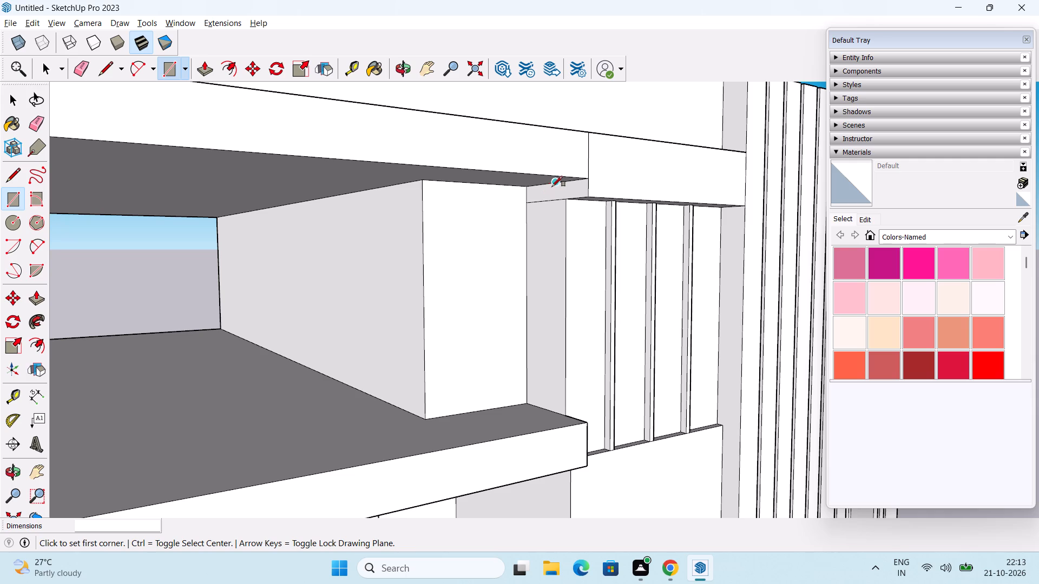
Draw a front-facing square about 6' 9 5/8" per side across the balcony opening, starting at the midpoint of the recess side's upper edge.
click(553, 185)
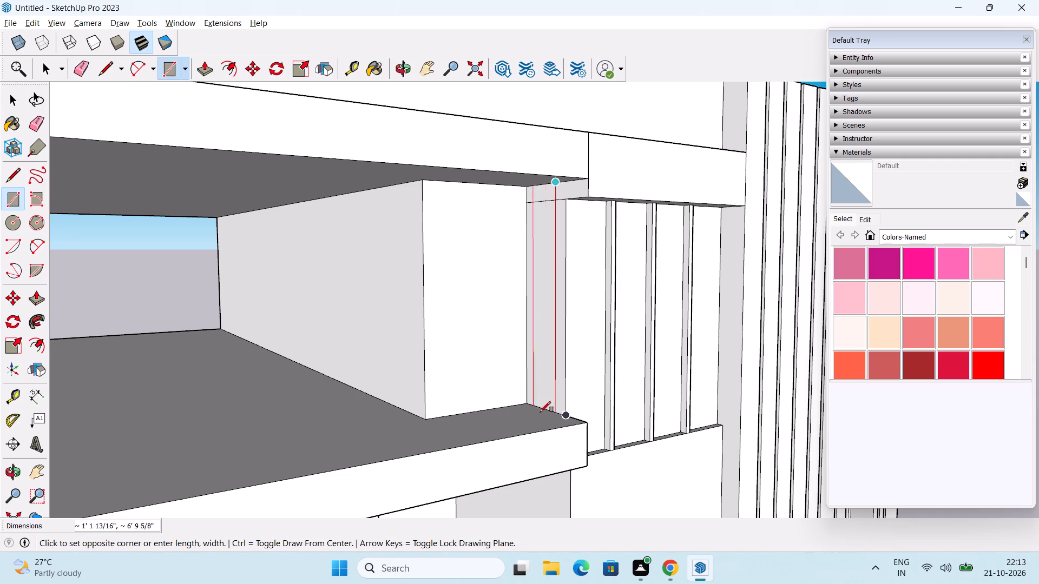
click(555, 412)
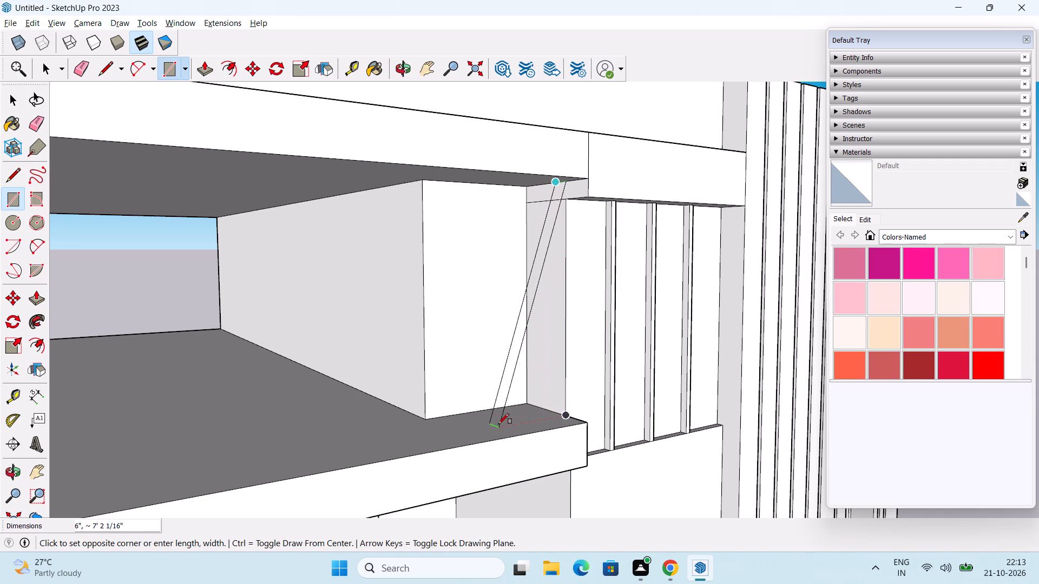
middle_drag(508, 408, 394, 420)
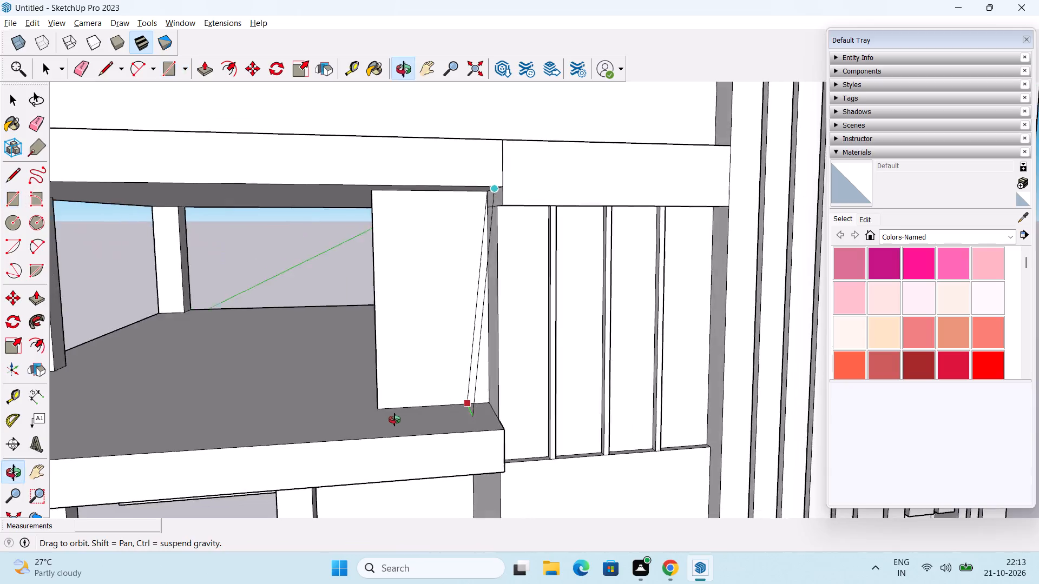
middle_drag(394, 420, 393, 420)
key(Left)
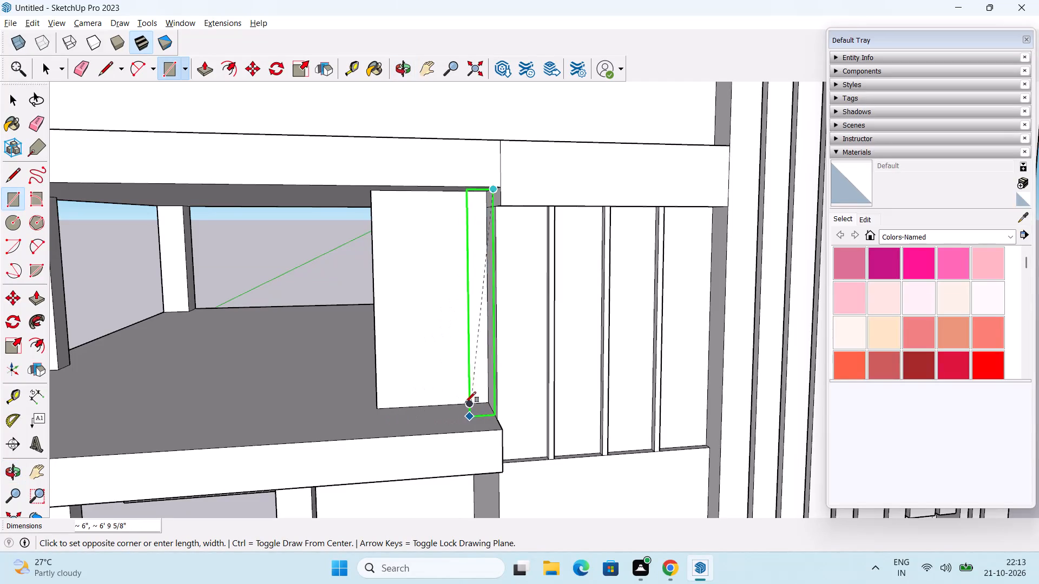
middle_drag(353, 399, 407, 390)
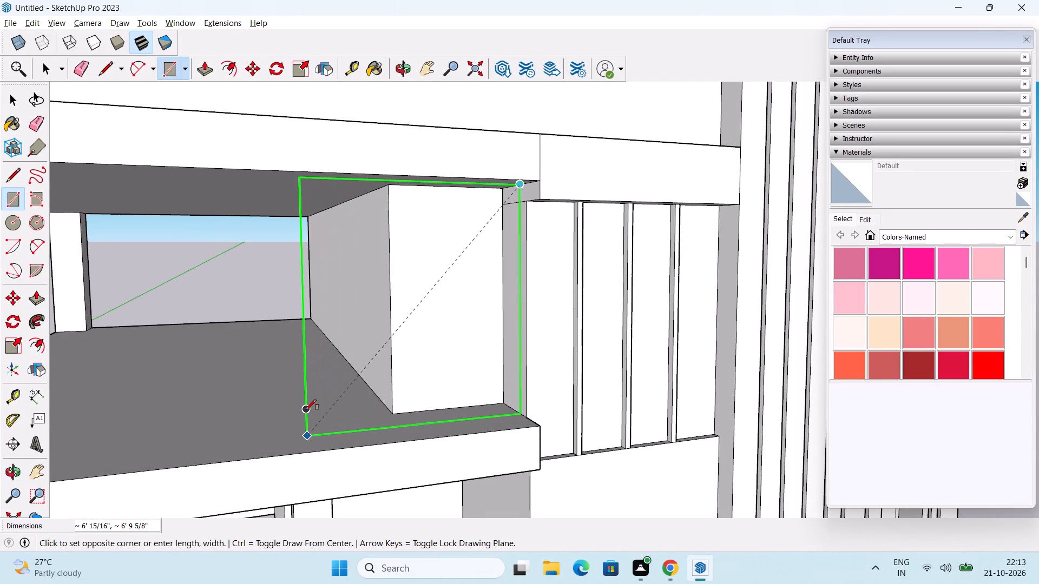
scroll(306, 410, down, 4)
middle_drag(307, 407, 233, 396)
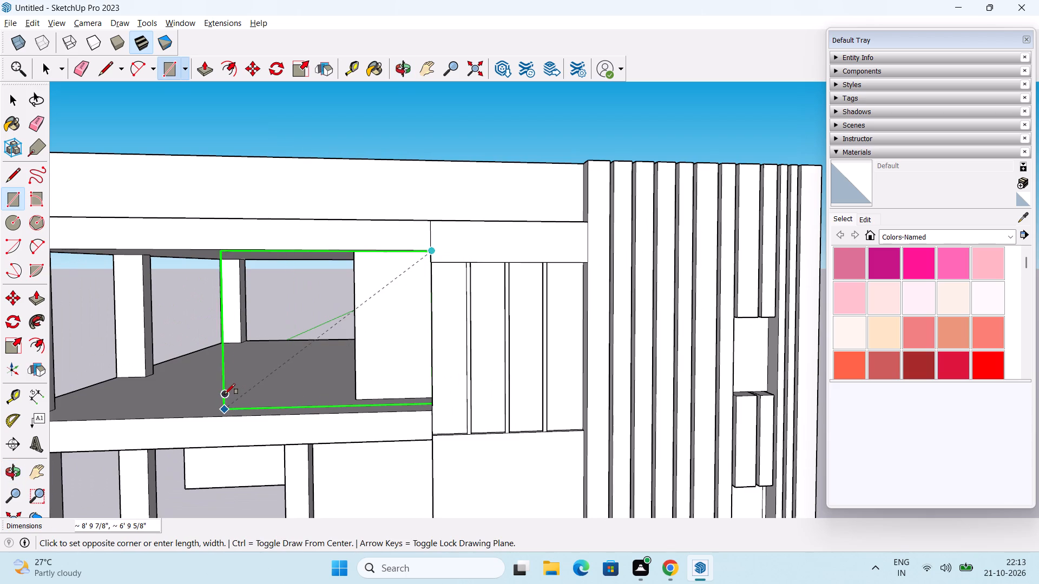
click(274, 393)
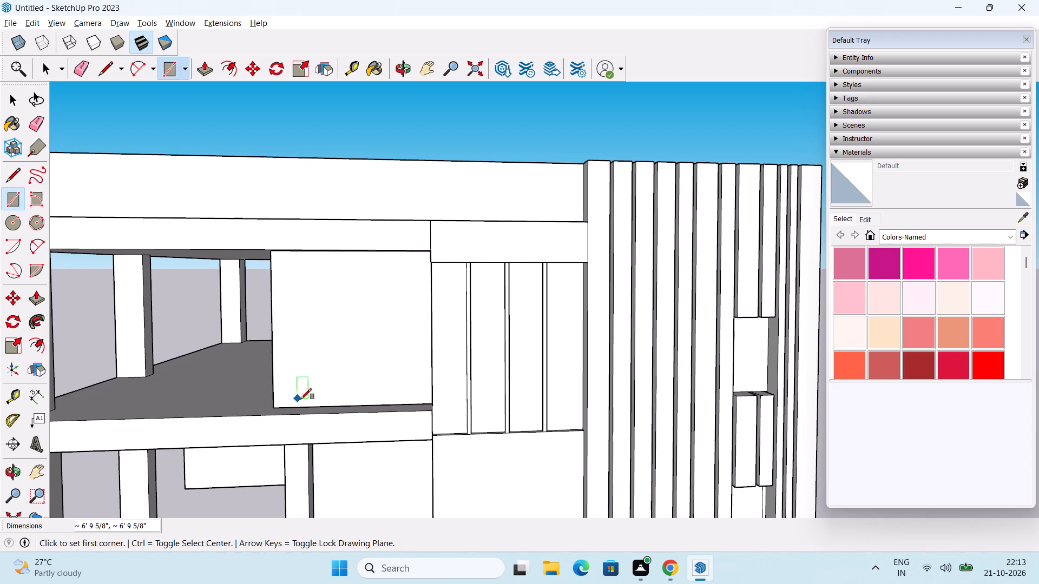
Push/Pull the new square face 6" outward toward the balcony's front.
middle_drag(305, 399, 766, 419)
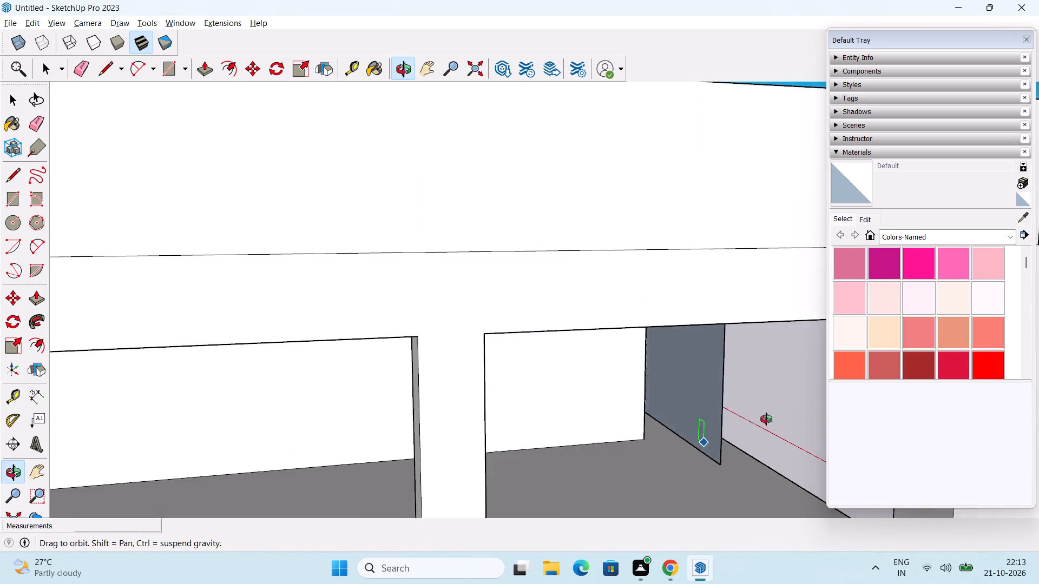
middle_drag(766, 419, 434, 430)
key(space)
scroll(432, 388, down, 1)
middle_drag(428, 388, 438, 395)
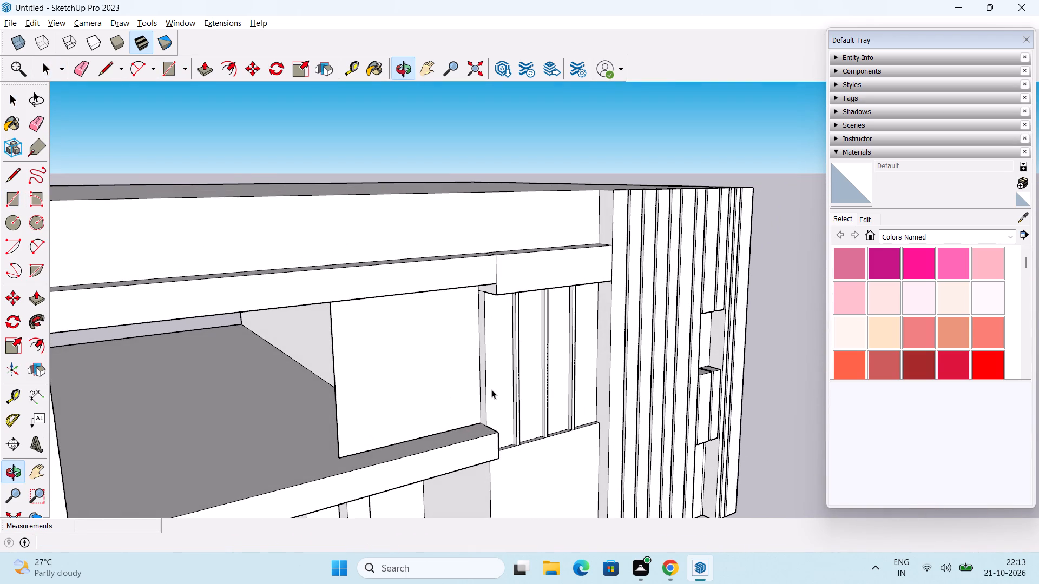
key(p)
click(402, 357)
middle_drag(490, 366, 813, 344)
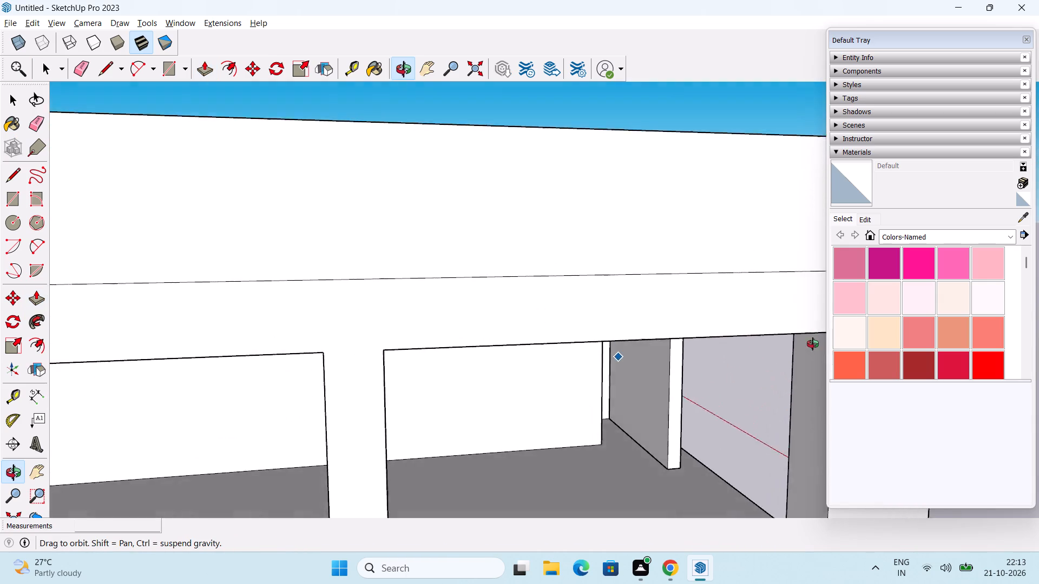
middle_drag(813, 344, 482, 402)
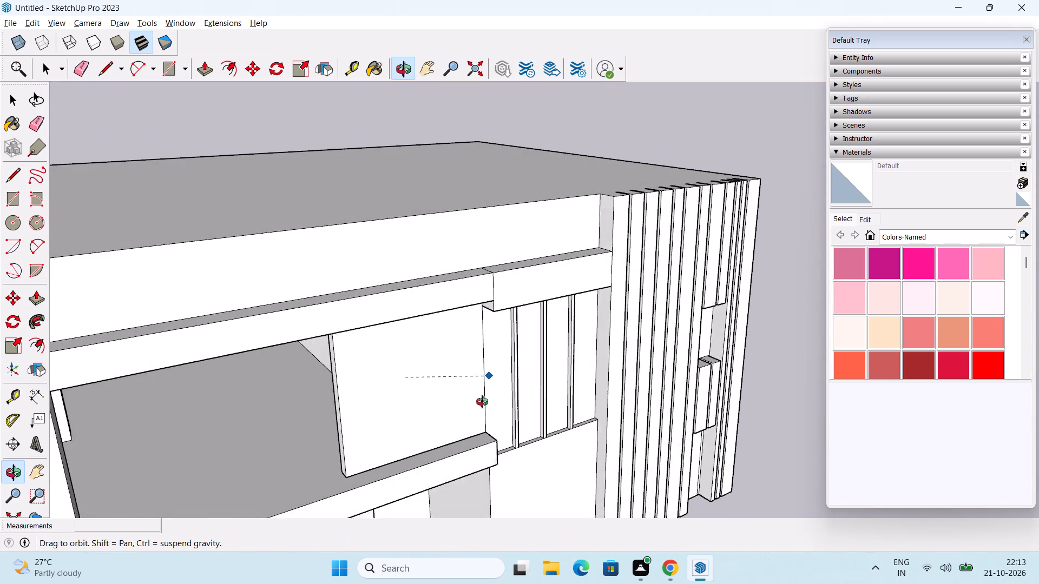
middle_drag(482, 402, 461, 402)
click(397, 376)
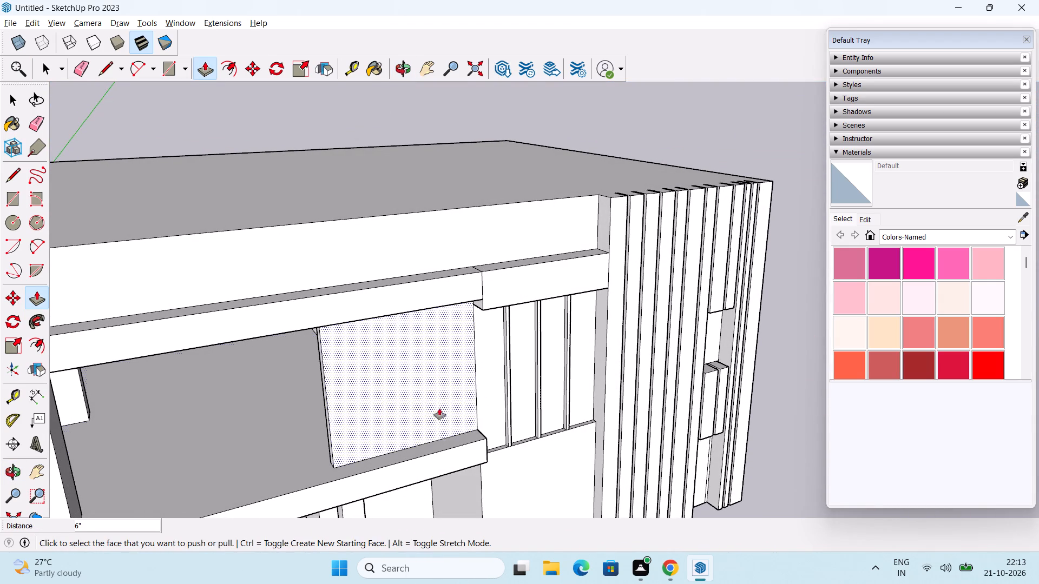
Pull the panel's front face 1' out, flush with the balcony edge, and a further 1' beyond it.
click(411, 369)
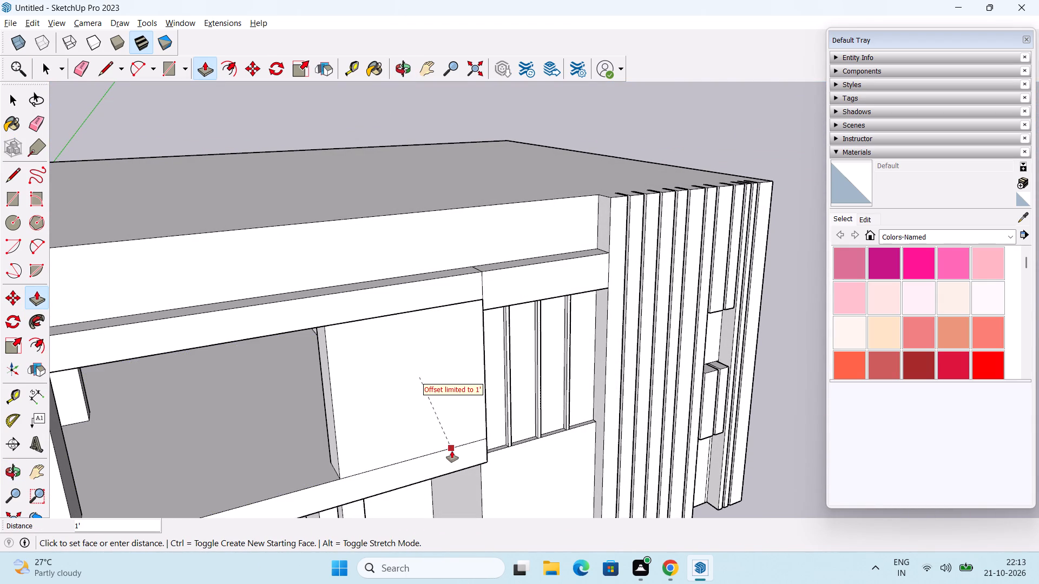
click(452, 451)
click(423, 369)
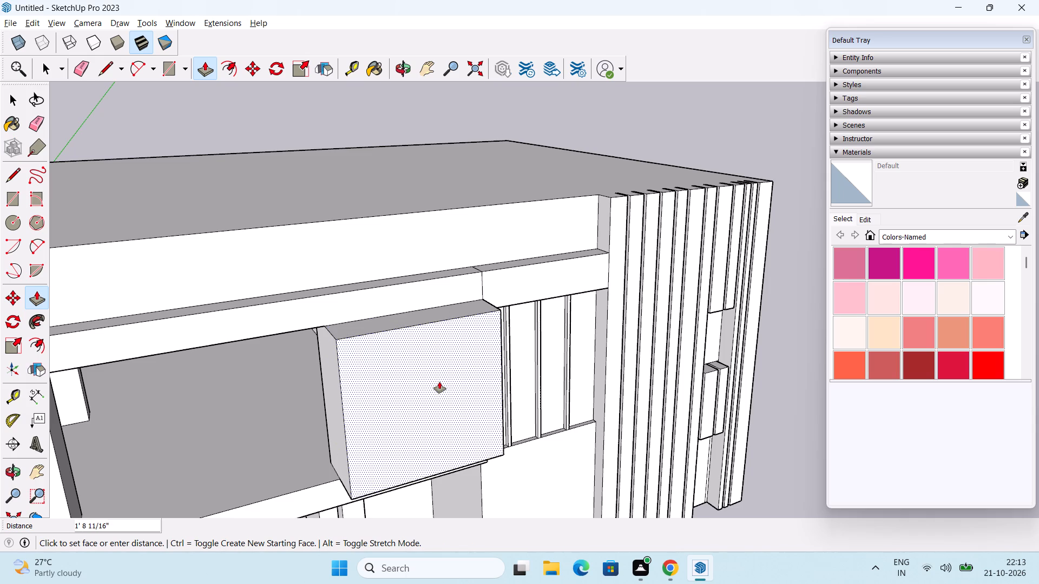
text(1')
key(Return)
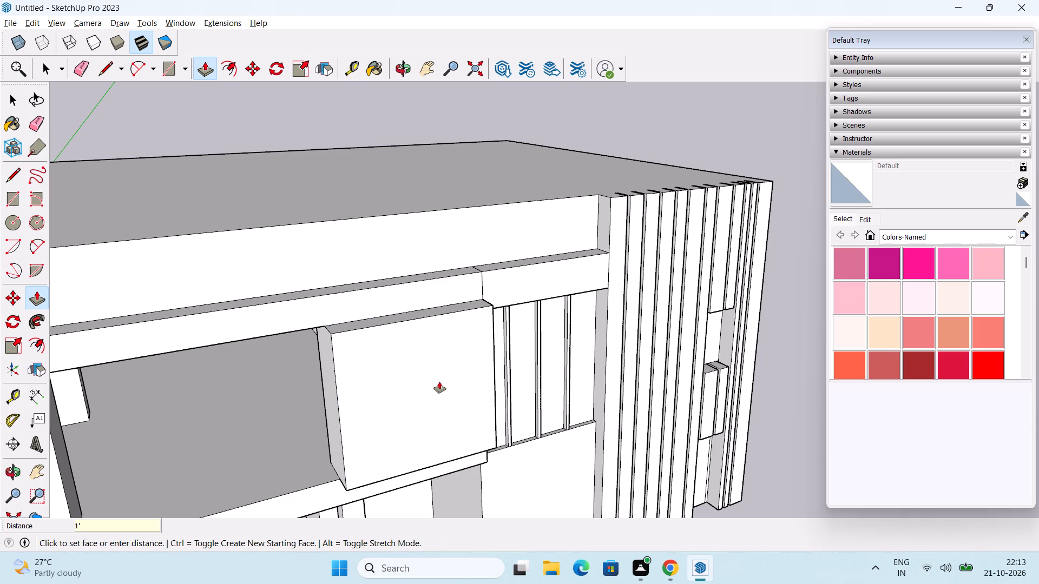
Push the panel's back face 1' 6" forward from inside the balcony to thin the panel.
middle_drag(299, 470, 666, 374)
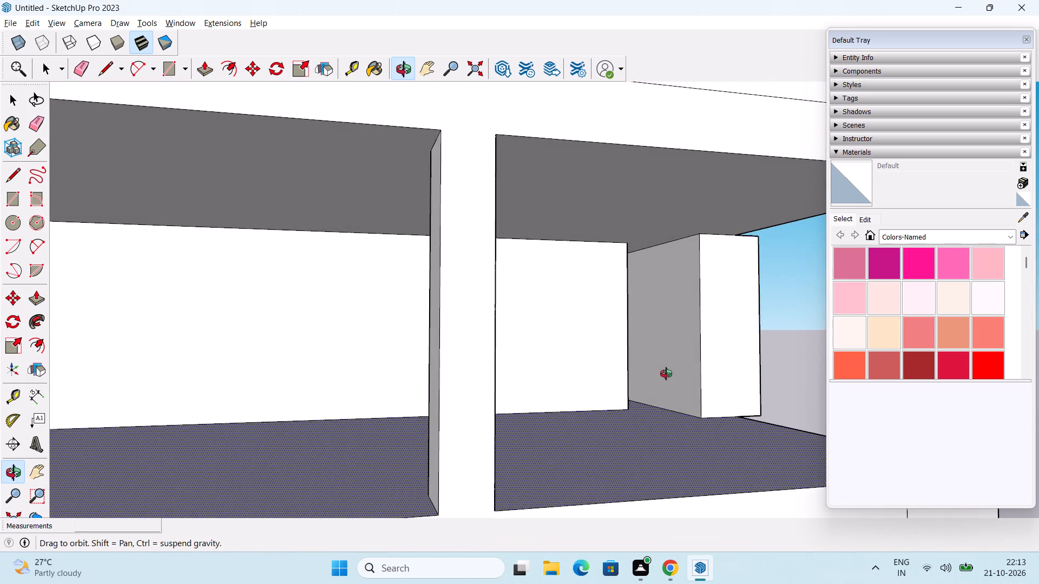
middle_drag(666, 374, 666, 377)
click(692, 361)
middle_drag(721, 347, 647, 373)
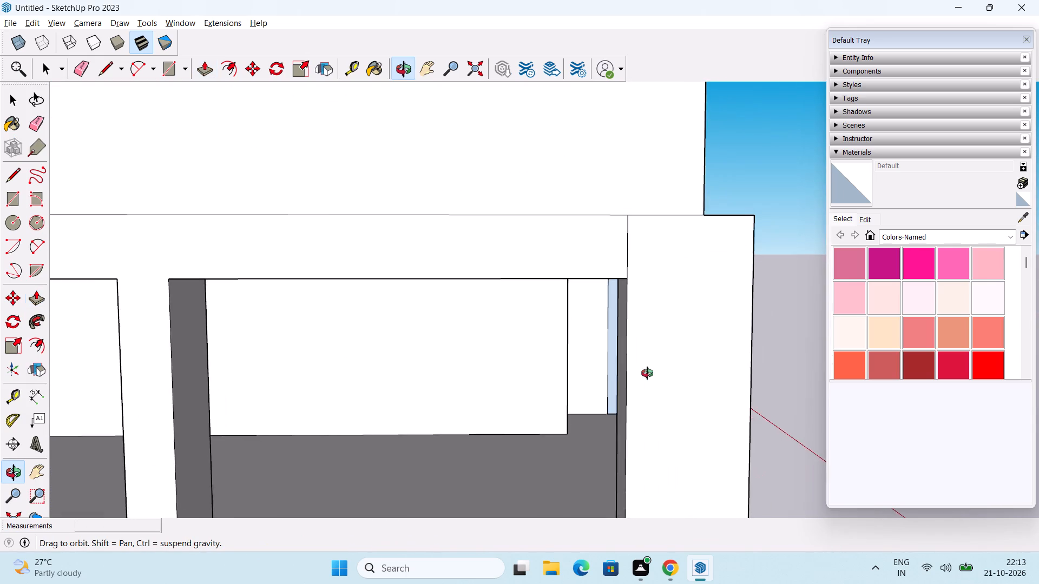
middle_drag(647, 373, 707, 369)
middle_drag(716, 334, 740, 289)
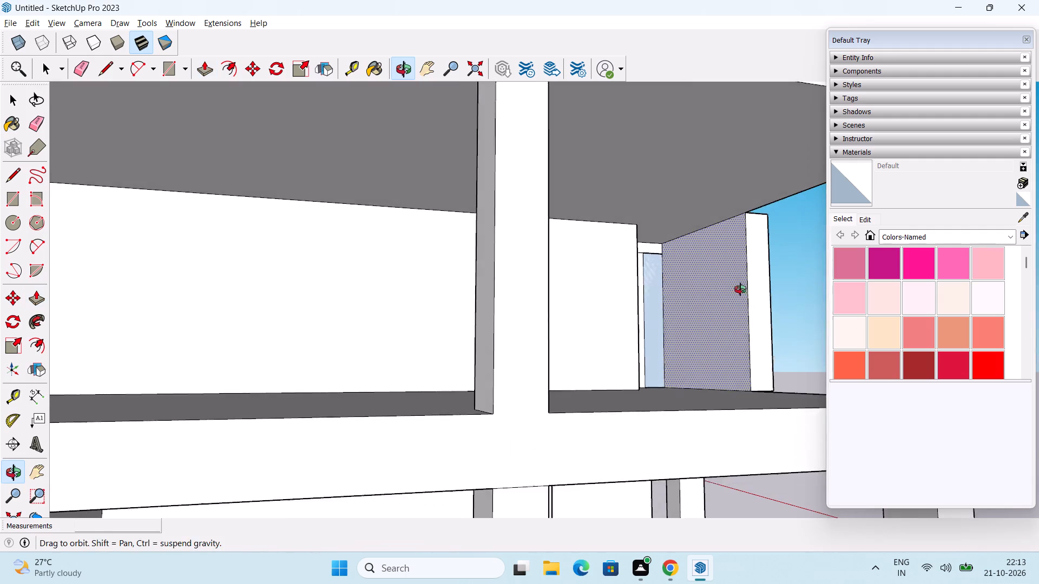
middle_drag(740, 289, 740, 284)
click(773, 195)
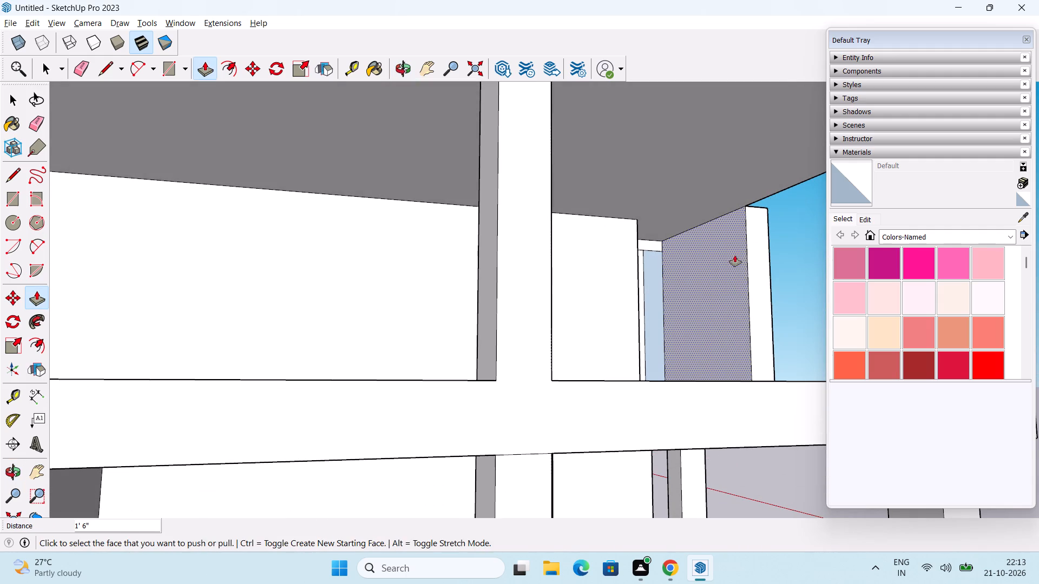
middle_drag(722, 266, 455, 369)
scroll(481, 366, down, 2)
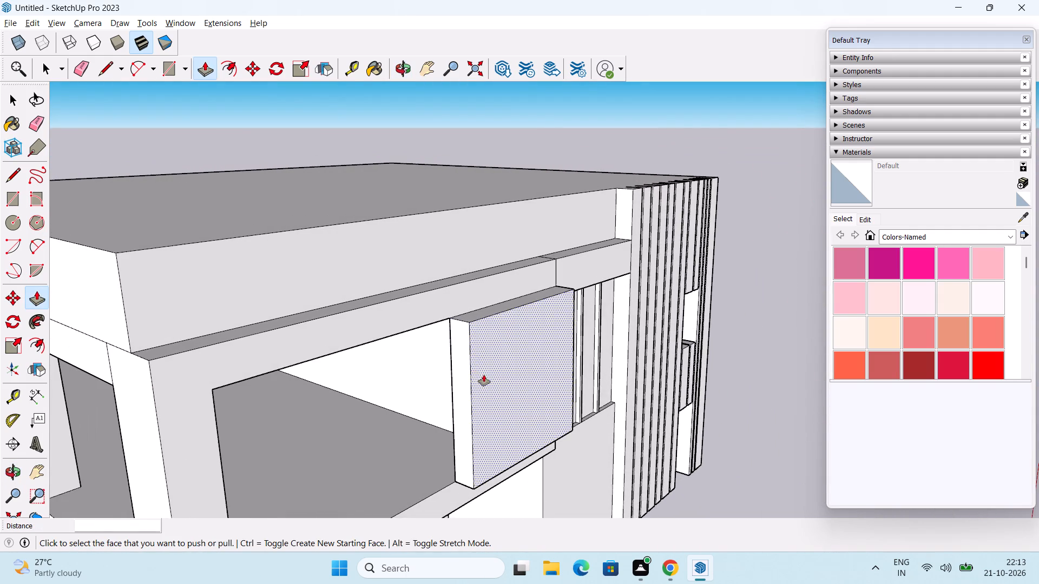
key(space)
Offset the outline of the balcony panel's front face 1' inward.
middle_drag(496, 398, 411, 359)
click(18, 346)
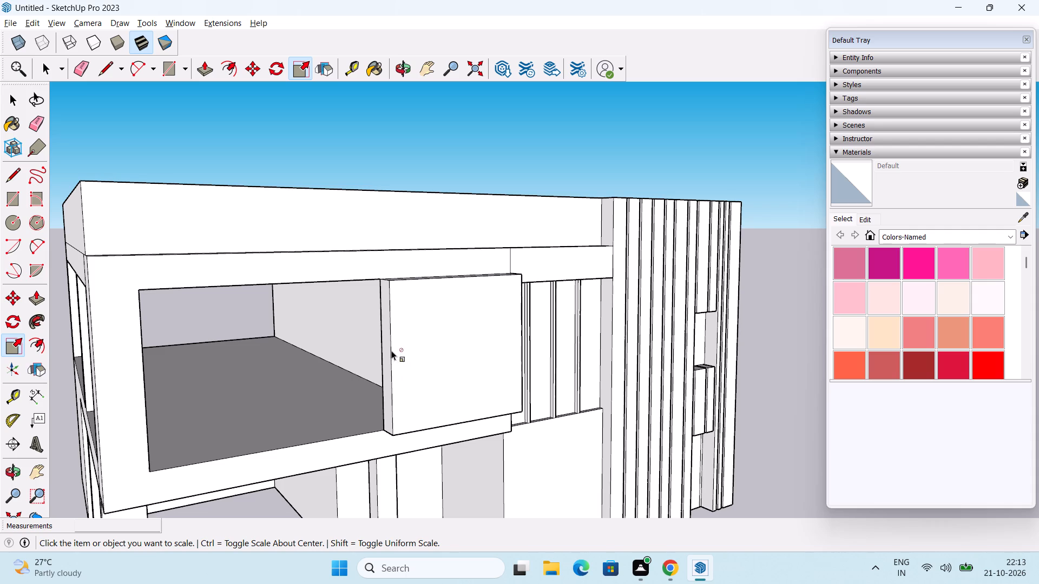
key(space)
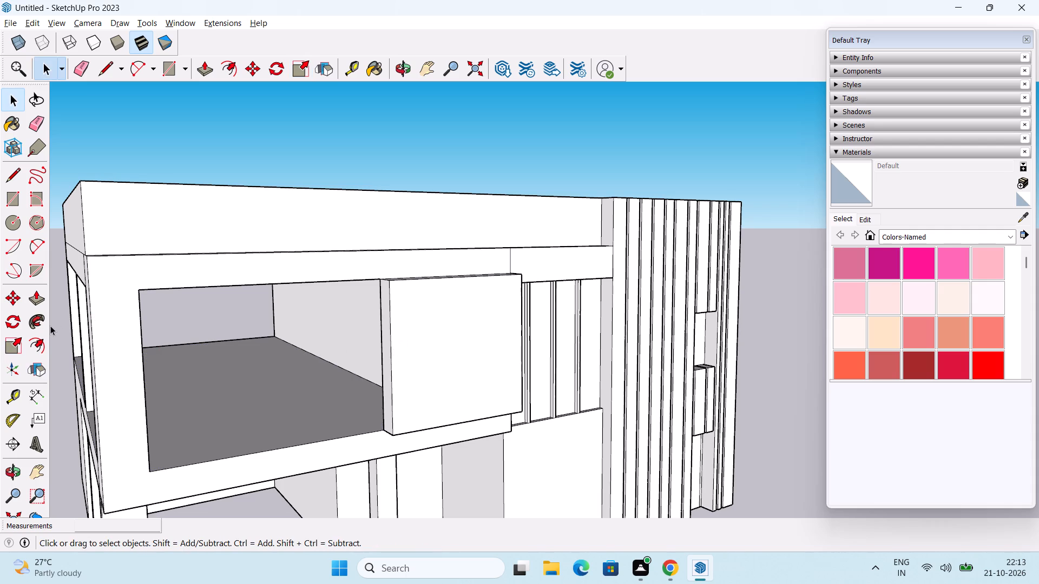
click(38, 339)
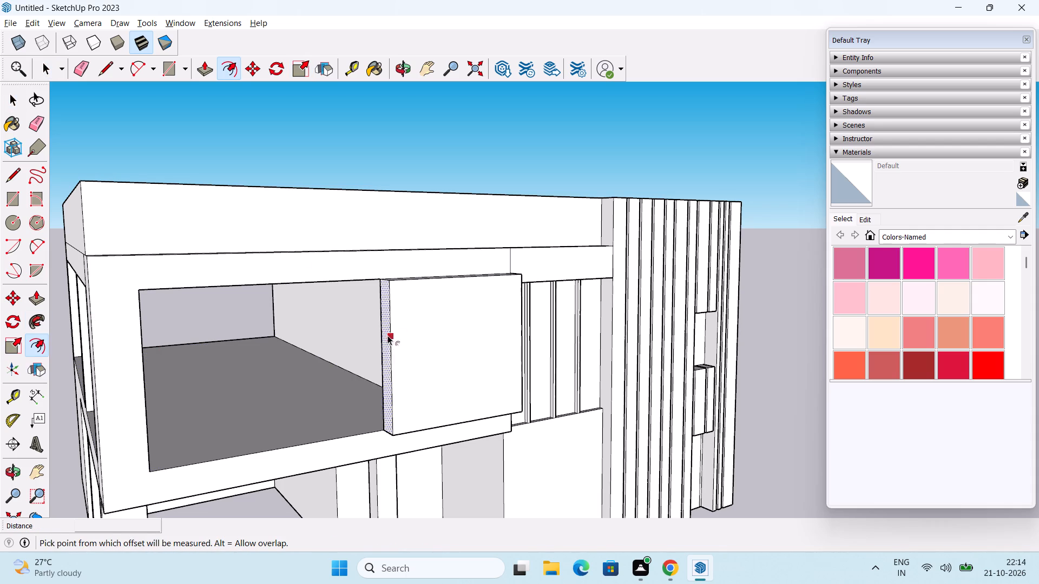
click(394, 337)
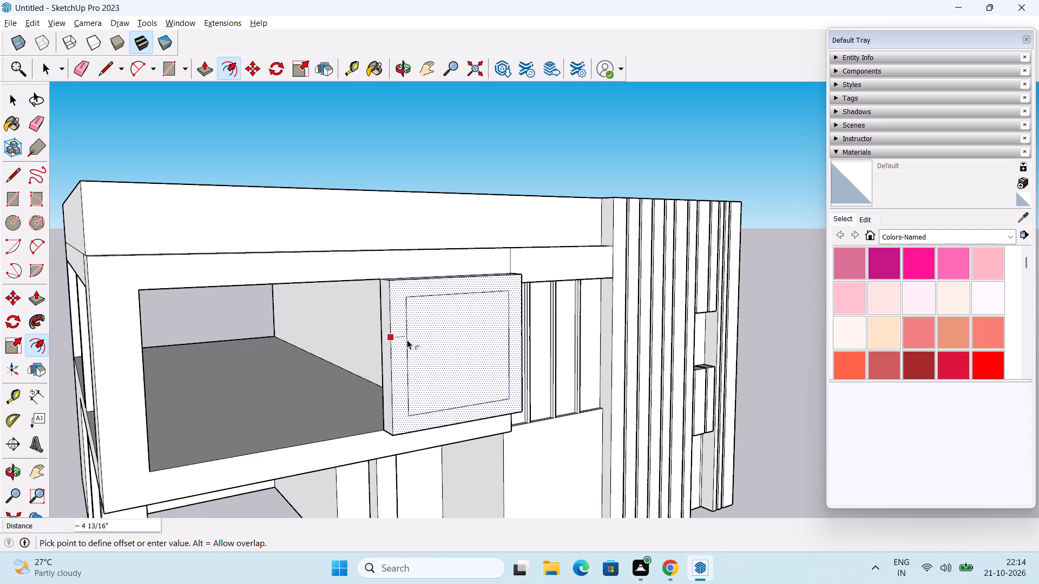
text(1')
key(Return)
key(space)
Push/Pull the balcony panel's top face up 1'.
middle_drag(419, 333, 419, 357)
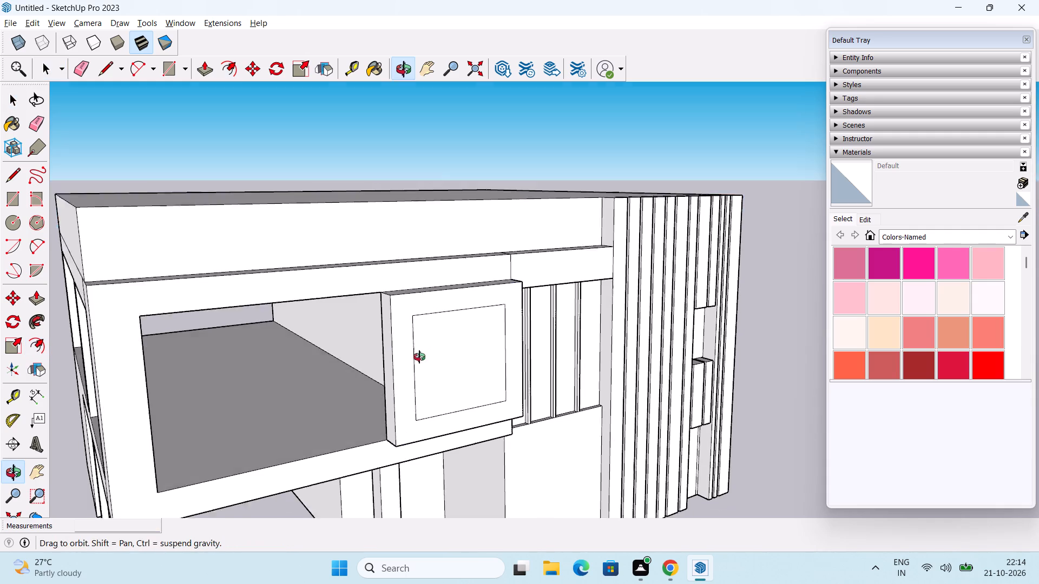
middle_drag(419, 357, 412, 370)
middle_drag(429, 315, 400, 341)
scroll(407, 316, up, 5)
middle_drag(407, 316, 389, 327)
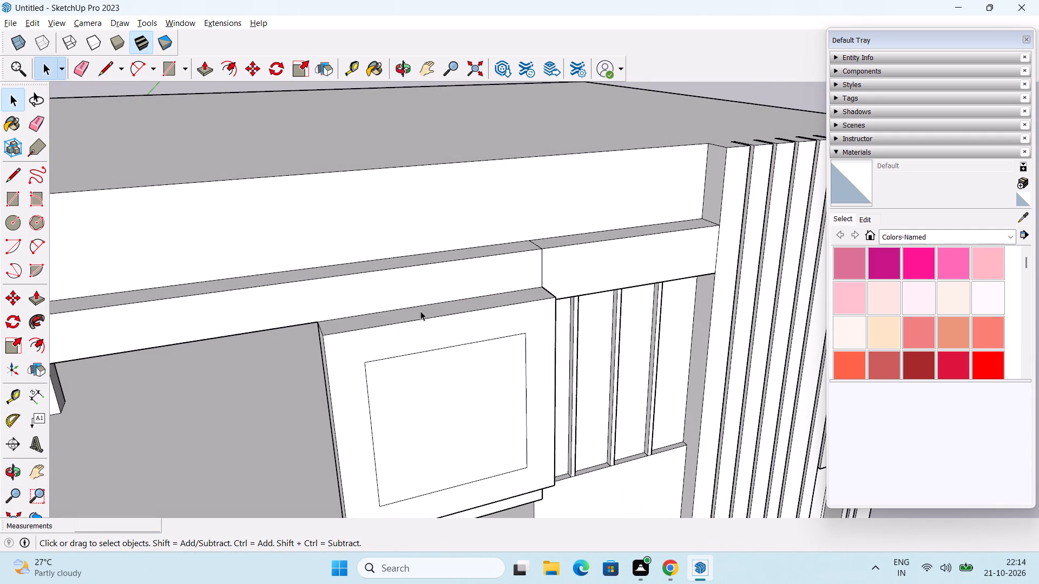
key(p)
middle_drag(426, 327, 433, 347)
click(437, 327)
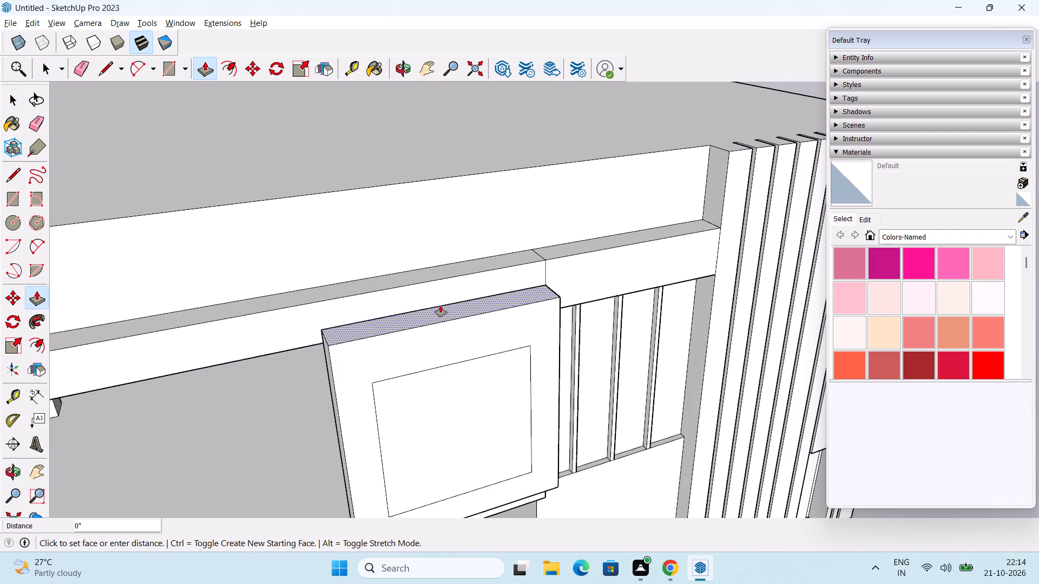
text(1')
key(Return)
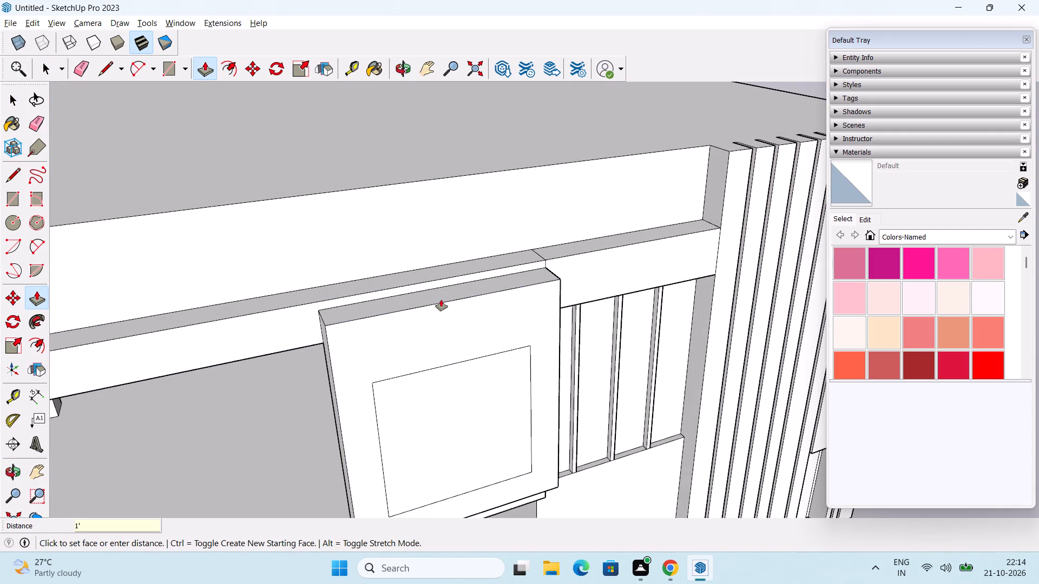
Push/Pull the balcony panel's underside down 1'.
middle_drag(451, 398, 455, 224)
middle_drag(450, 389, 463, 305)
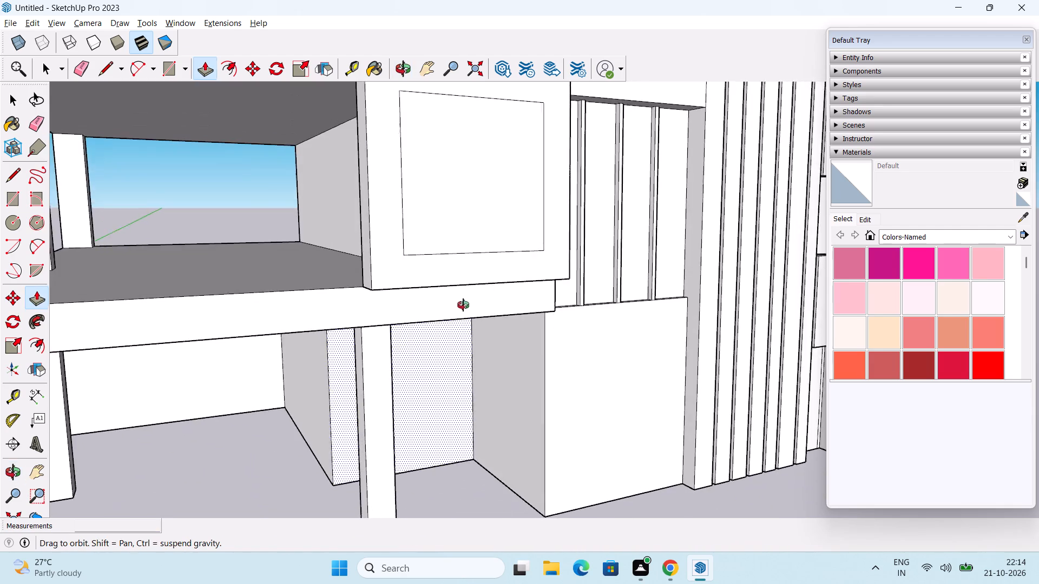
middle_drag(463, 305, 419, 206)
scroll(419, 206, down, 1)
scroll(413, 207, up, 1)
click(423, 200)
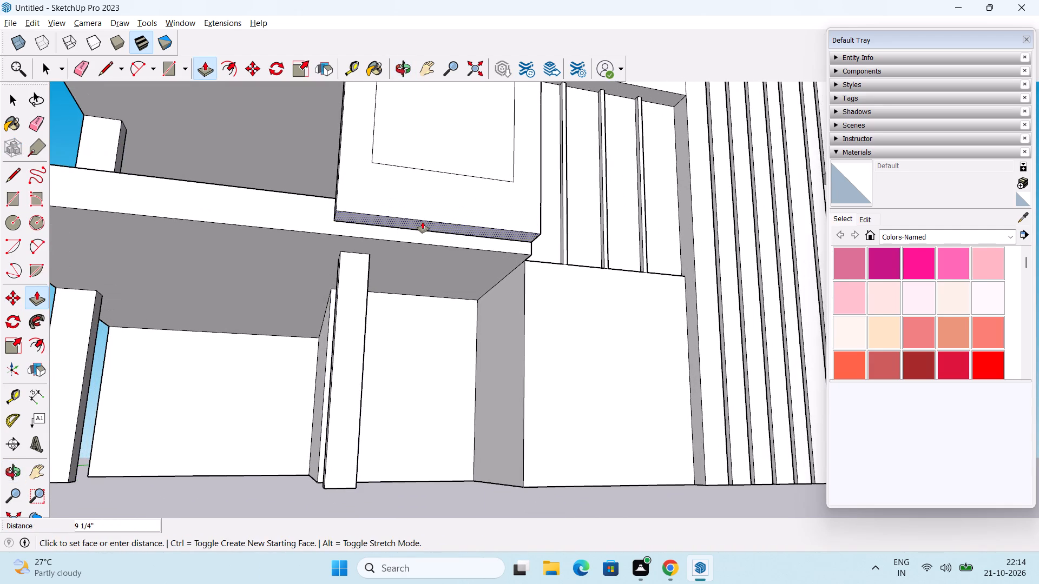
text(1')
key(Return)
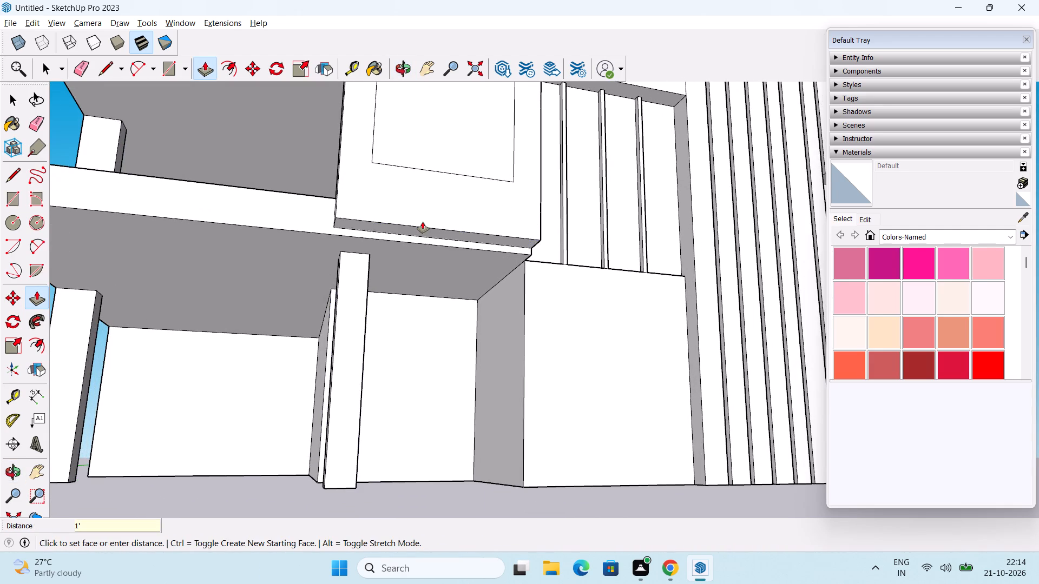
middle_drag(407, 273, 388, 306)
middle_drag(413, 243, 383, 311)
key(space)
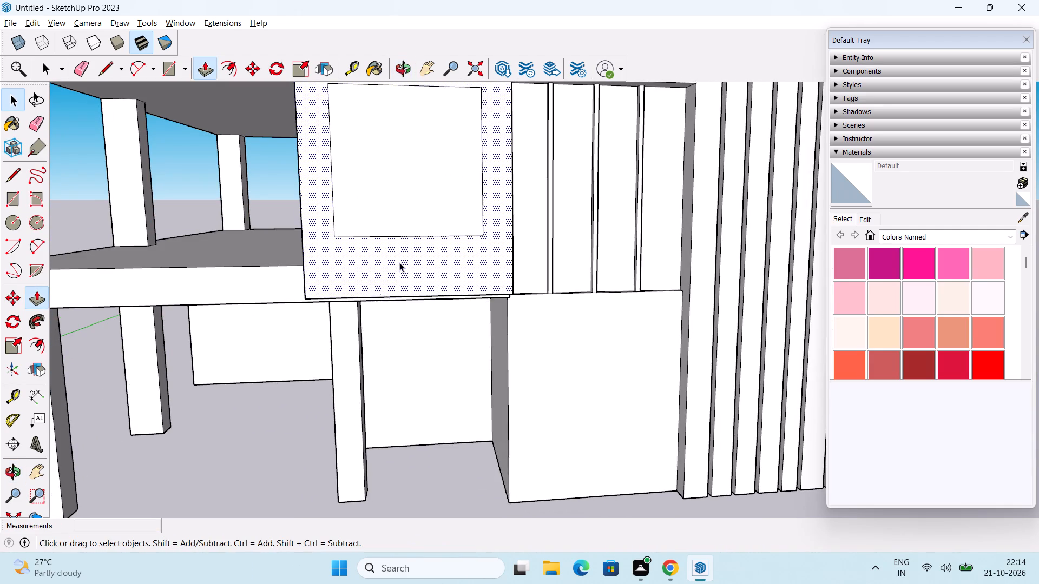
Move the bottom edge of the panel's inner rectangle 1' straight down.
scroll(399, 262, down, 3)
middle_drag(412, 248, 406, 317)
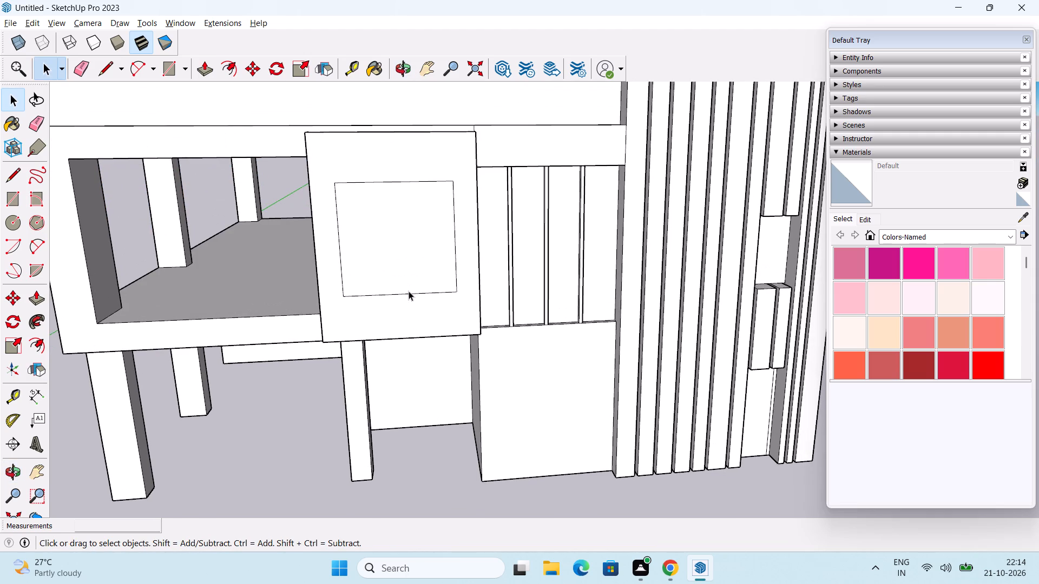
click(409, 294)
scroll(409, 294, up, 4)
key(m)
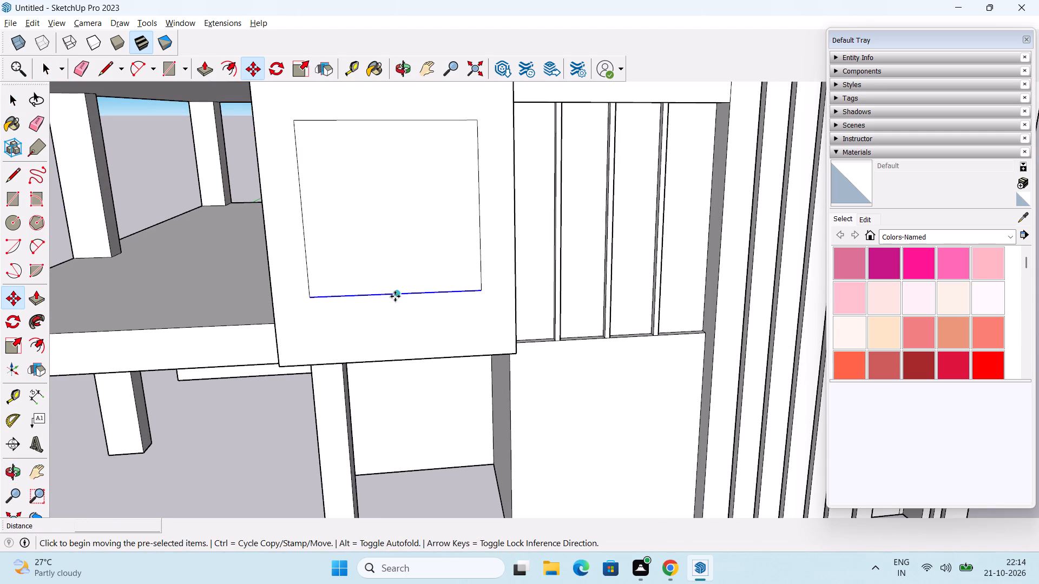
click(395, 296)
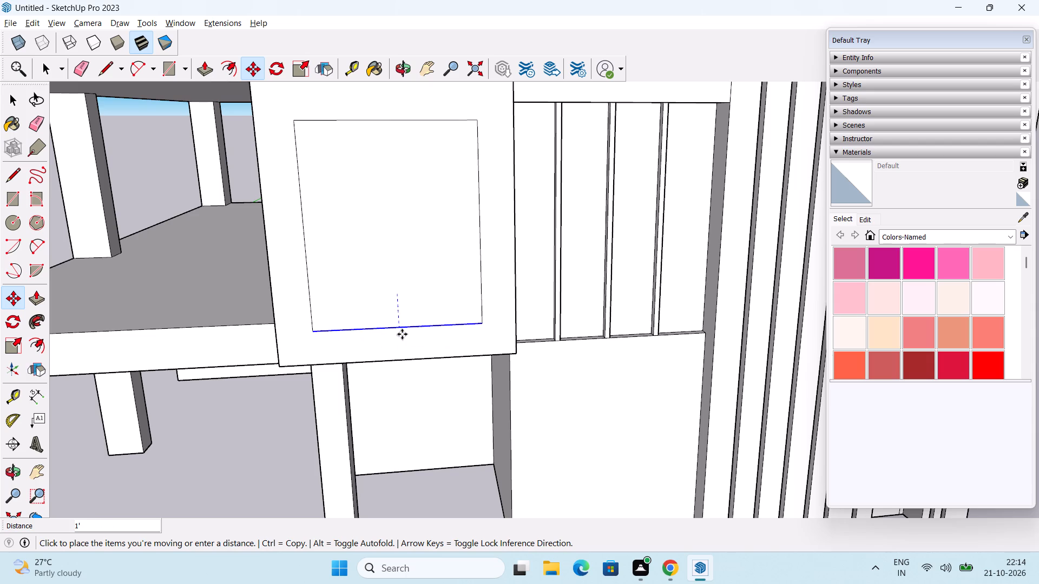
text(1')
key(Return)
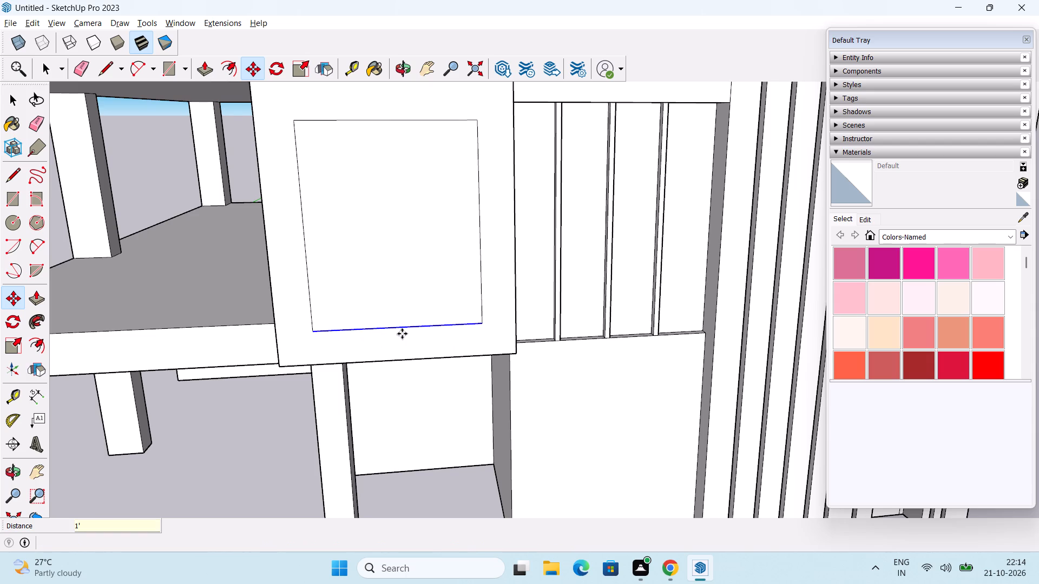
scroll(403, 339, down, 1)
shift+middle_drag(417, 298, 417, 357)
key(space)
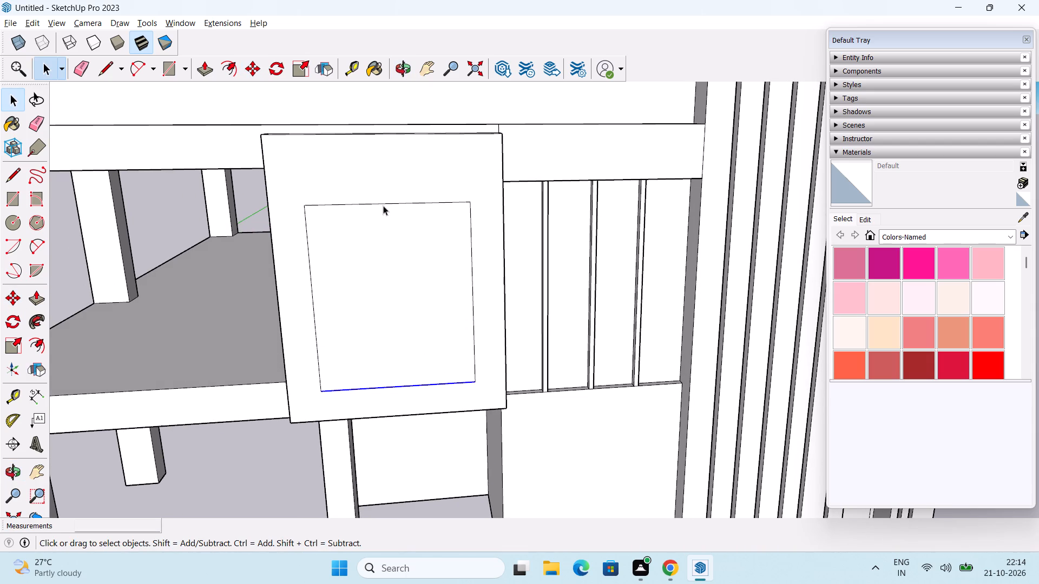
Copy the top edge of the panel's inner rectangle 1' straight up.
click(387, 202)
middle_drag(394, 213, 403, 275)
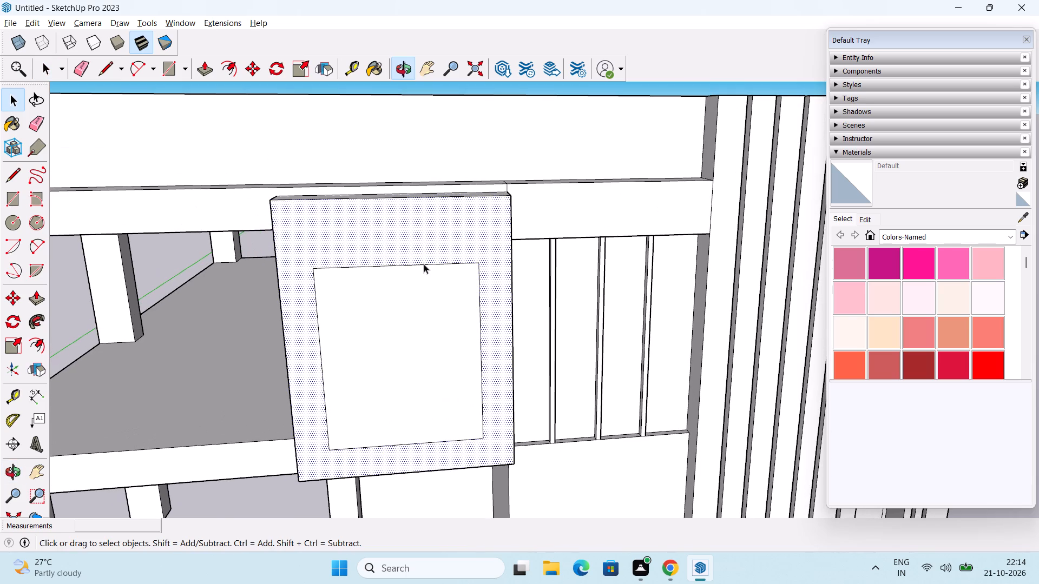
click(423, 266)
key(m)
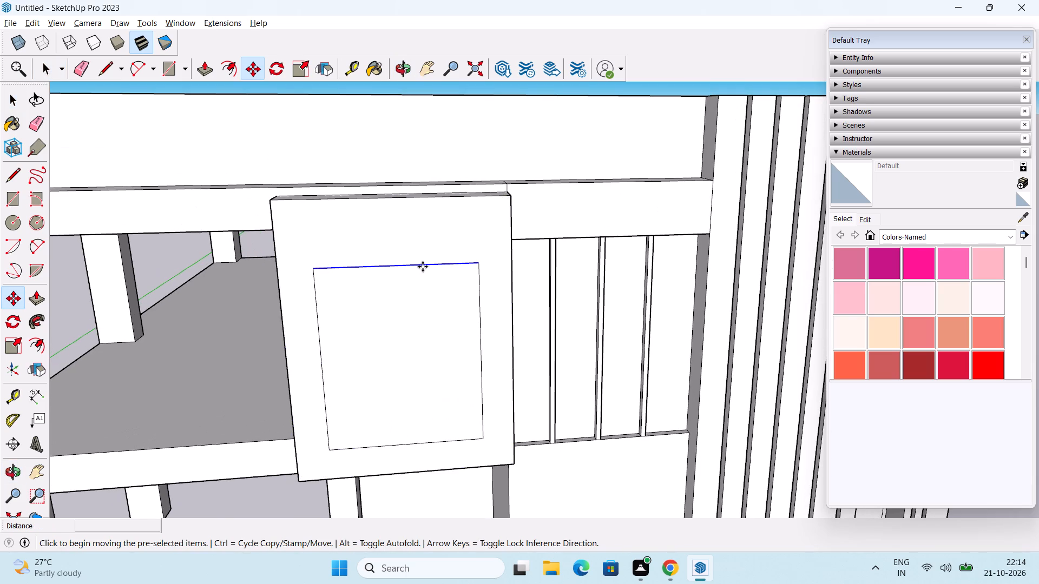
click(396, 269)
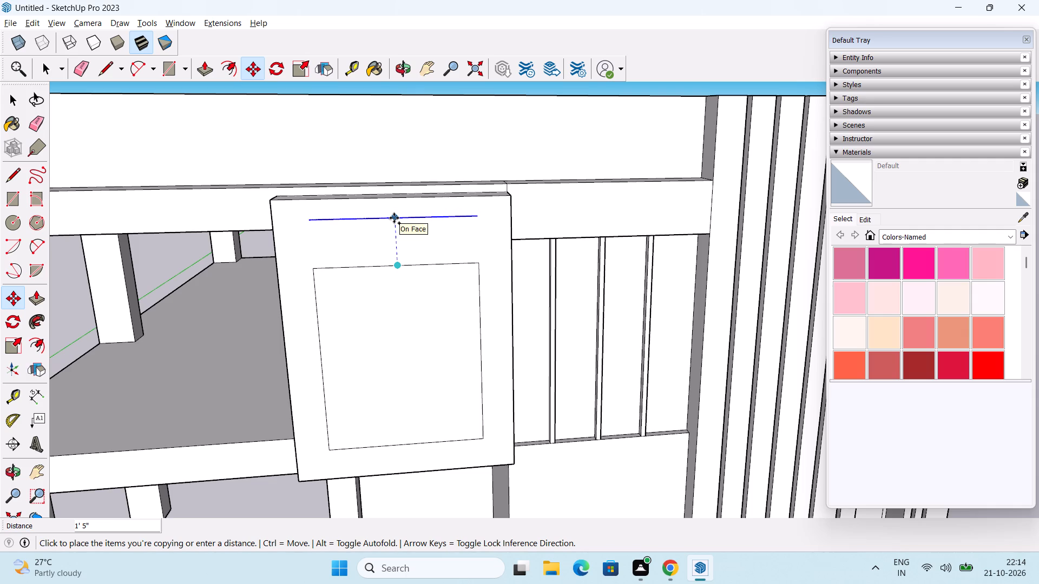
text(1')
key(Return)
key(space)
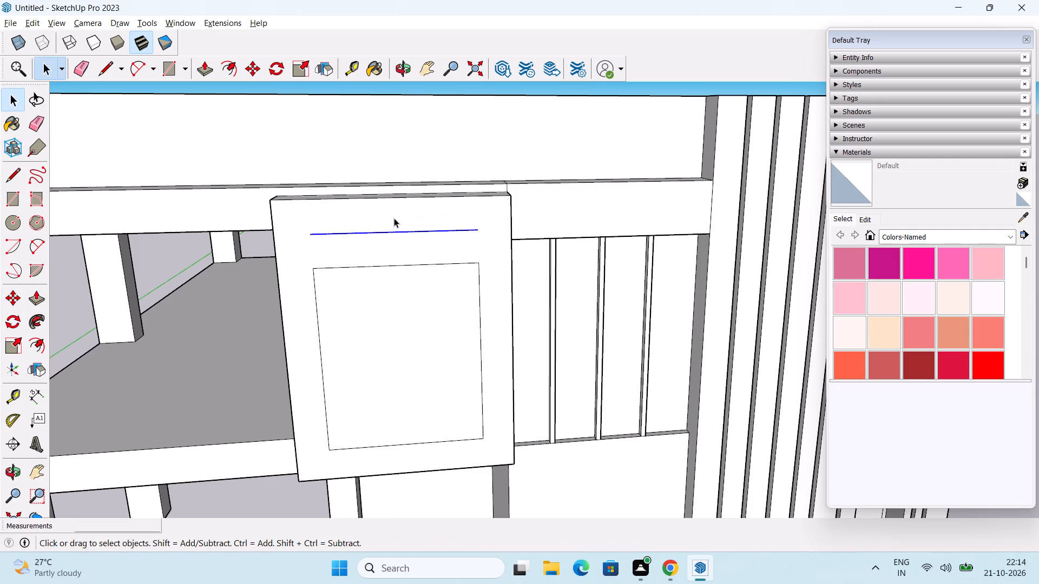
Draw two vertical 1' lines joining the ends of the copied edge to the inner rectangle's top corners.
middle_drag(388, 240, 409, 227)
scroll(407, 234, up, 2)
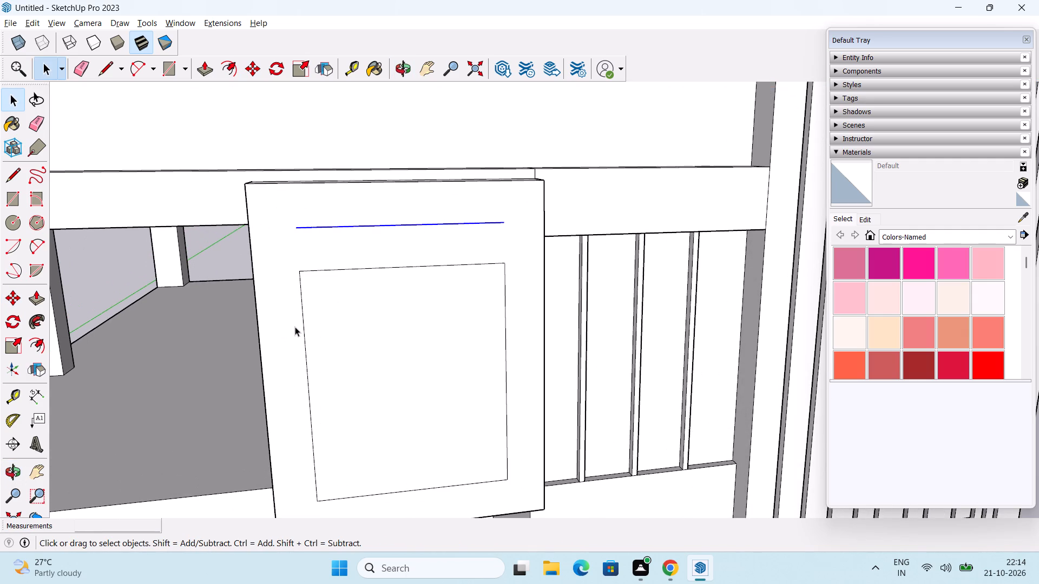
key(l)
click(300, 271)
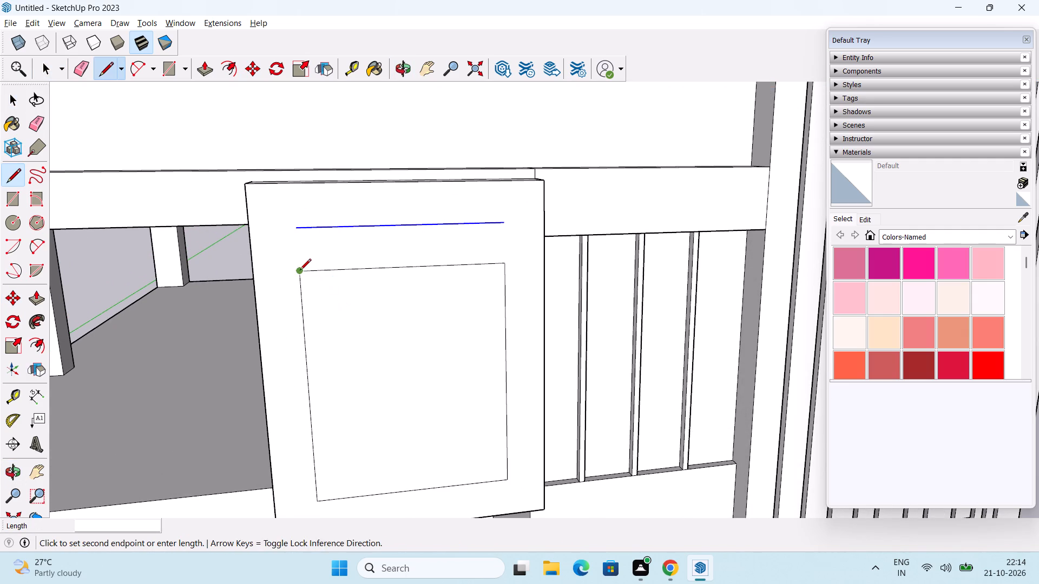
click(293, 230)
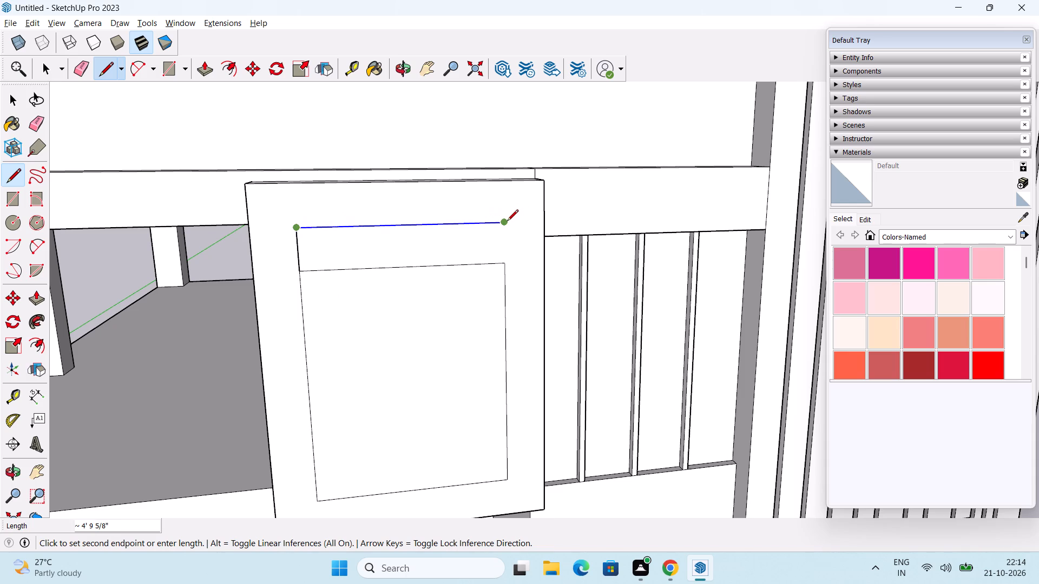
click(507, 222)
click(504, 264)
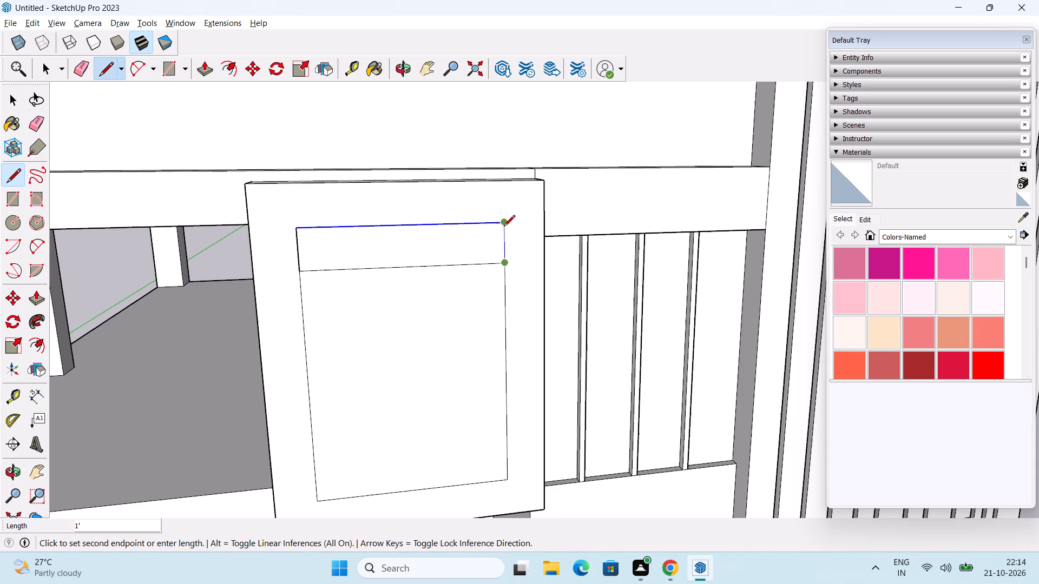
click(504, 227)
key(space)
Delete the original top edge dividing the panel's inner rectangle.
click(417, 267)
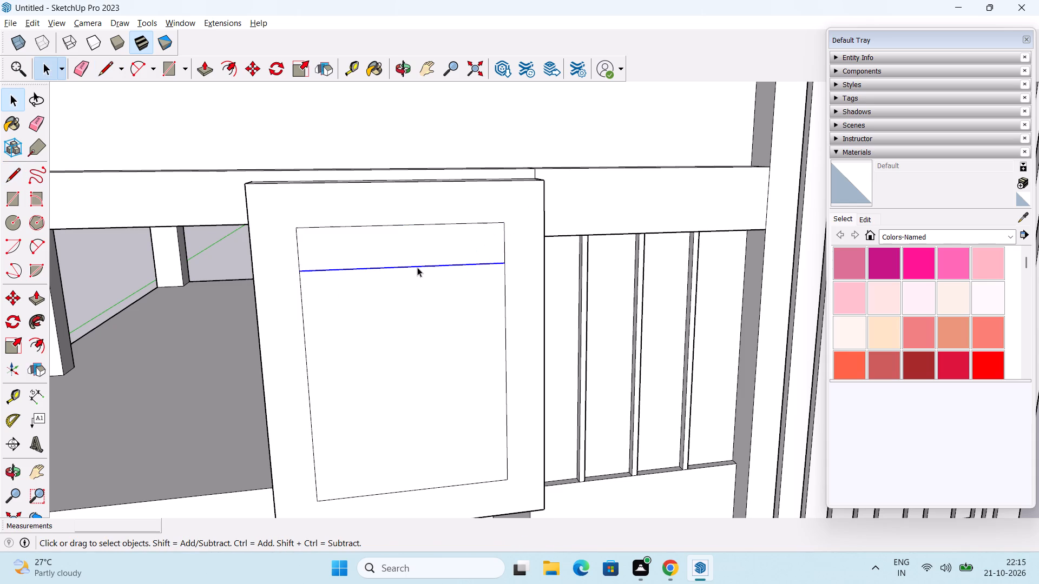
key(Delete)
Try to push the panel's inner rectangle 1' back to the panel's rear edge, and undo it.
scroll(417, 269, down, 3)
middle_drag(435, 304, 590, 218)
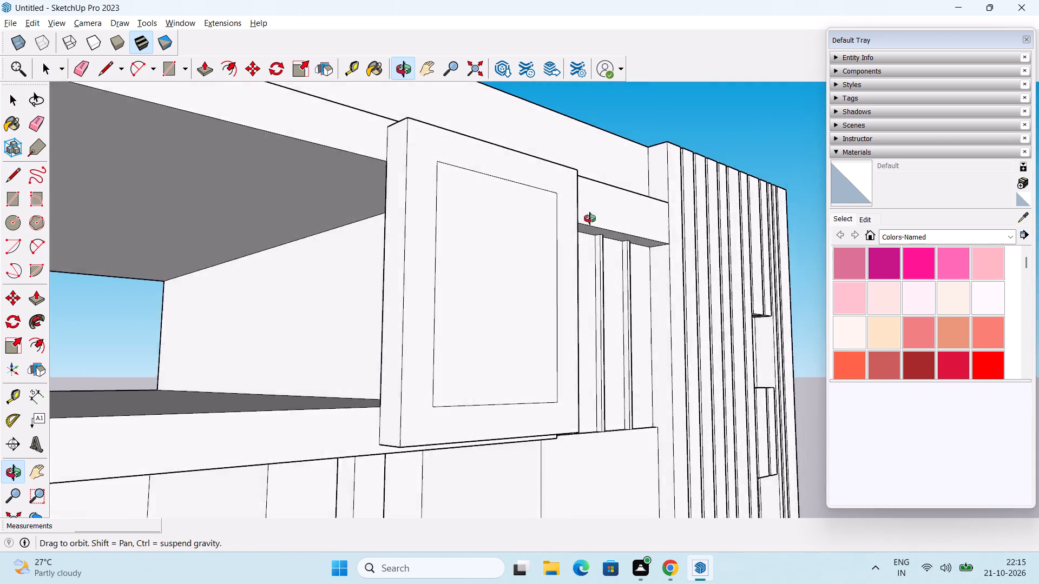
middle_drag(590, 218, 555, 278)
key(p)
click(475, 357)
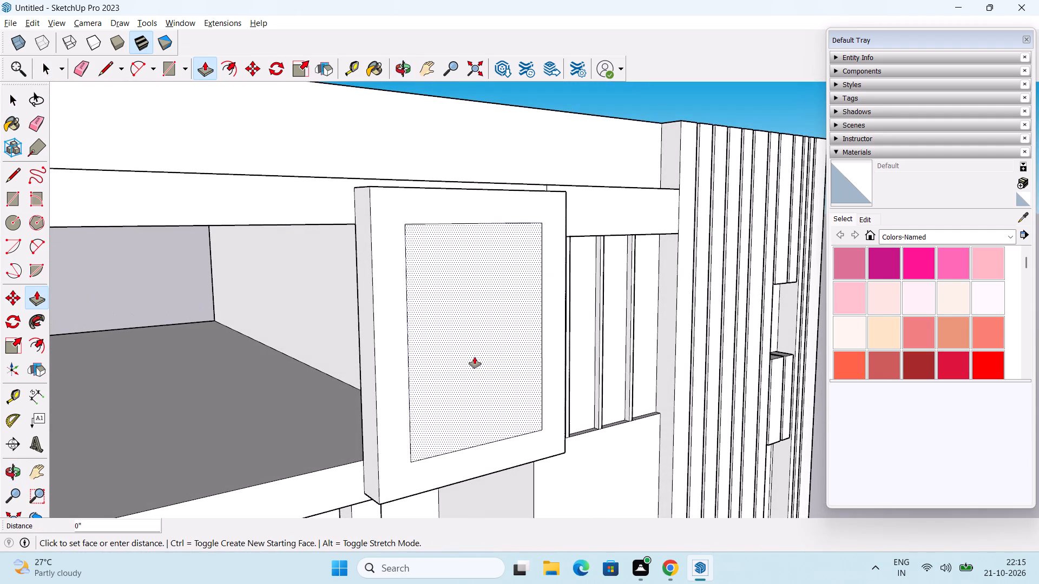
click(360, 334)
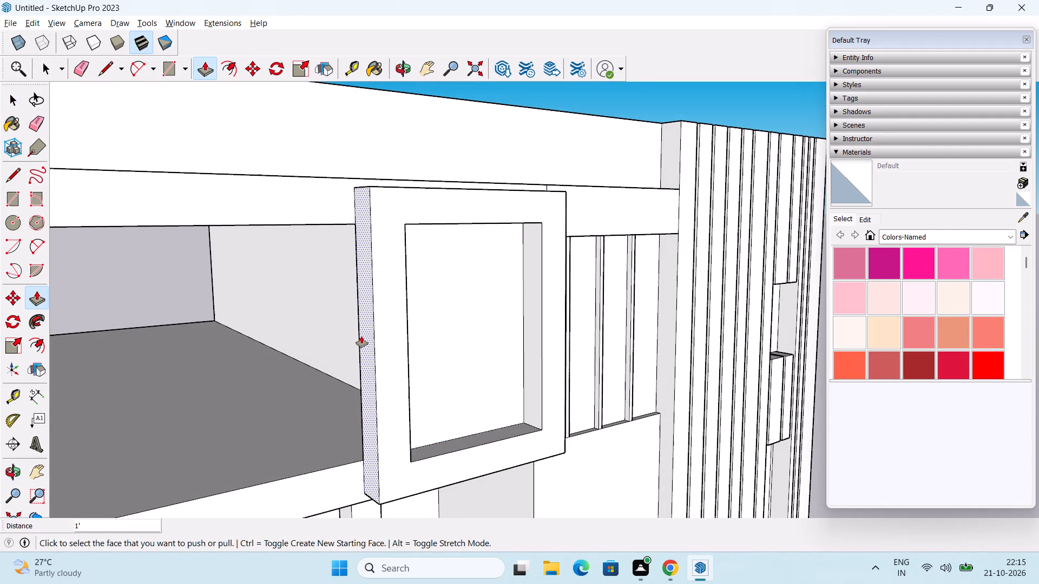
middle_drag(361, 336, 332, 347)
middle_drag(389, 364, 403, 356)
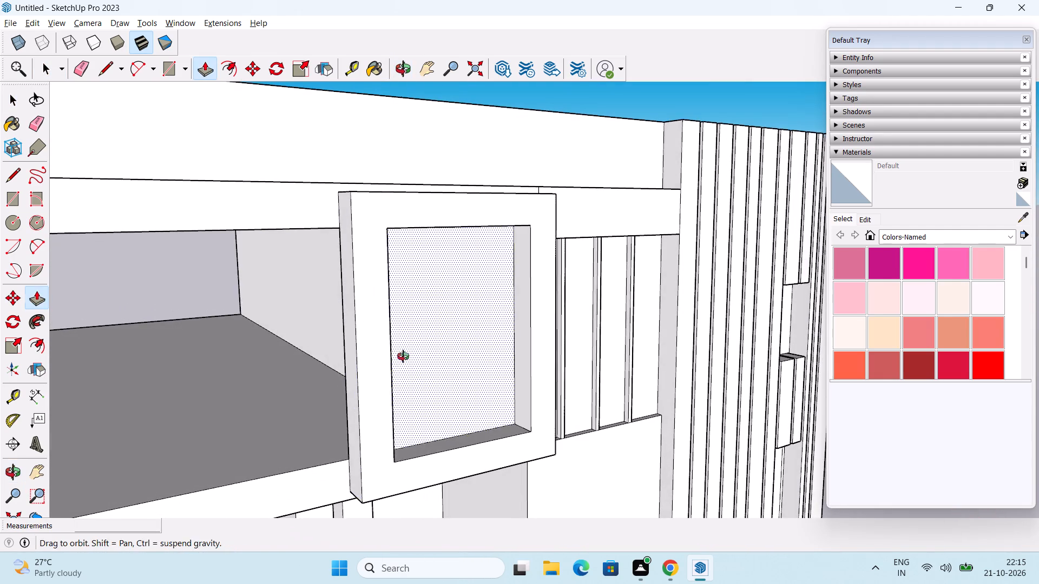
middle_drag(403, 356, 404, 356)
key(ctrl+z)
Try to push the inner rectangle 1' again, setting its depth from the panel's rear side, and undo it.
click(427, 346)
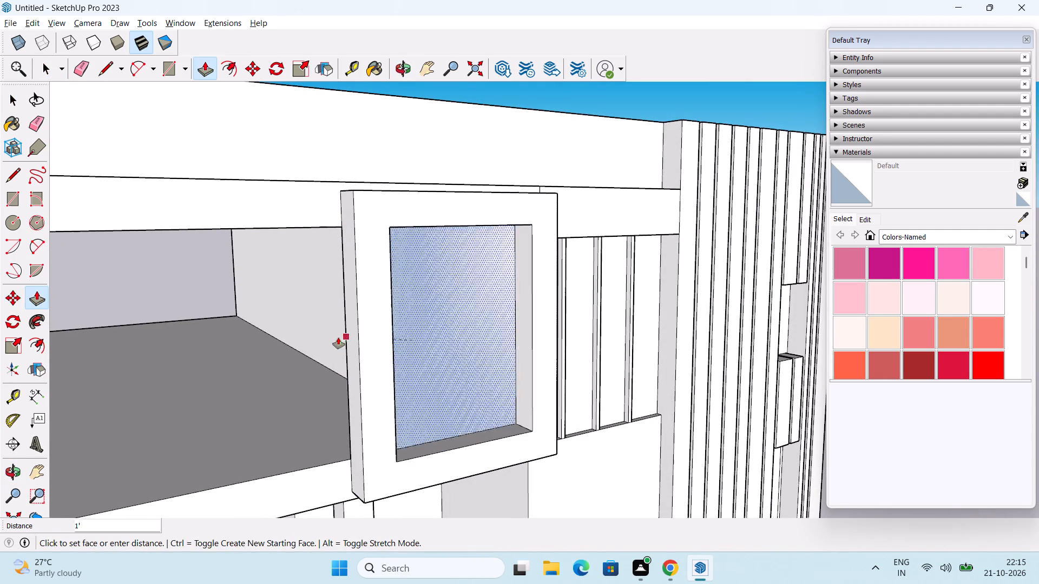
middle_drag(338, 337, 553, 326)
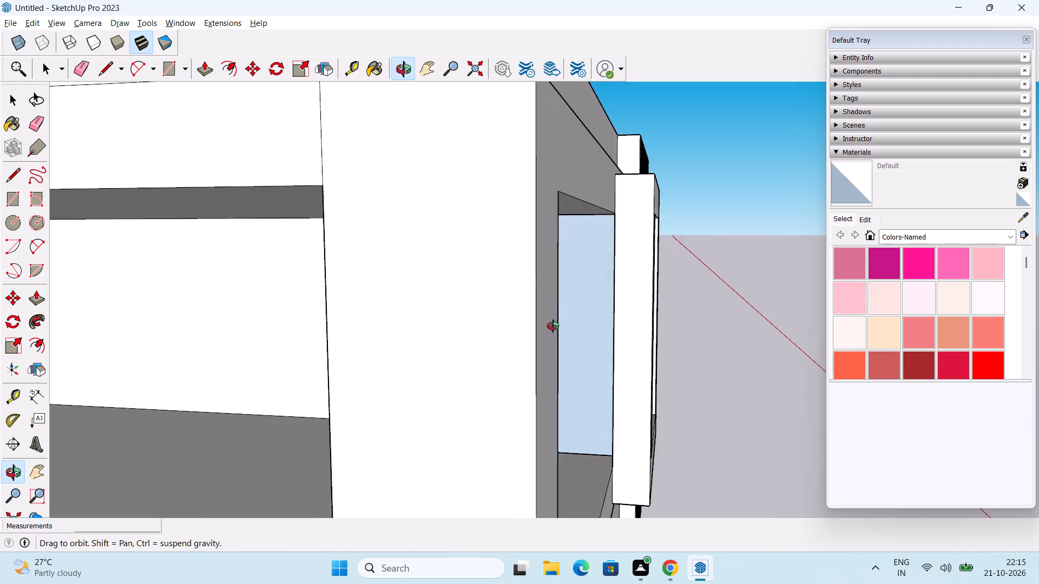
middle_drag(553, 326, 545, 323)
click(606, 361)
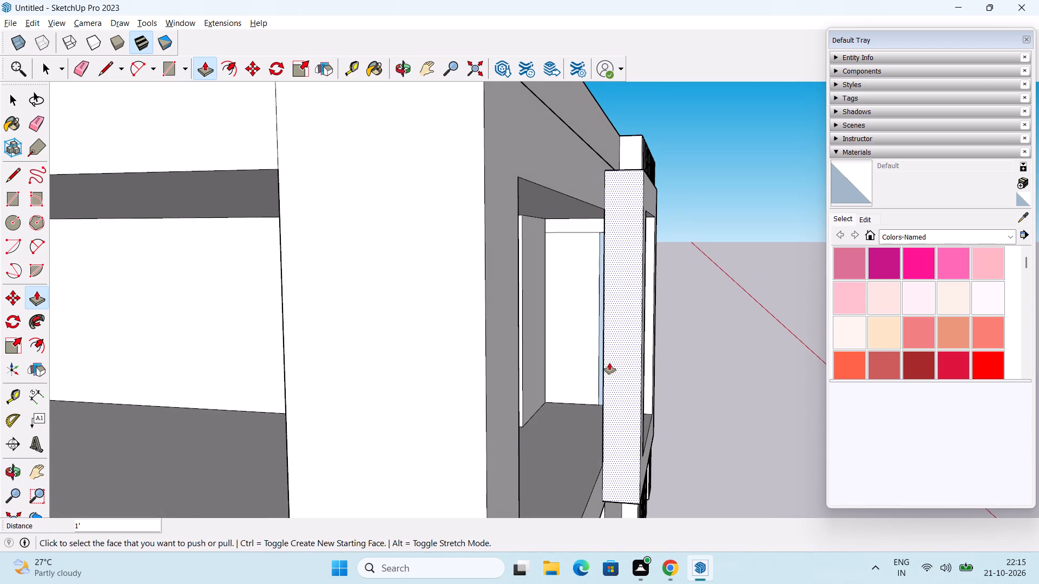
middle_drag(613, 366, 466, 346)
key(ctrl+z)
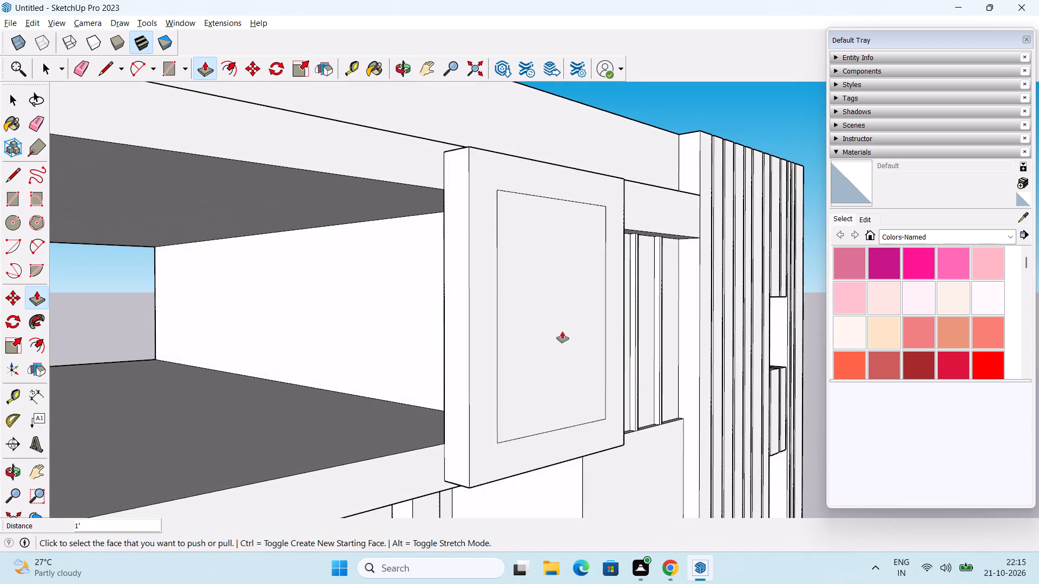
Push the panel's inner rectangle 1' back to the depth of the panel's rear side.
middle_drag(523, 341, 780, 386)
scroll(766, 394, up, 1)
middle_drag(765, 391, 652, 339)
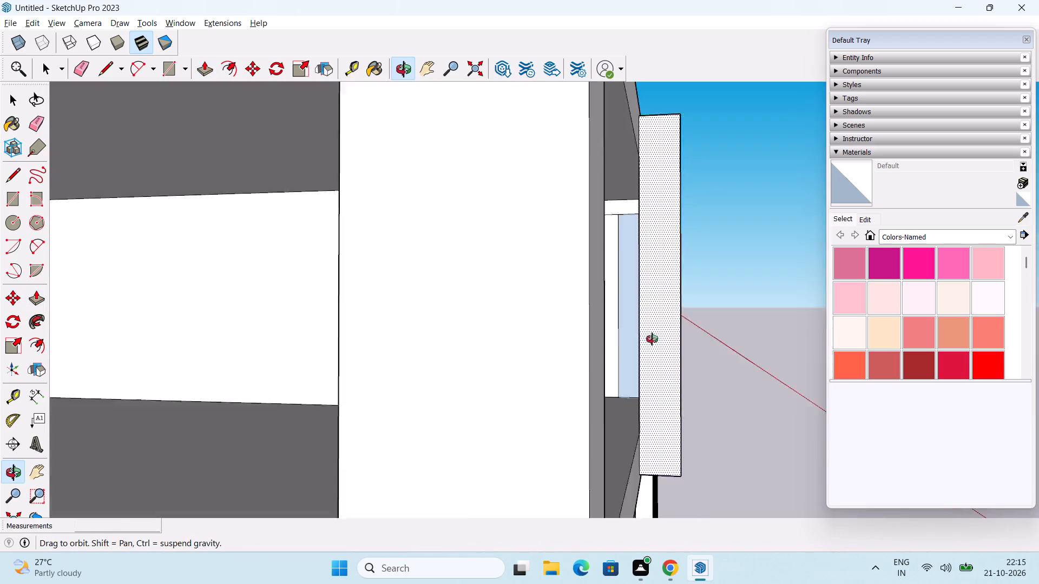
middle_drag(652, 339, 569, 365)
click(581, 351)
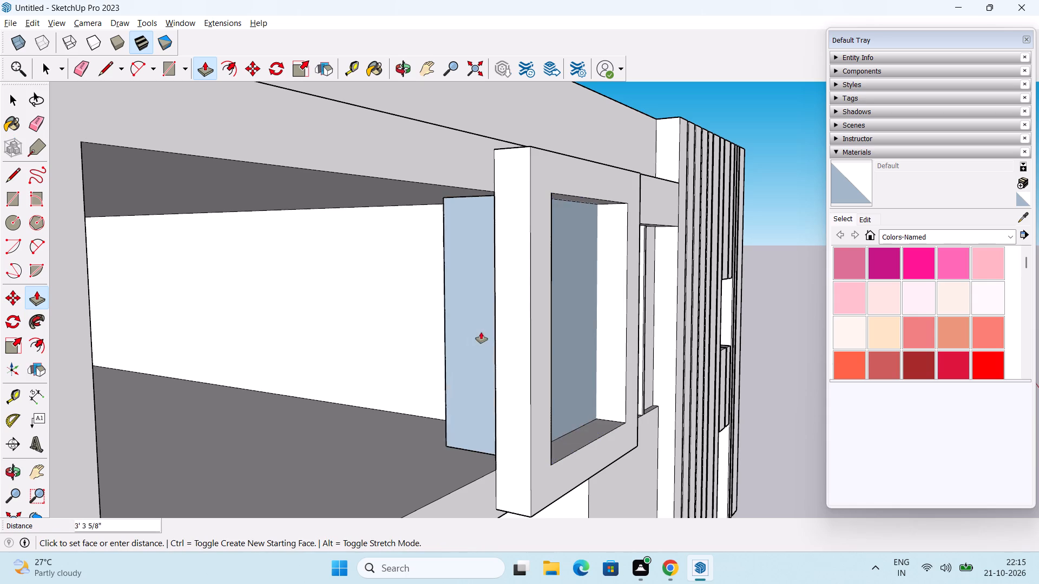
middle_drag(569, 330, 261, 351)
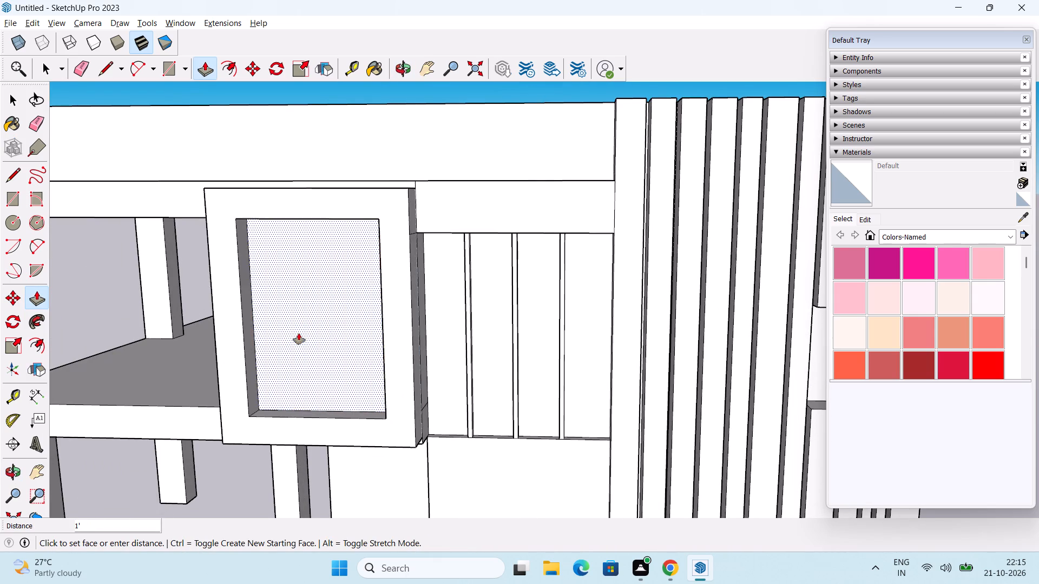
middle_drag(331, 298, 369, 301)
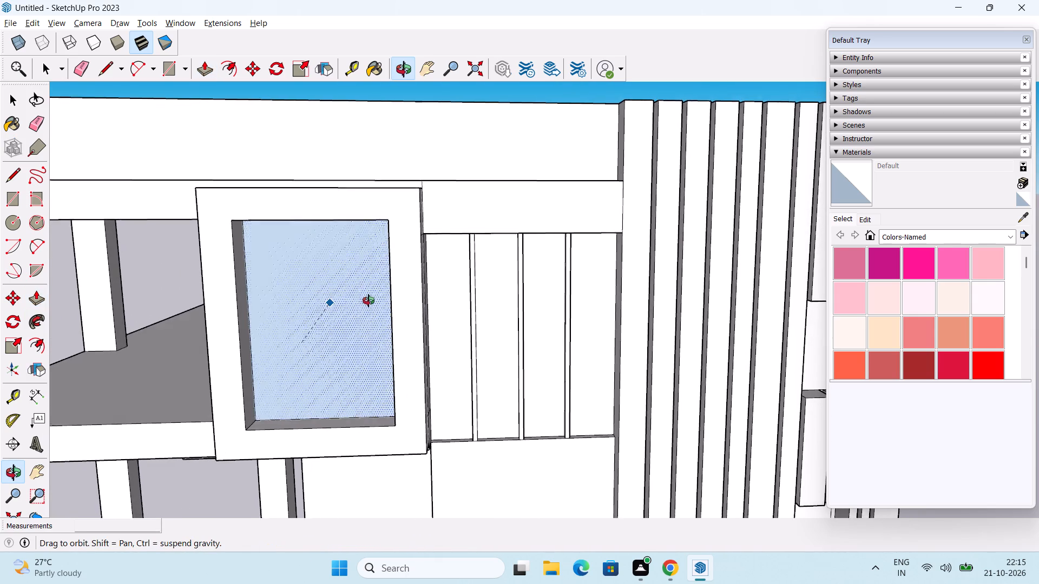
middle_drag(369, 301, 359, 308)
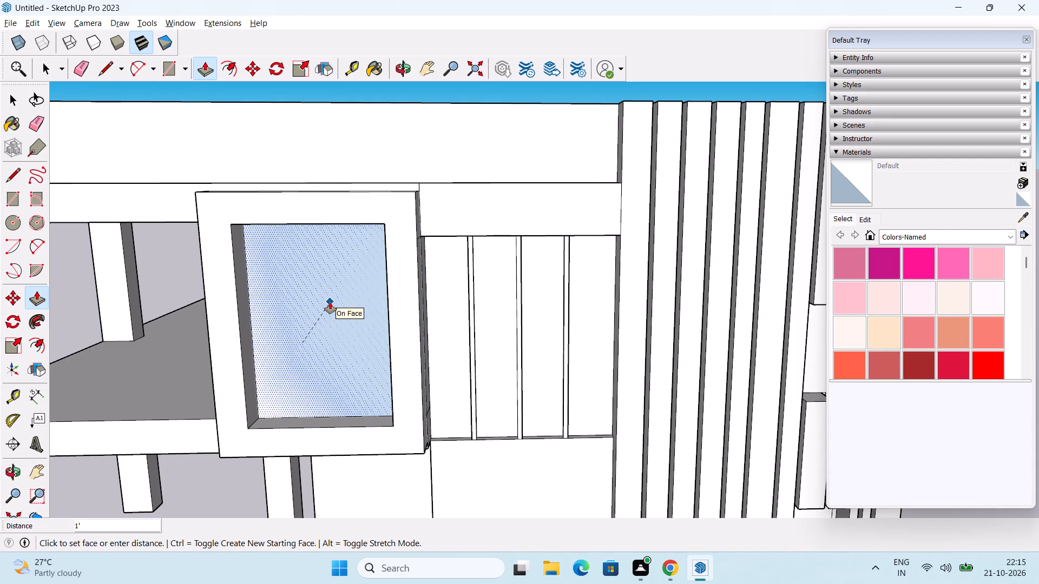
click(330, 302)
Delete the recessed face inside the panel's frame to leave an open frame.
middle_drag(324, 327, 431, 285)
key(space)
click(312, 327)
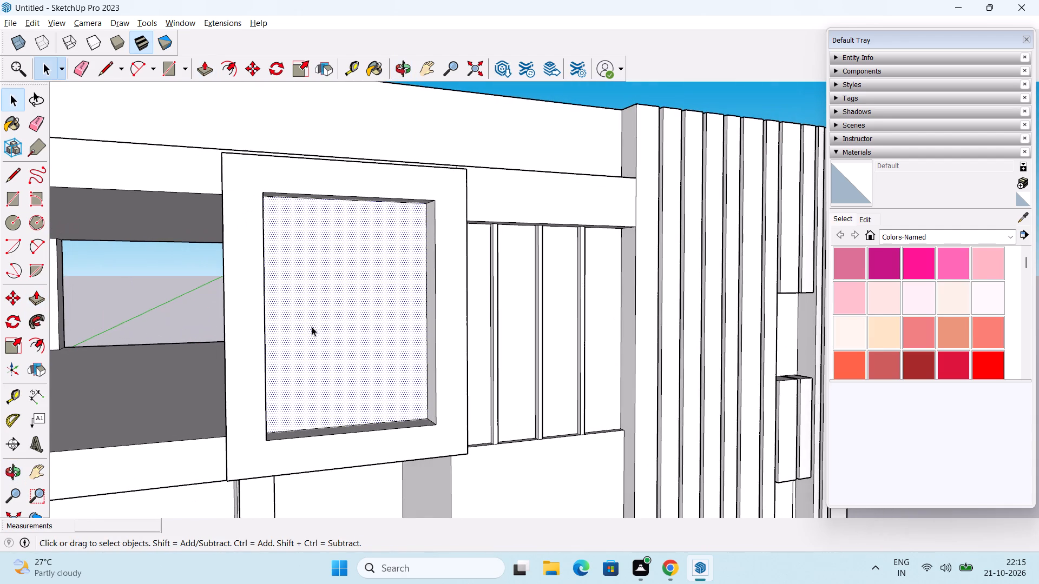
key(Delete)
Reverse the narrow blue wall face inside the balcony, beside the large interior wall, so its white side shows.
middle_drag(328, 326, 732, 293)
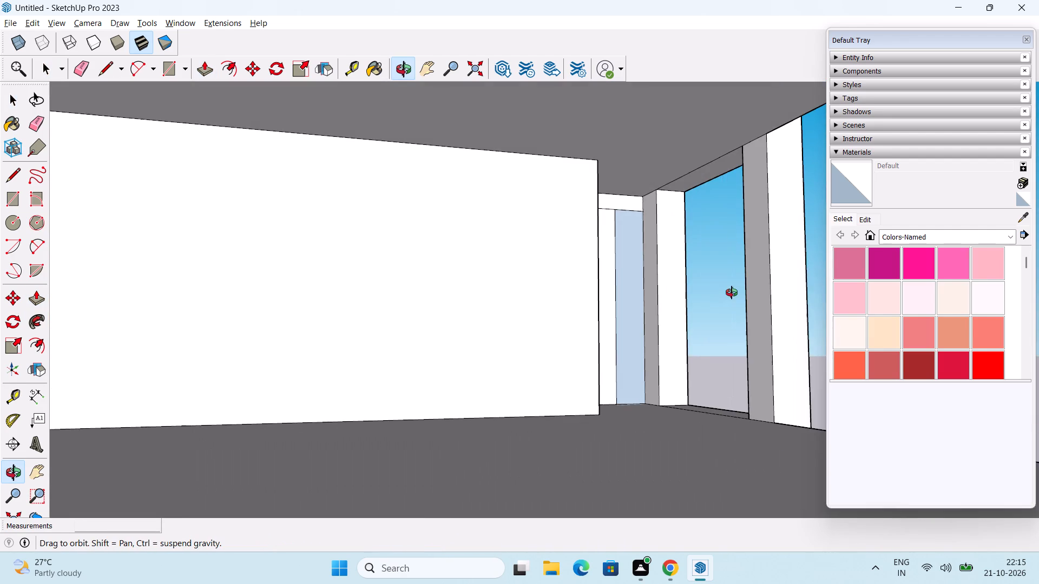
middle_drag(732, 293, 735, 333)
scroll(686, 348, up, 2)
click(616, 309)
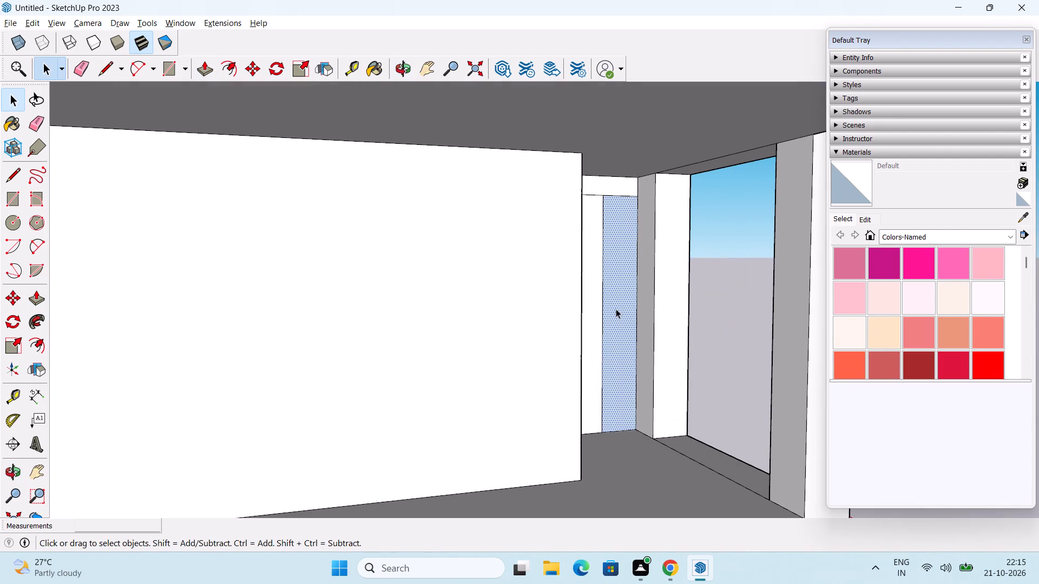
right_click(616, 308)
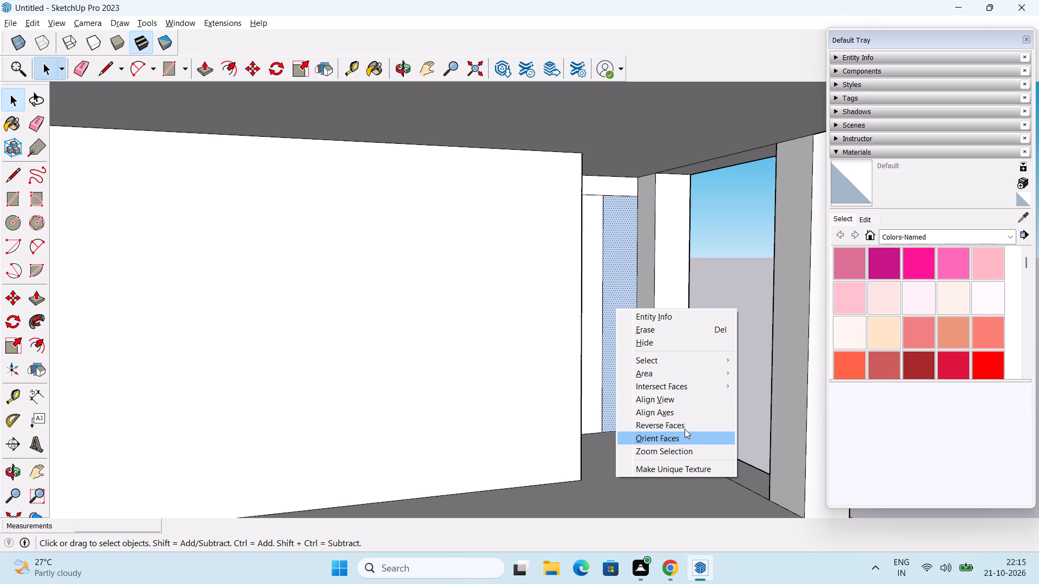
click(689, 424)
Examine the framed panel's opening and the balcony behind it from the front and from an angle.
scroll(696, 407, down, 3)
middle_drag(699, 404, 424, 427)
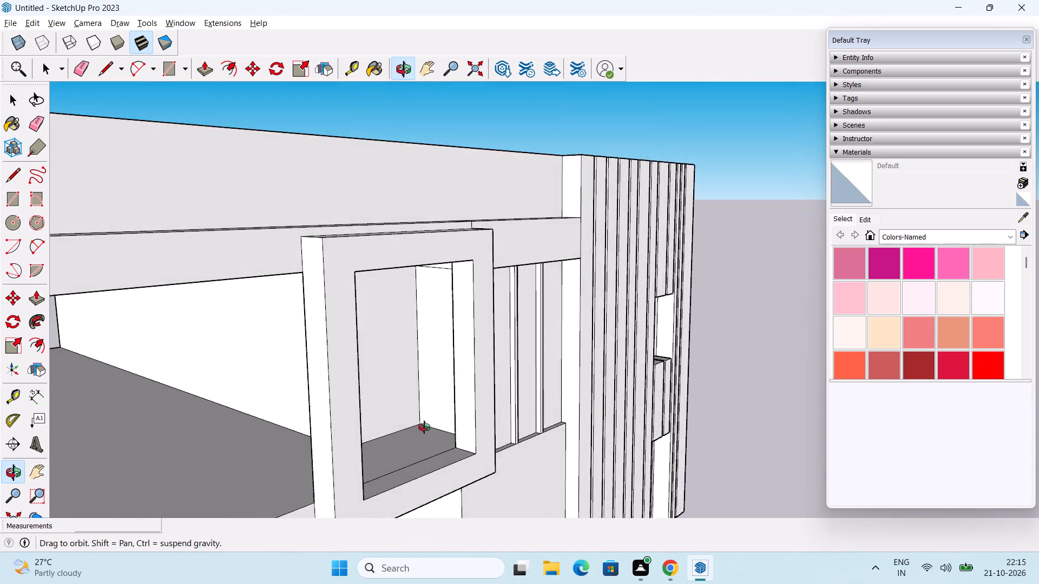
middle_drag(424, 427, 422, 427)
scroll(423, 406, down, 2)
middle_drag(438, 406, 326, 395)
scroll(345, 356, down, 2)
middle_drag(376, 368, 292, 312)
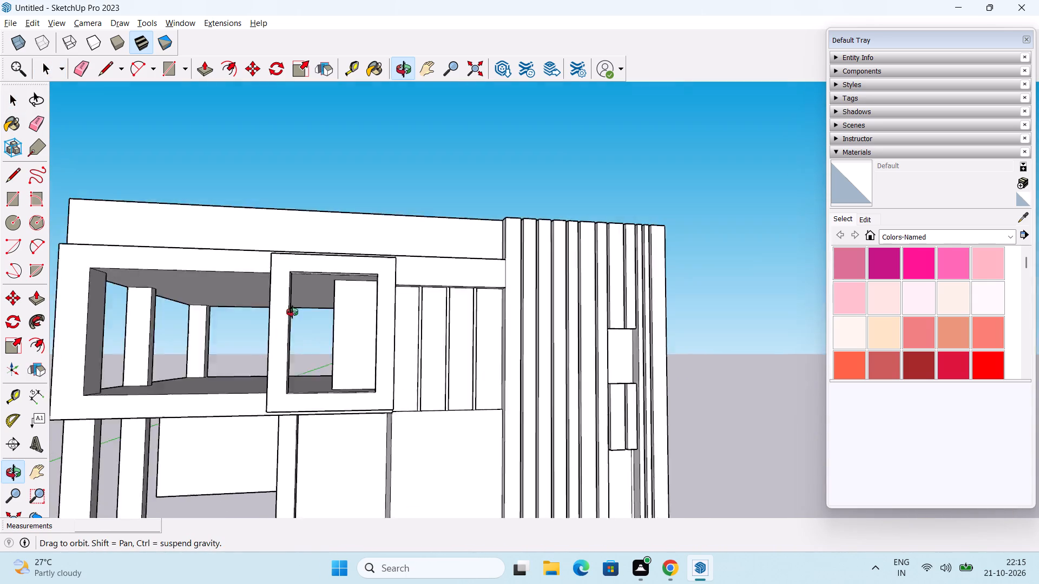
middle_drag(292, 312, 281, 317)
middle_drag(338, 312, 375, 333)
scroll(384, 342, up, 2)
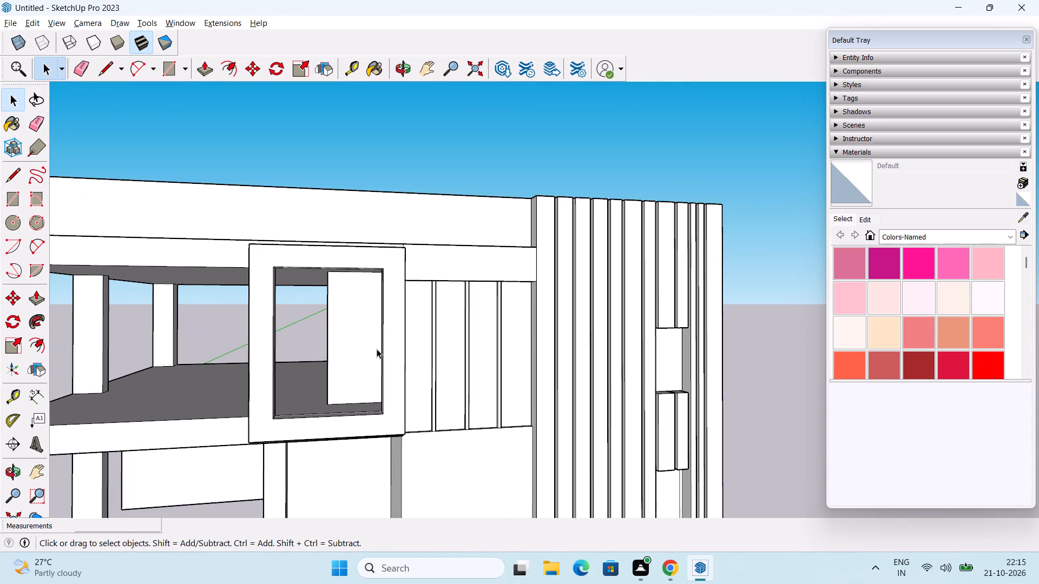
middle_drag(377, 349, 517, 353)
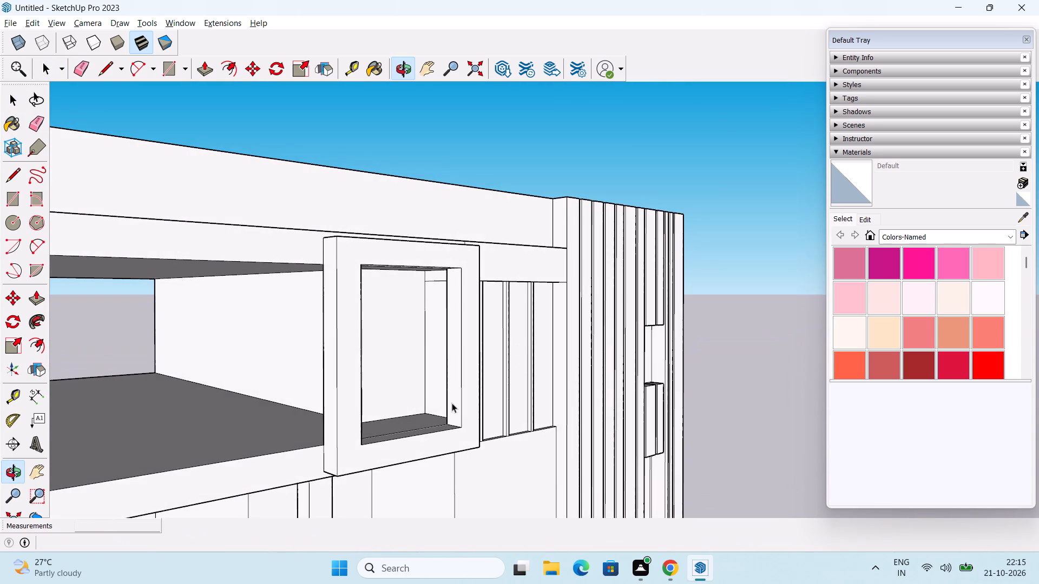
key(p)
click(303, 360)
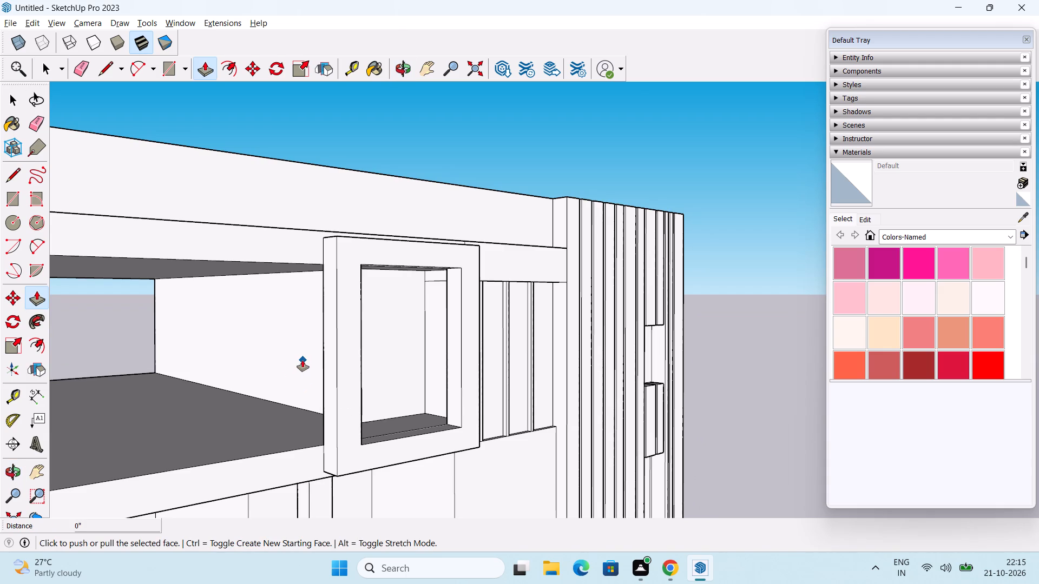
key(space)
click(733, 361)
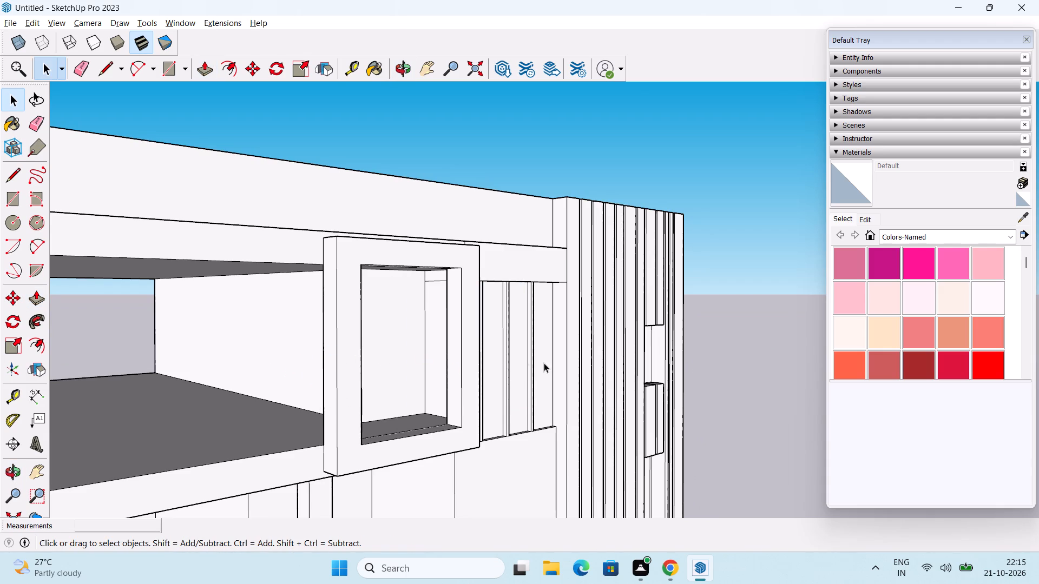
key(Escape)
Pull the balcony's large interior side wall face 1' out into the balcony space.
key(p)
click(275, 345)
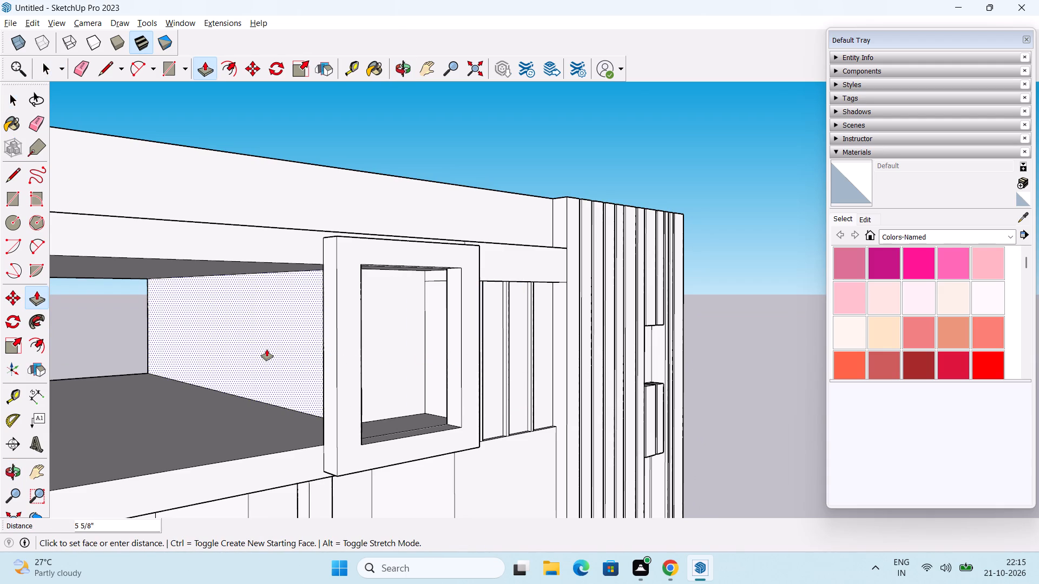
text(1;)
key(BackSpace)
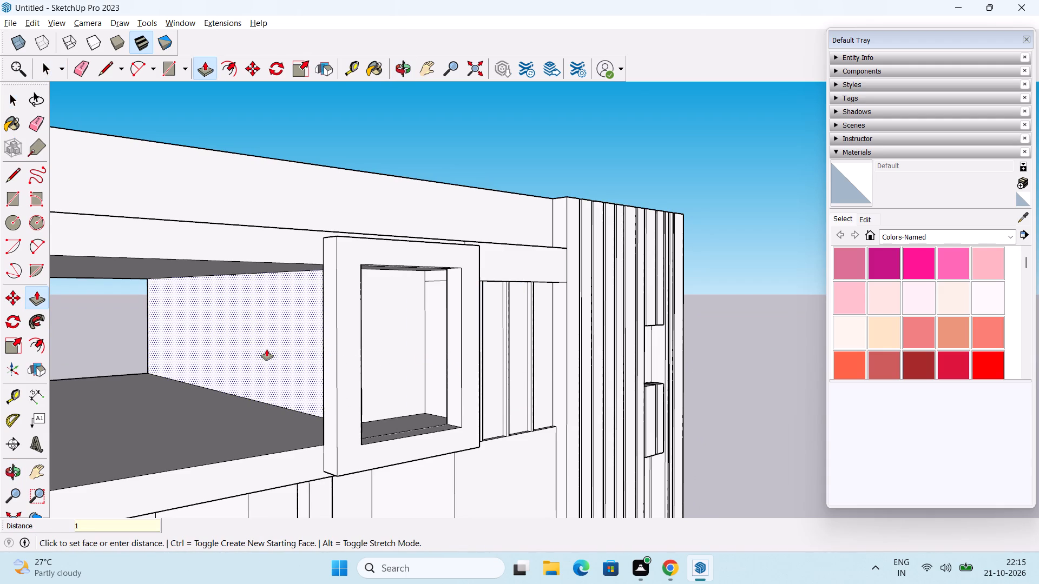
key(apostrophe)
key(Return)
scroll(269, 351, down, 1)
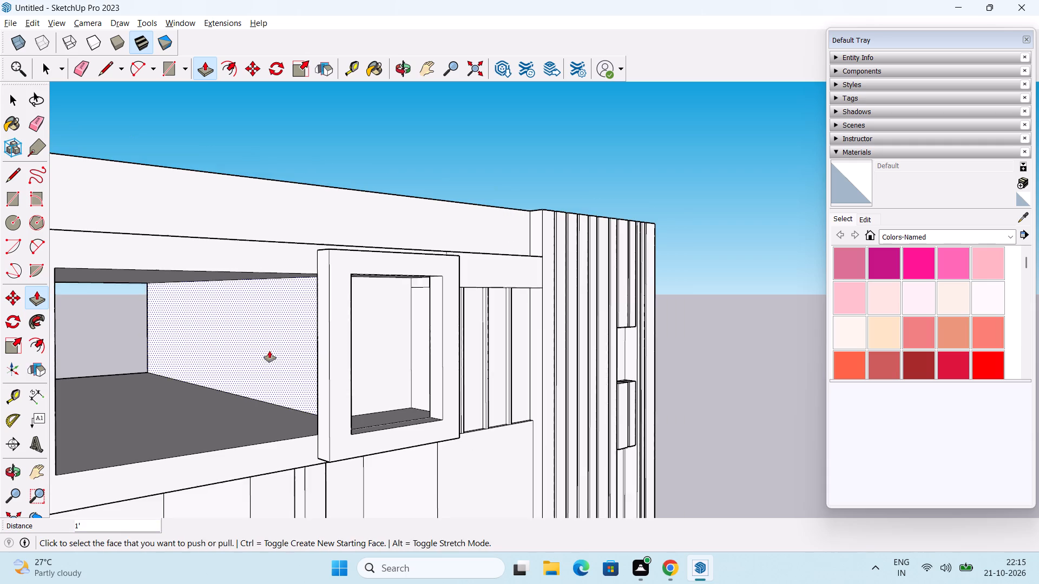
Push the same interior side wall face back by 6".
middle_drag(285, 368, 100, 364)
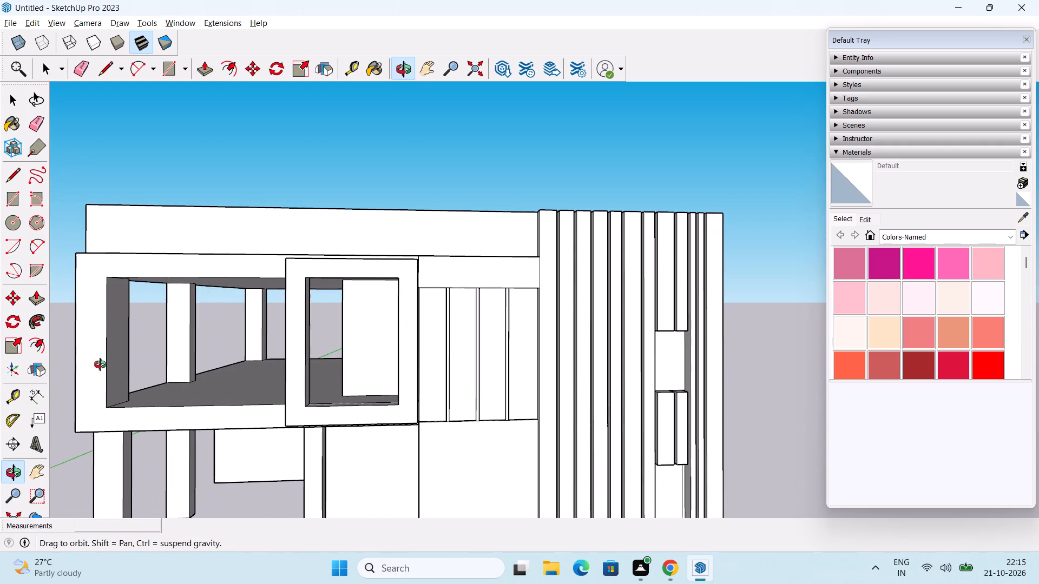
middle_drag(100, 364, 264, 387)
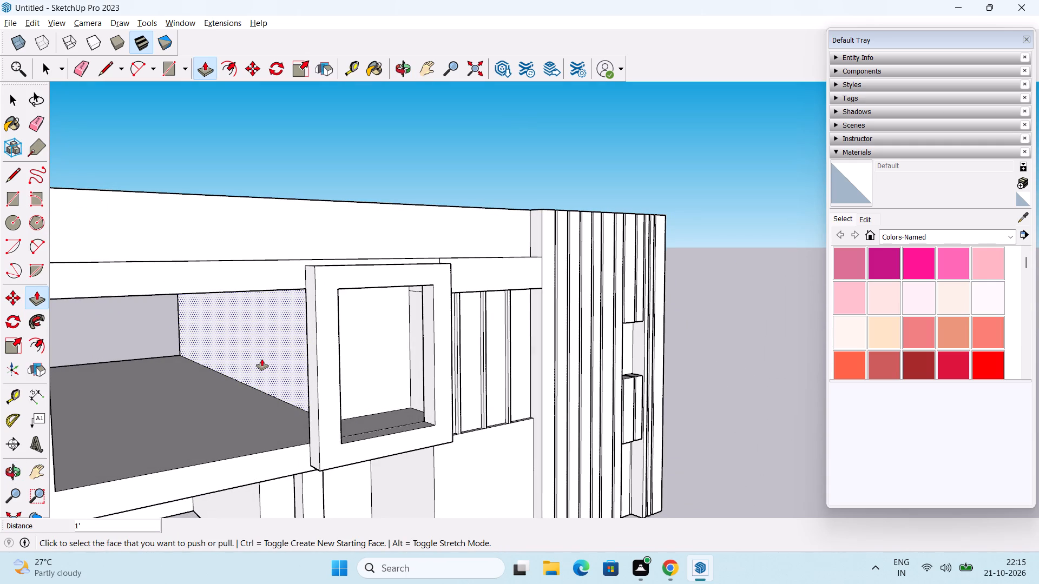
click(262, 359)
text(6")
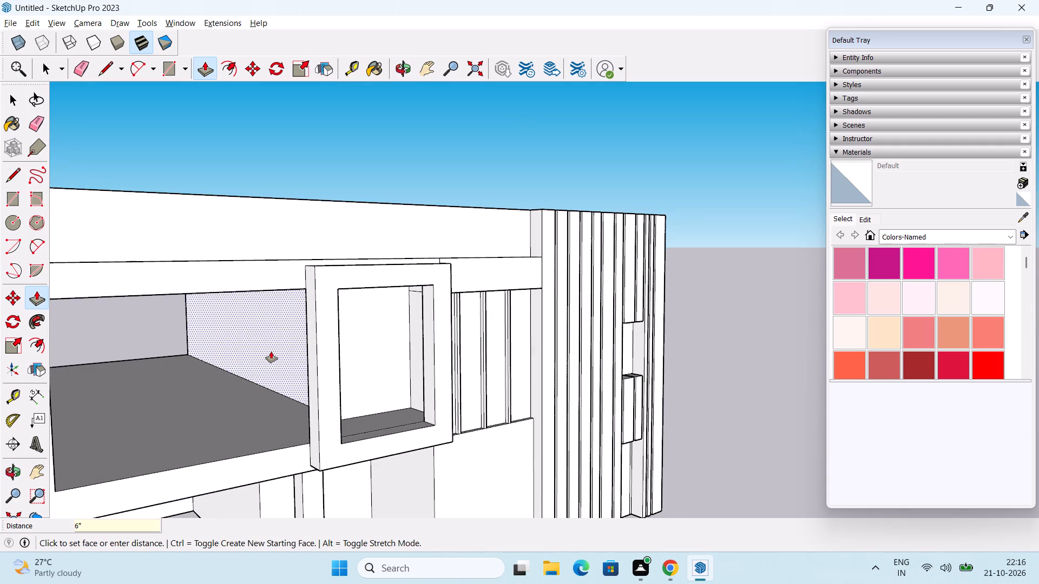
key(Return)
middle_drag(268, 356, 88, 374)
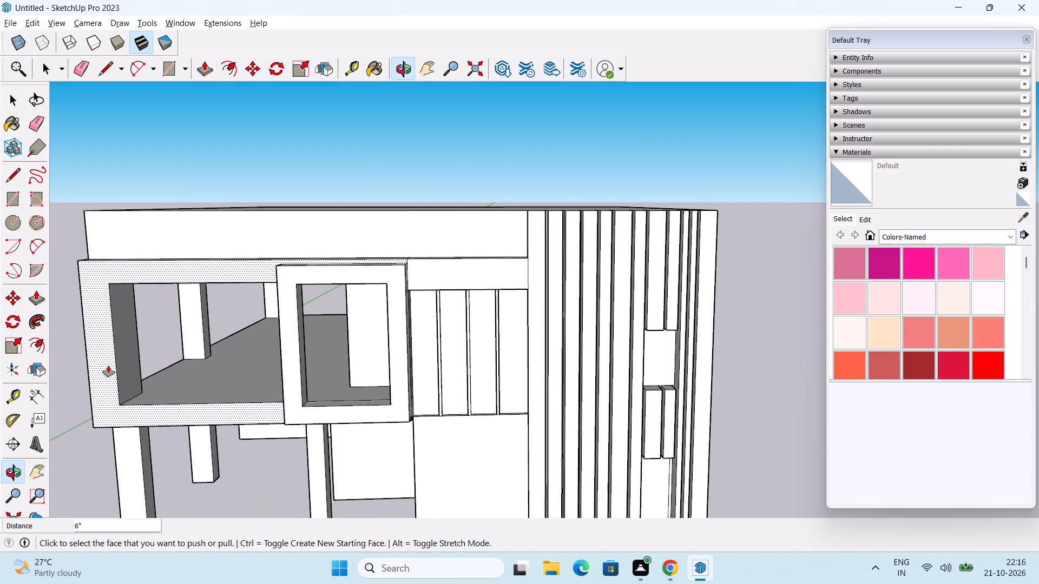
Push the inner side face of the front corner pillar, at the far end of the balcony's front opening, outward by 6".
key(space)
scroll(253, 358, down, 2)
middle_drag(253, 364, 280, 341)
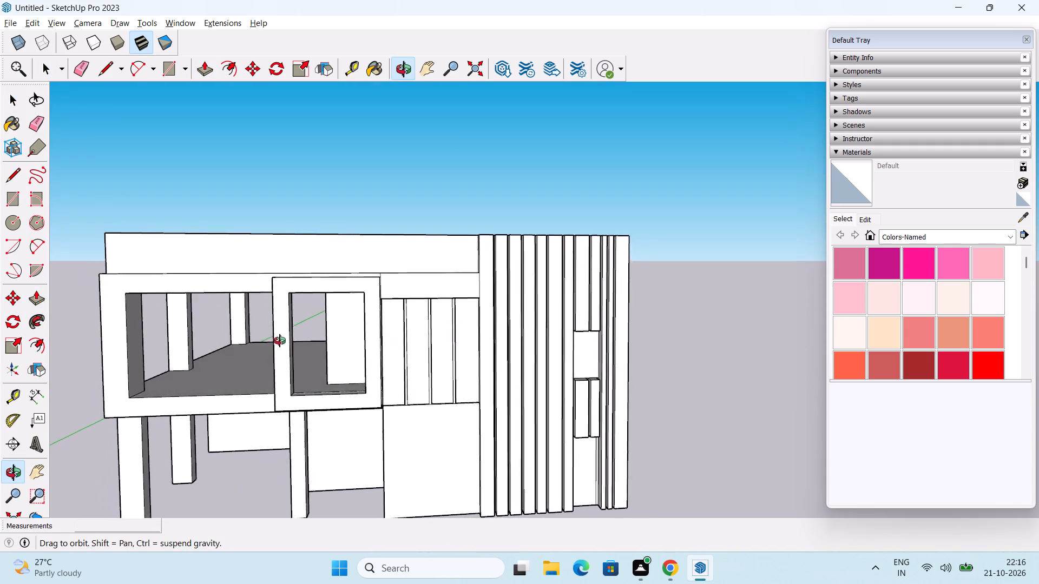
middle_drag(280, 341, 320, 340)
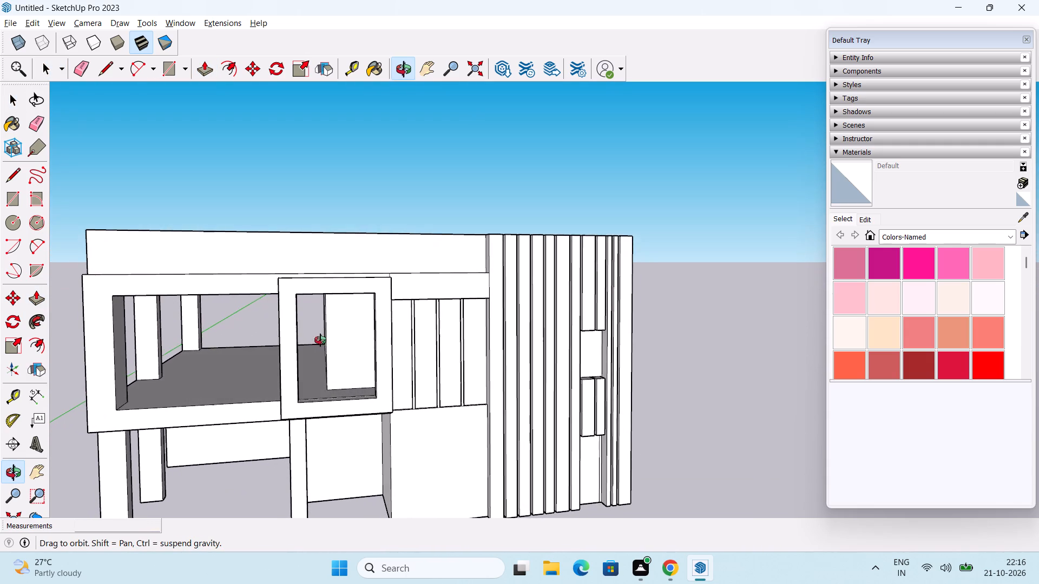
middle_drag(320, 340, 321, 348)
scroll(325, 347, down, 1)
middle_drag(269, 380, 311, 357)
middle_drag(307, 363, 278, 367)
scroll(128, 334, up, 2)
key(p)
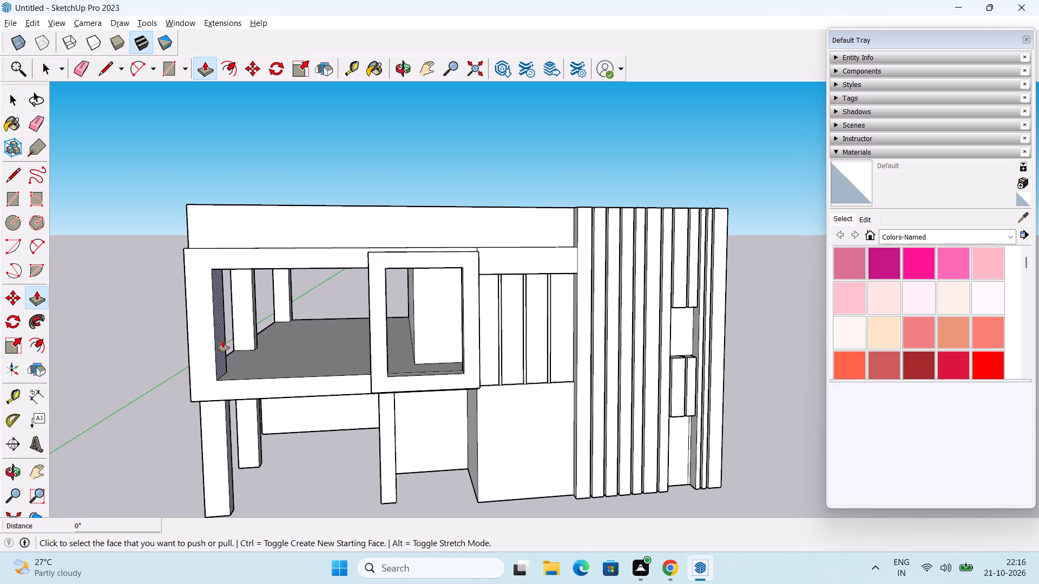
scroll(223, 341, up, 2)
click(219, 347)
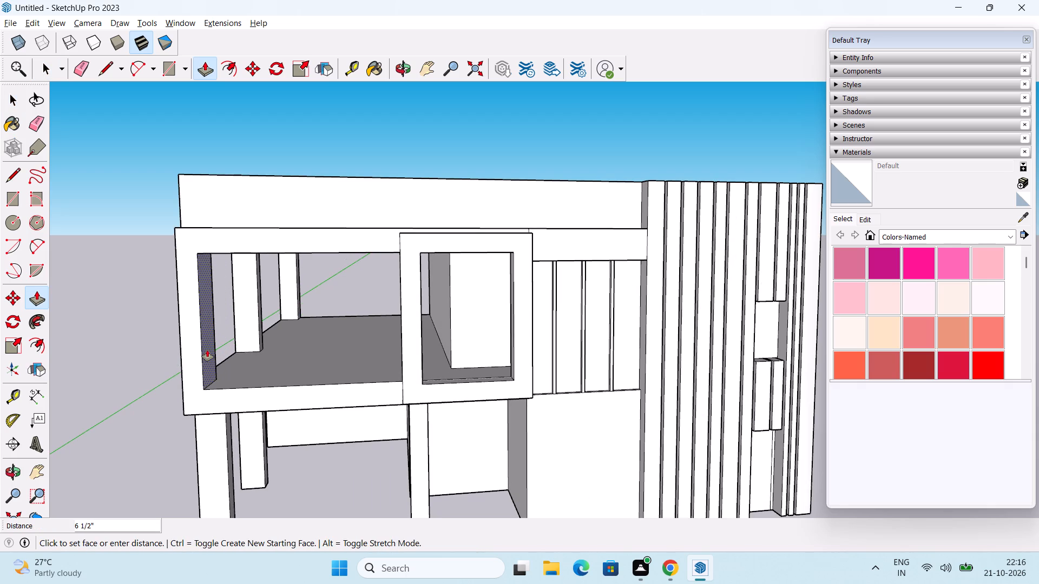
text(6")
key(Return)
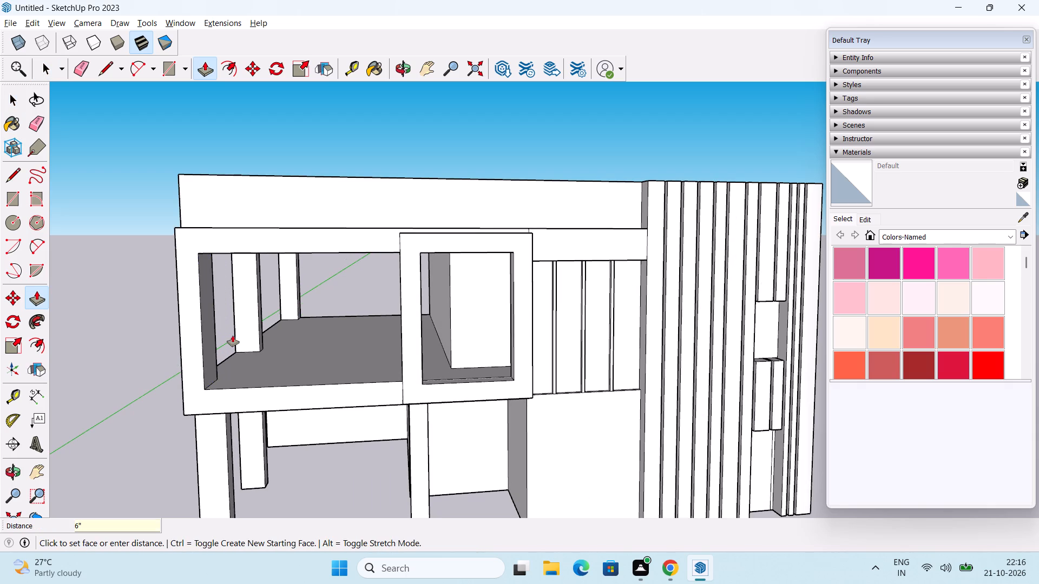
Repeat the 6" push on the inner faces of the two pillars along the balcony's open side.
scroll(233, 335, up, 6)
middle_drag(405, 315, 273, 331)
scroll(336, 314, up, 3)
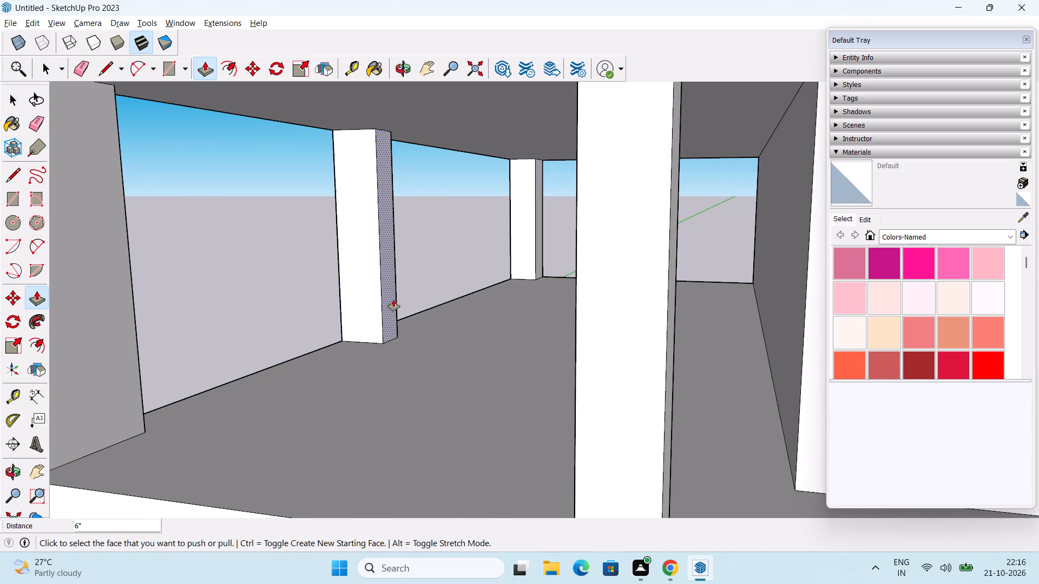
double_click(387, 303)
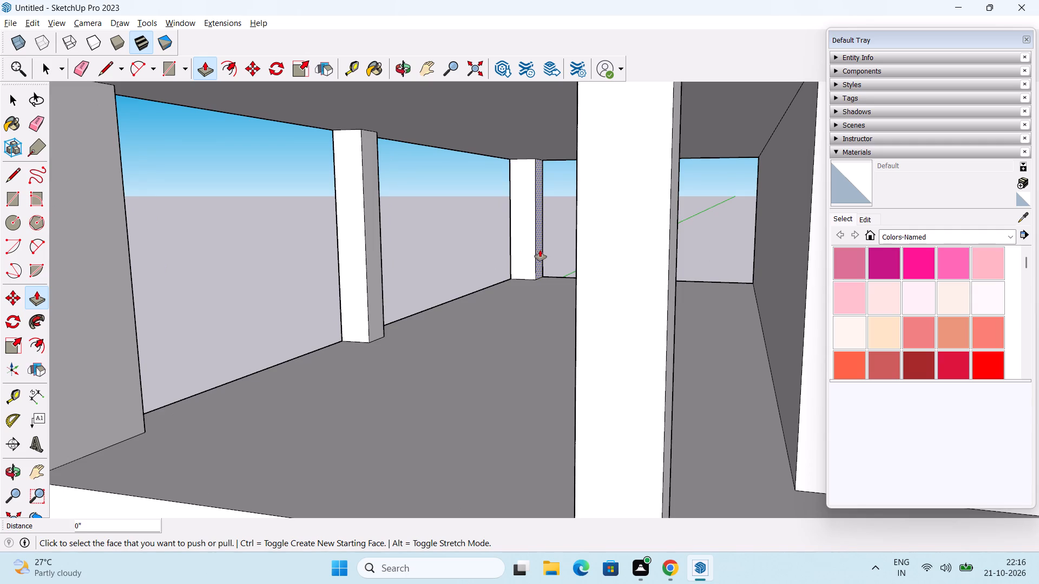
double_click(540, 250)
Push the front corner pillar's face bordering the balcony's side opening into the pillar by 6" twice, widening the opening.
scroll(463, 319, down, 2)
middle_drag(271, 394, 727, 389)
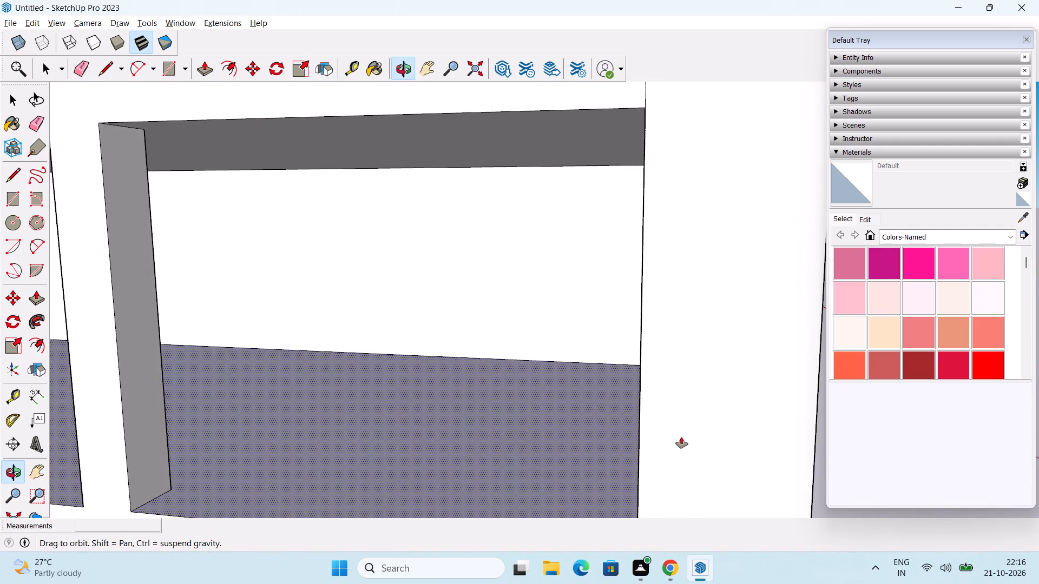
scroll(682, 414, down, 3)
middle_drag(672, 413, 658, 326)
middle_drag(589, 343, 738, 355)
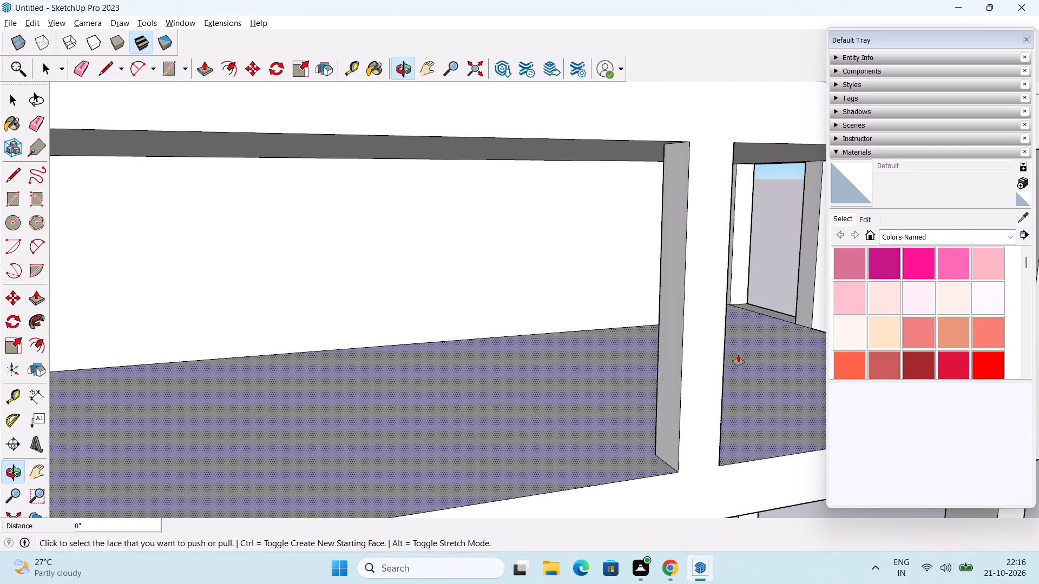
shift+middle_drag(738, 355, 492, 323)
middle_drag(547, 326, 561, 349)
shift+middle_drag(633, 327, 606, 329)
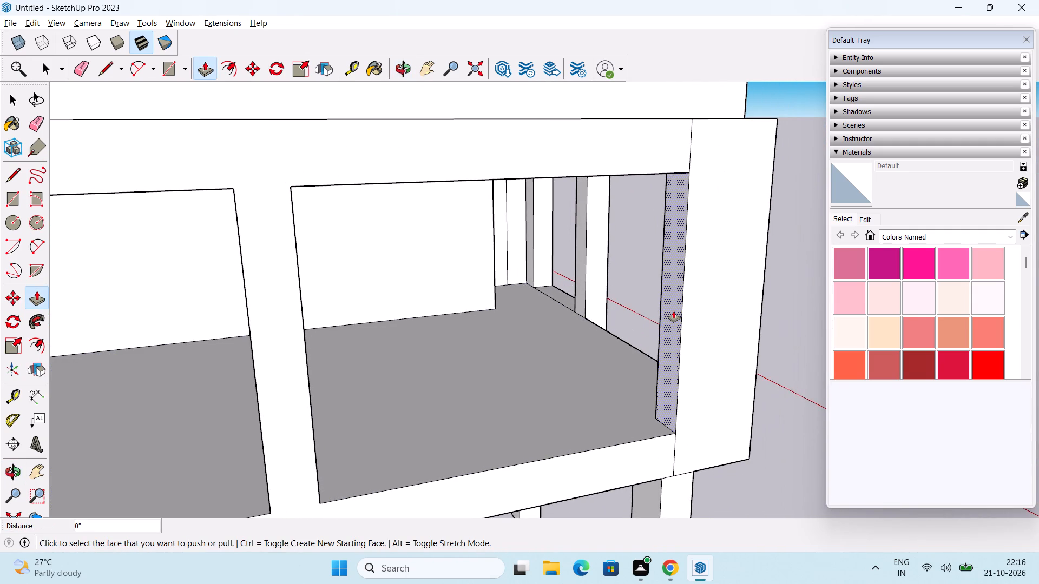
double_click(674, 311)
double_click(686, 312)
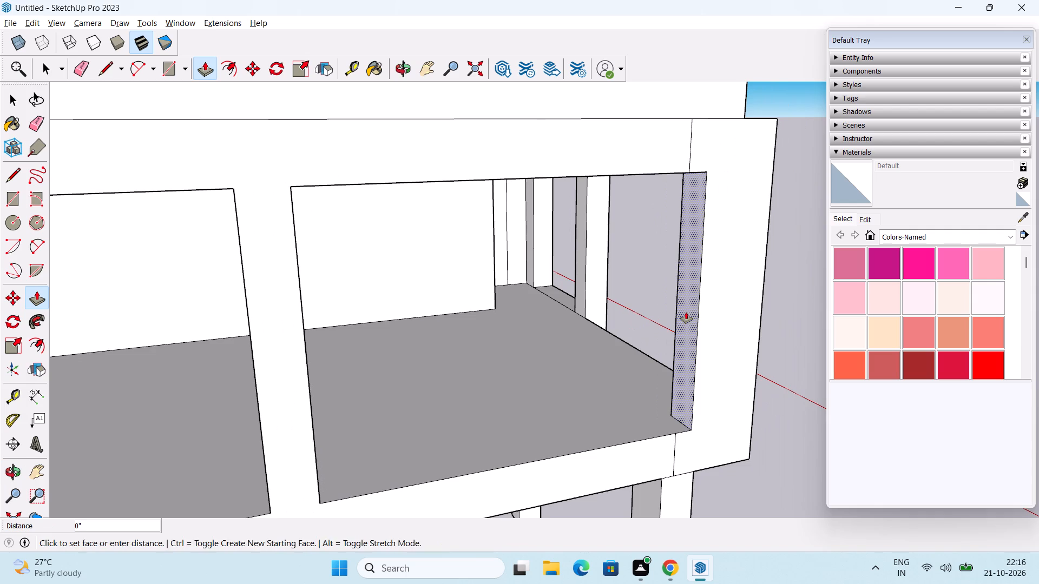
middle_drag(680, 327, 738, 316)
scroll(516, 381, down, 2)
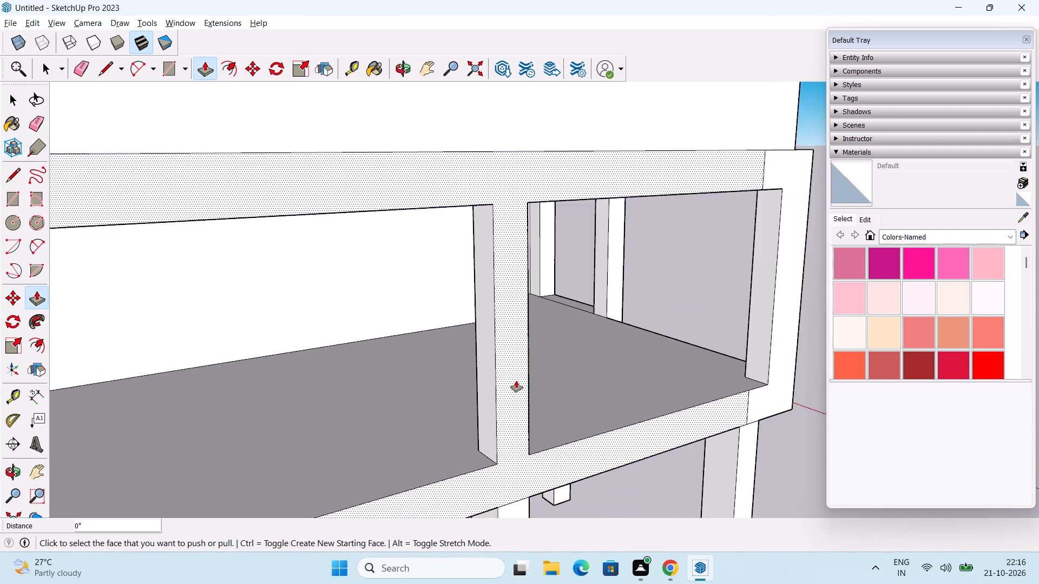
scroll(516, 381, down, 2)
middle_drag(504, 394, 537, 371)
scroll(522, 363, down, 6)
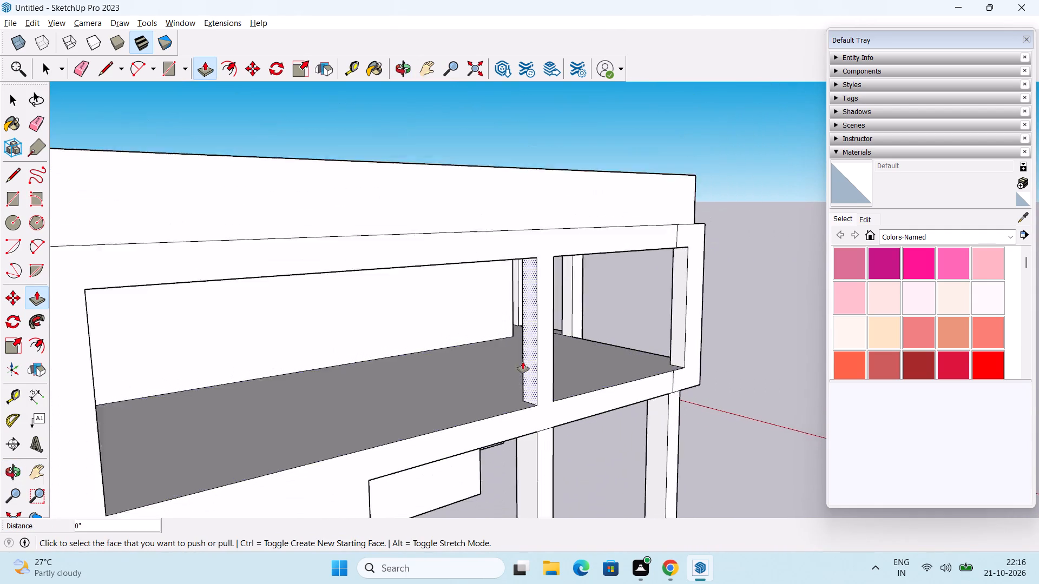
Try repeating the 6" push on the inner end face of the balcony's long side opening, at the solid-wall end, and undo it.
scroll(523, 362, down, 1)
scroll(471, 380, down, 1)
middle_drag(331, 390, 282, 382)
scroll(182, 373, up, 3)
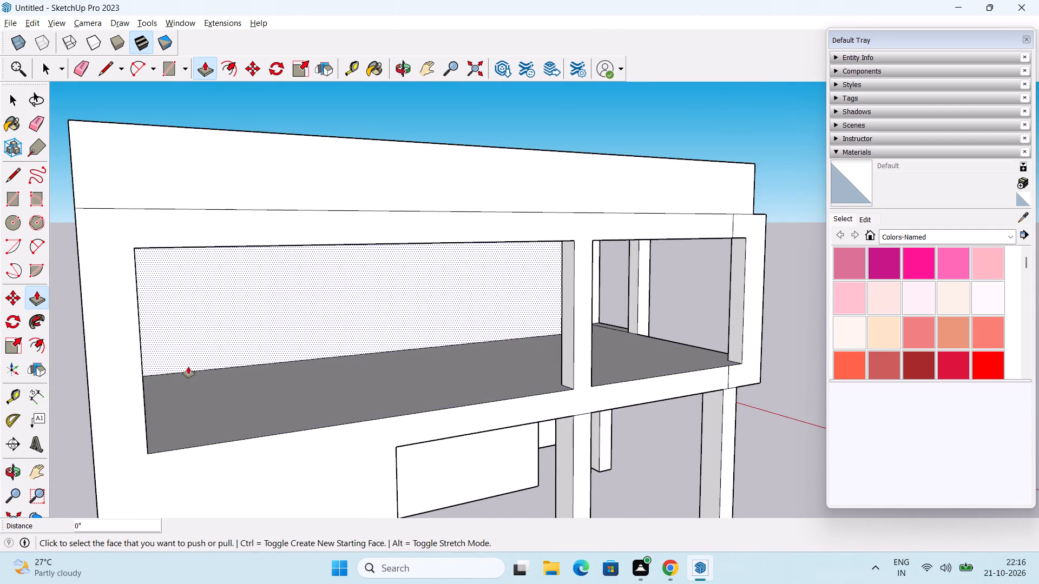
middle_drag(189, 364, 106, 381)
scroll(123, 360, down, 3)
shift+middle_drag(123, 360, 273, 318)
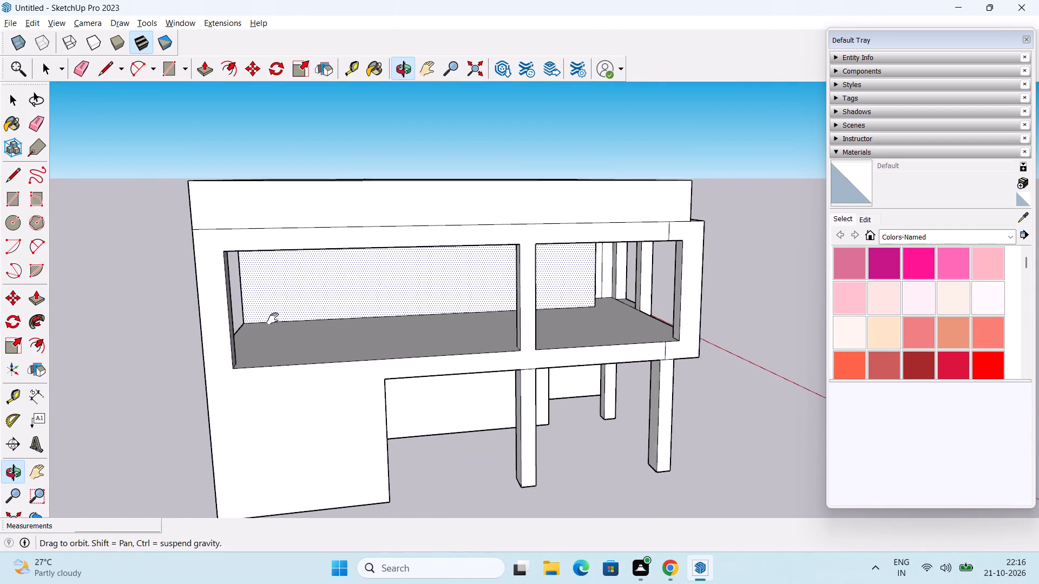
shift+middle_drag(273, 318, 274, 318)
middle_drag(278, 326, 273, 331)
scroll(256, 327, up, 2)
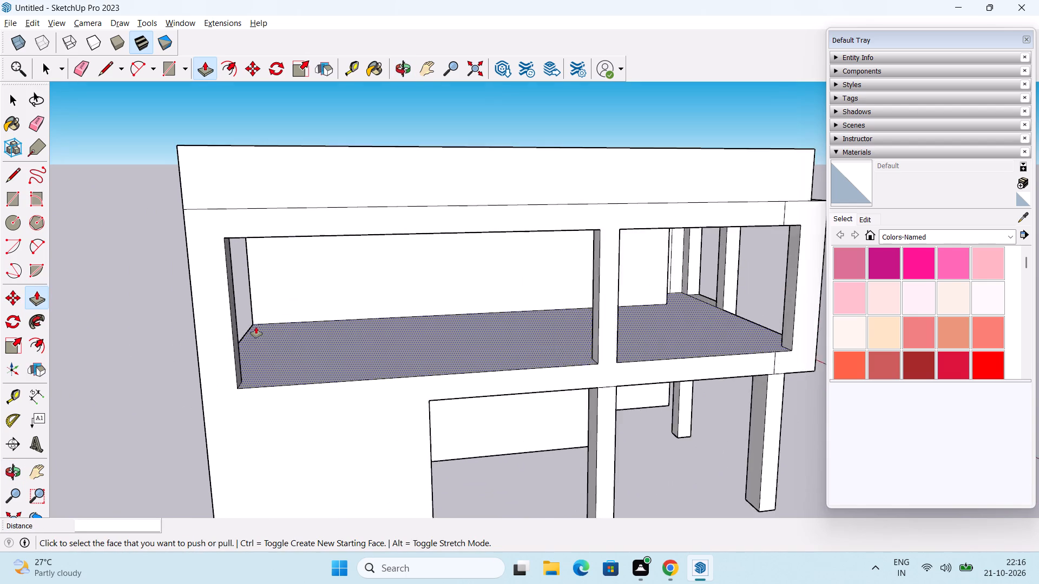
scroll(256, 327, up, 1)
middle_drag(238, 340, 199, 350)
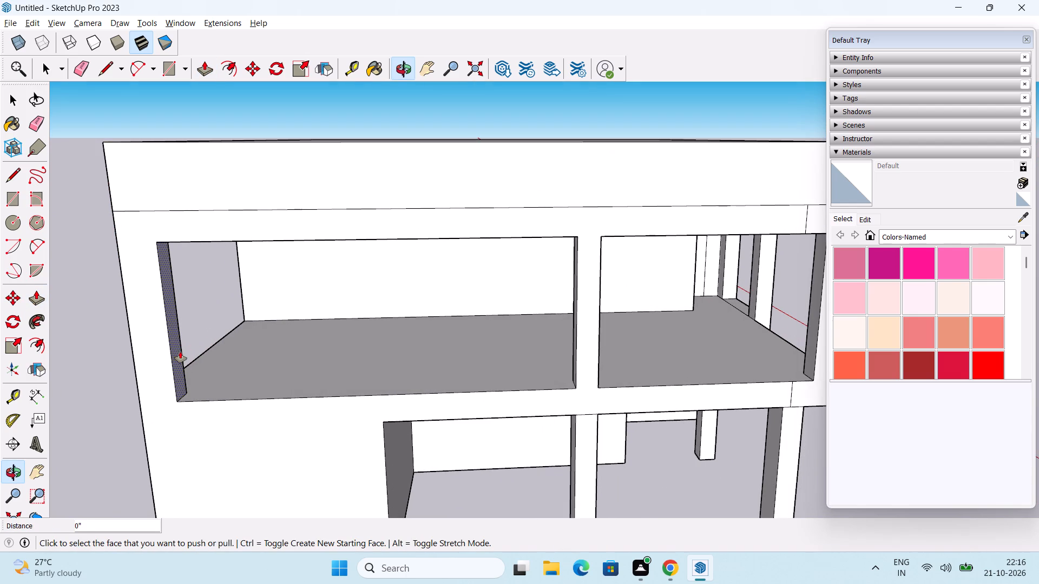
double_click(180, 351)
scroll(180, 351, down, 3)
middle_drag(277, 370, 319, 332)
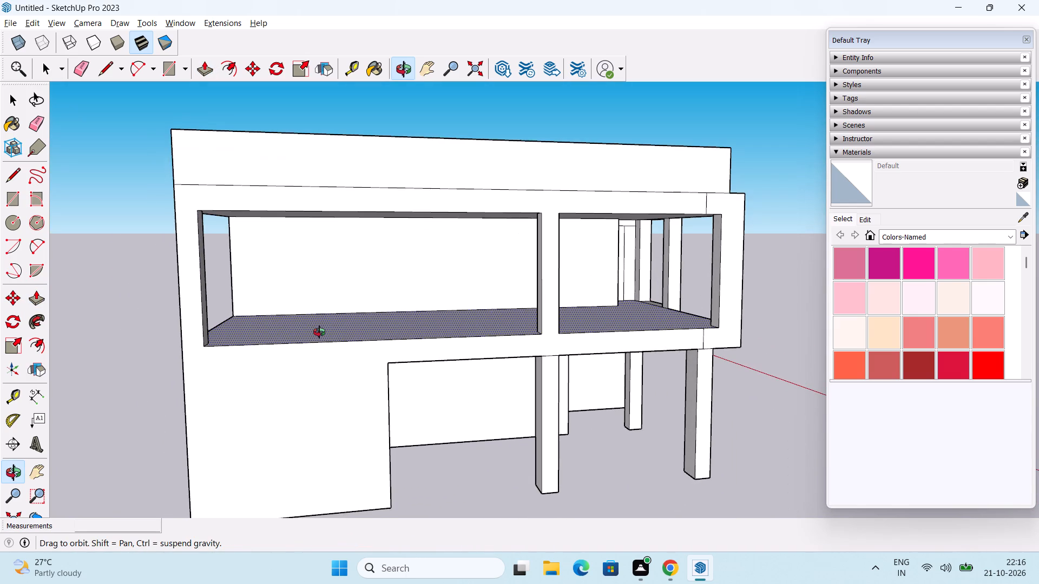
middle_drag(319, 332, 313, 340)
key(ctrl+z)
Examine the whole building from the balcony's side opening round to the front with the framed panel, pillars and vertical fins.
scroll(316, 331, down, 3)
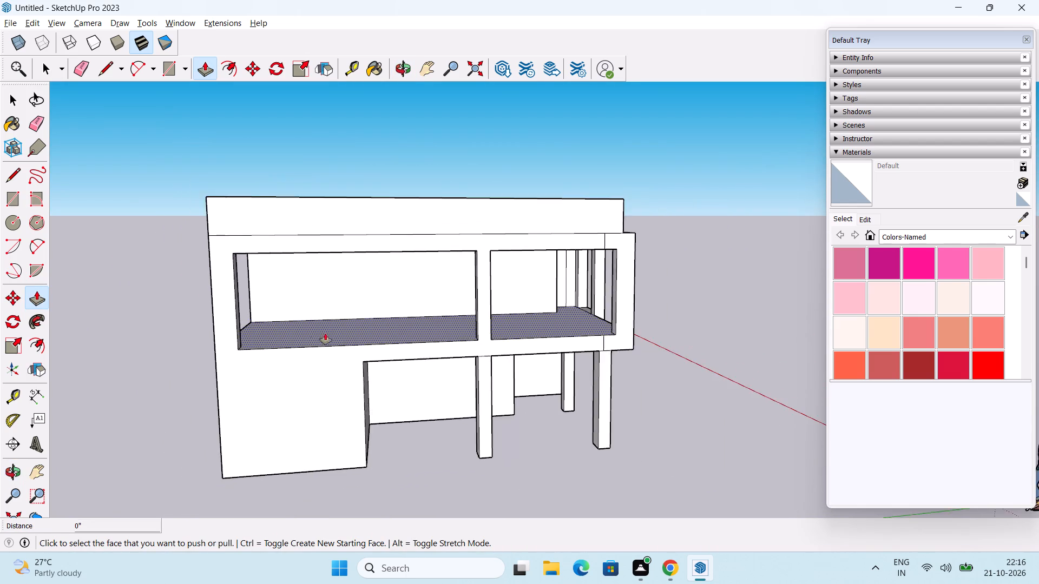
middle_drag(352, 339, 259, 359)
key(space)
middle_drag(392, 346, 137, 353)
scroll(391, 344, down, 2)
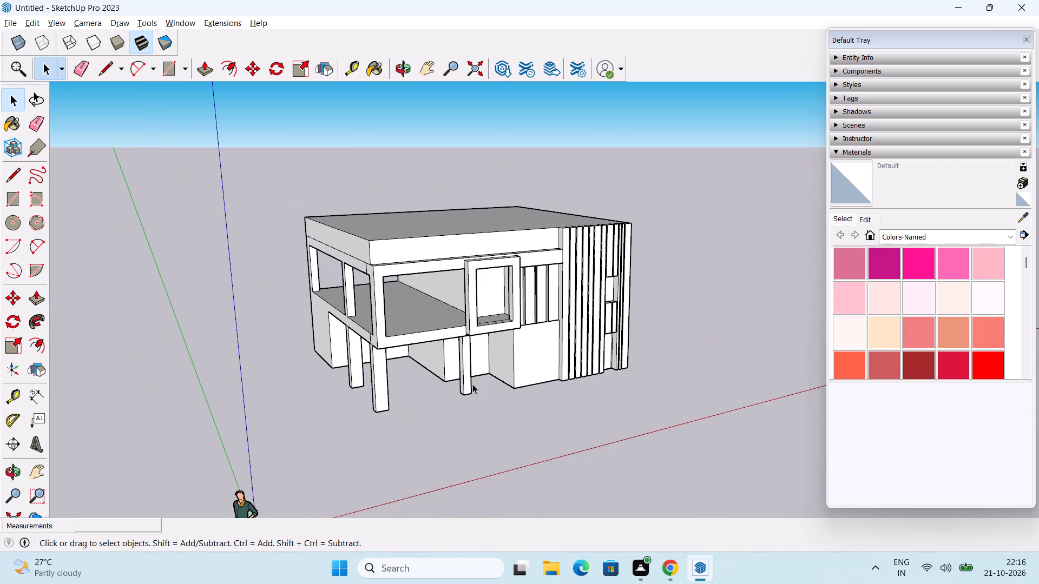
shift+middle_drag(527, 401, 466, 416)
middle_drag(467, 412, 340, 367)
scroll(375, 345, up, 4)
shift+middle_drag(455, 380, 456, 393)
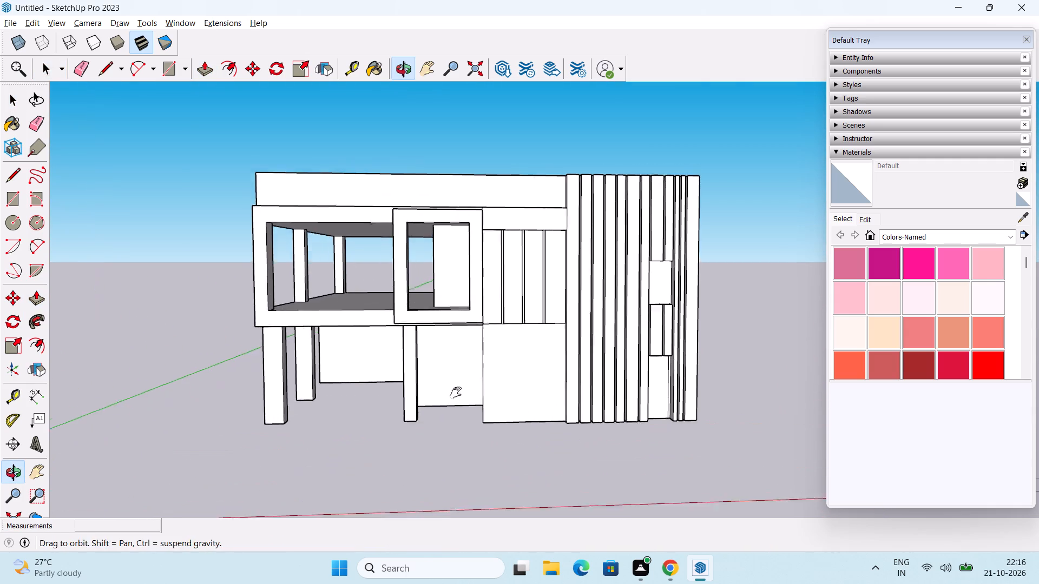
shift+middle_drag(456, 393, 455, 397)
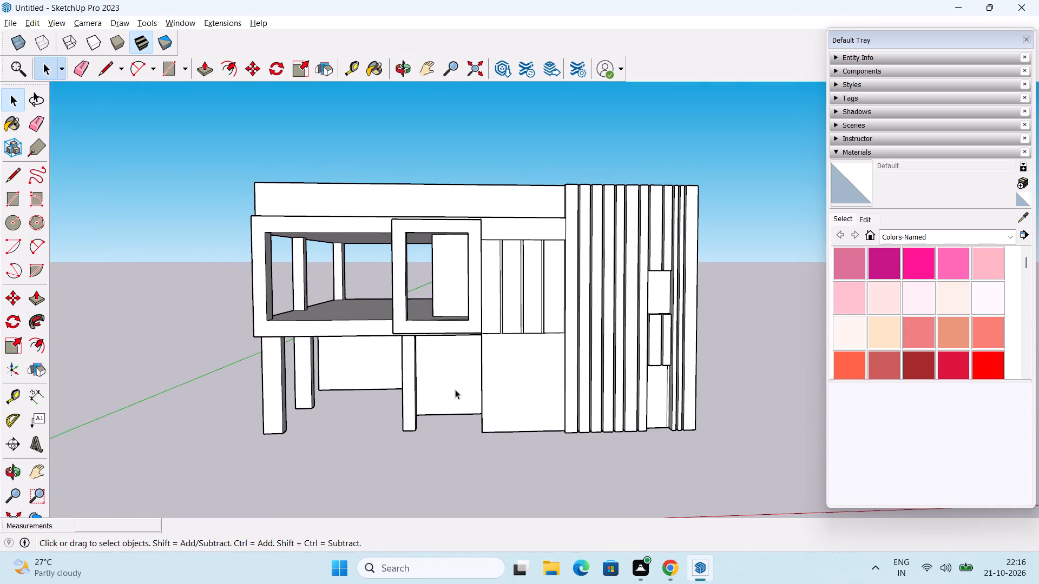
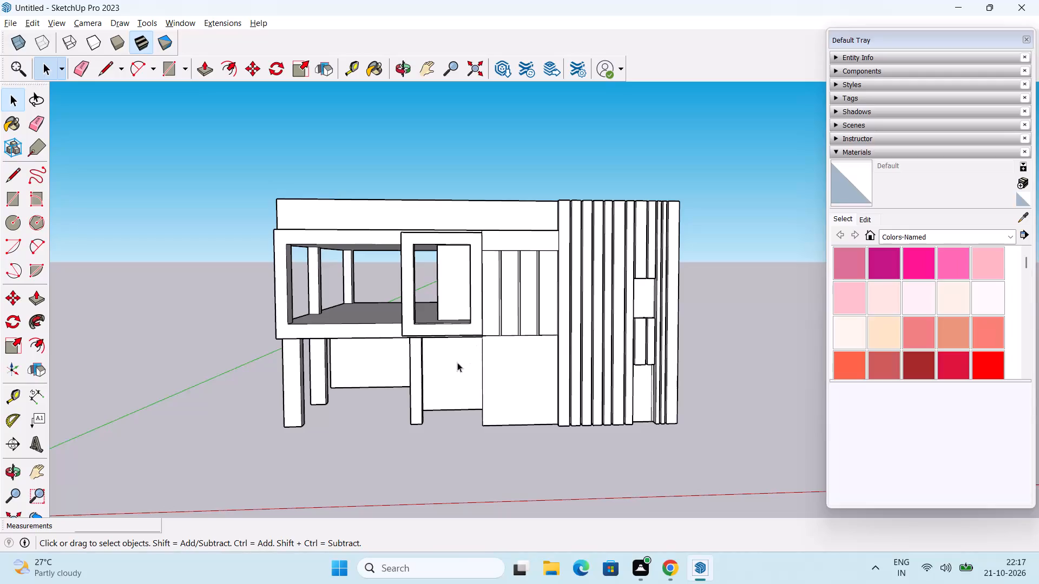
Push the inner side face of the projecting frame's balcony-side upright 1' outward to the frame's outer edge.
middle_drag(403, 380, 440, 404)
scroll(439, 351, up, 2)
middle_drag(439, 351, 391, 412)
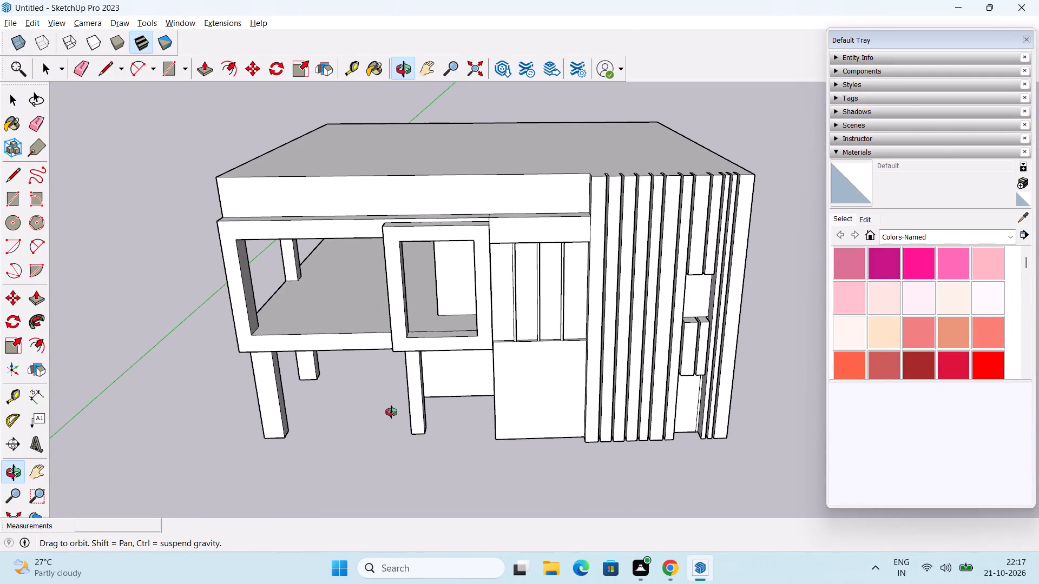
middle_drag(391, 412, 433, 355)
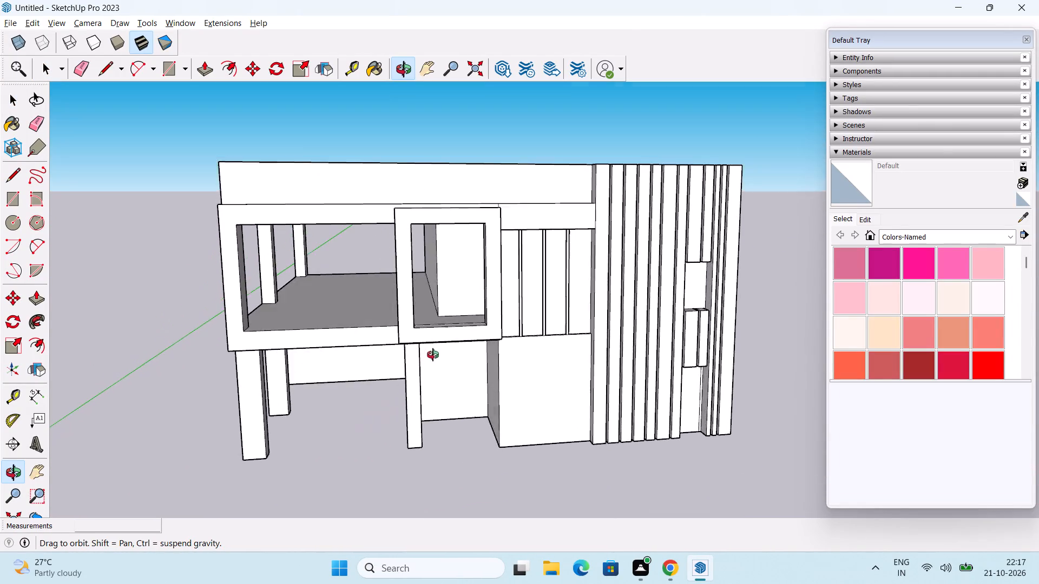
middle_drag(433, 355, 530, 301)
middle_drag(510, 230, 443, 375)
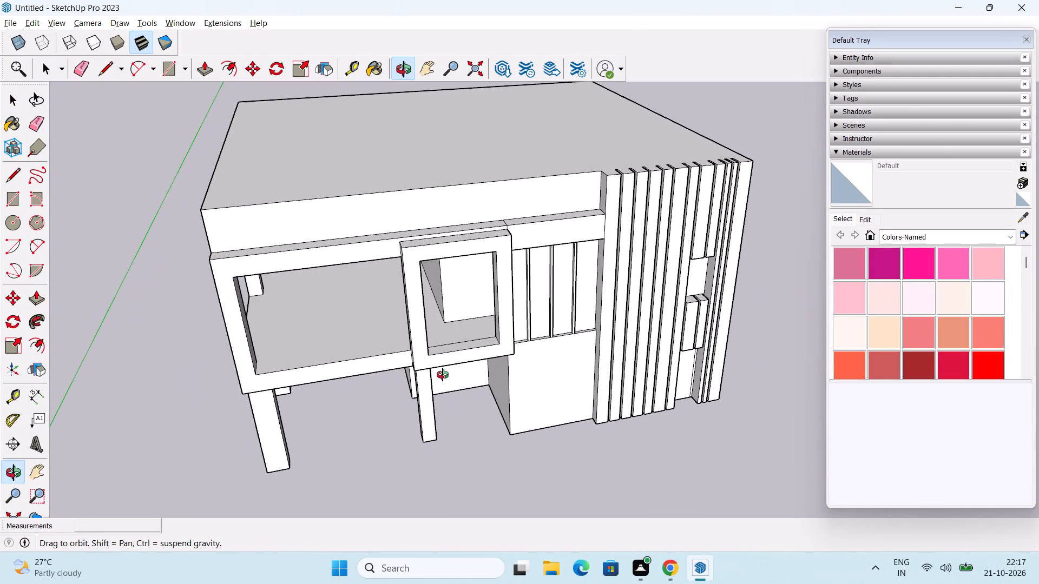
middle_drag(443, 375, 450, 354)
scroll(496, 309, up, 2)
middle_drag(474, 326, 474, 326)
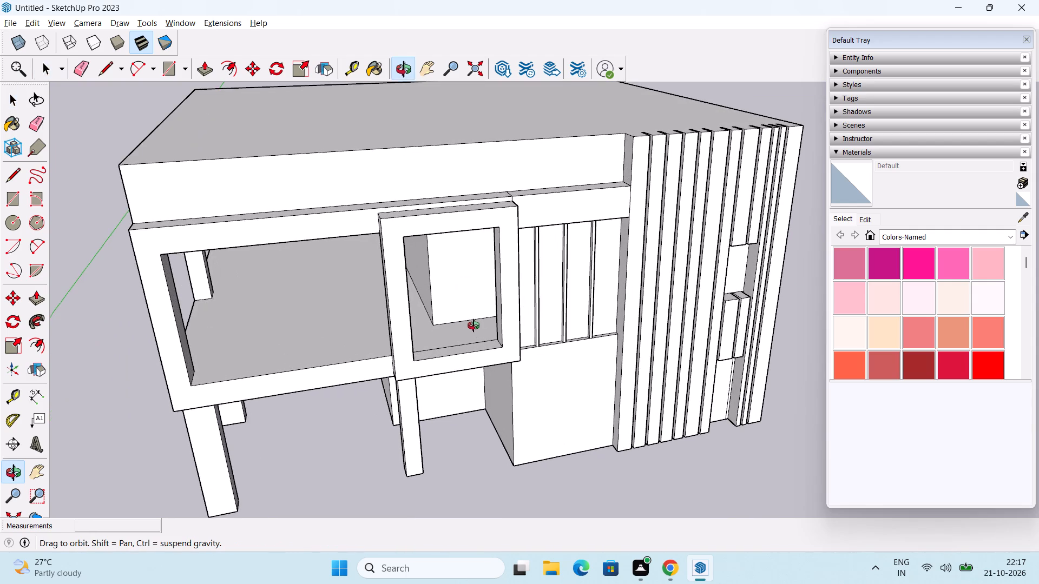
middle_drag(474, 326, 388, 281)
scroll(385, 281, up, 3)
middle_drag(412, 296, 407, 298)
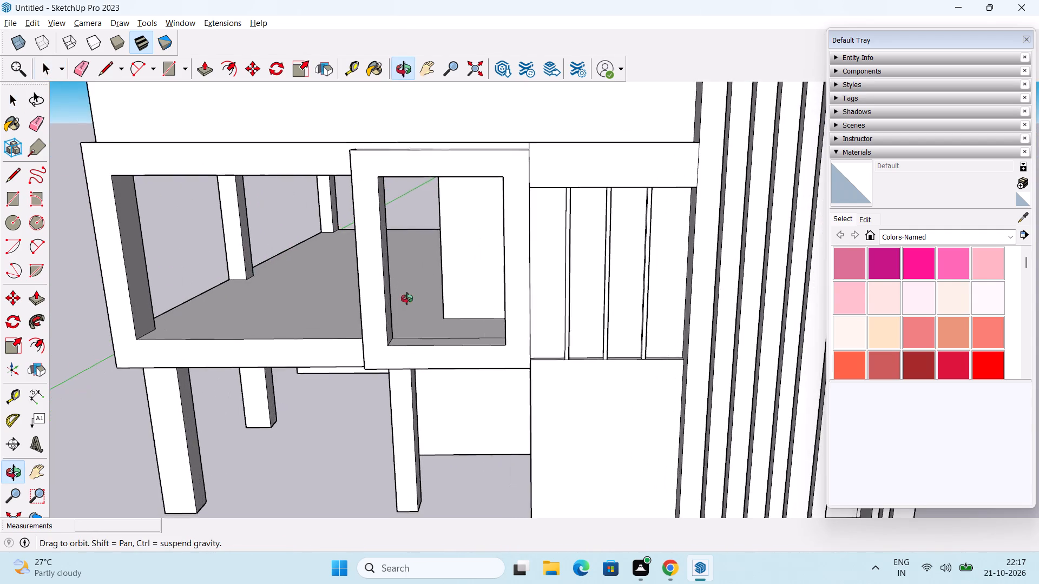
middle_drag(407, 298, 385, 309)
scroll(372, 306, up, 2)
key(p)
scroll(376, 273, up, 3)
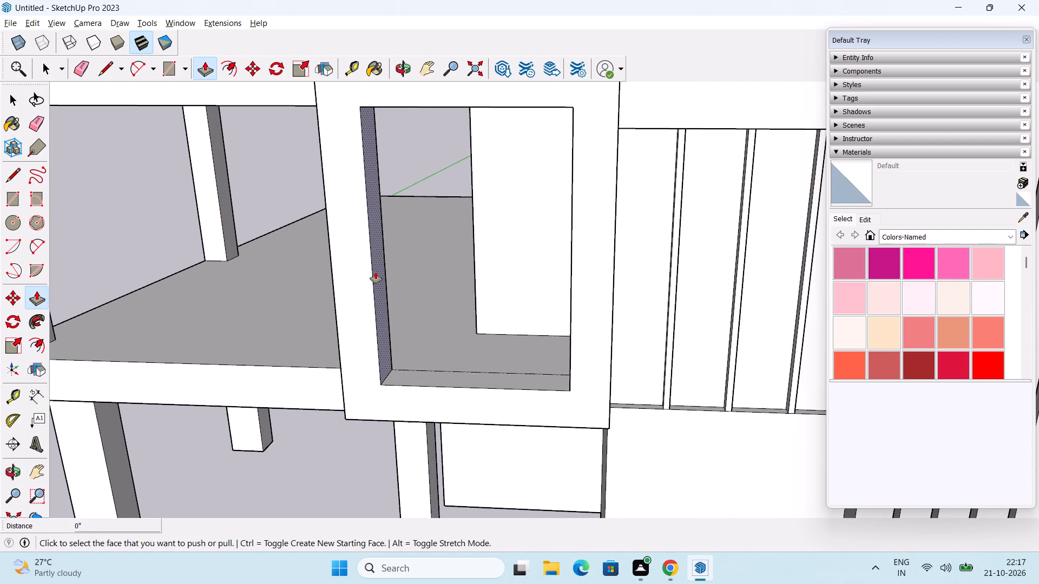
click(382, 278)
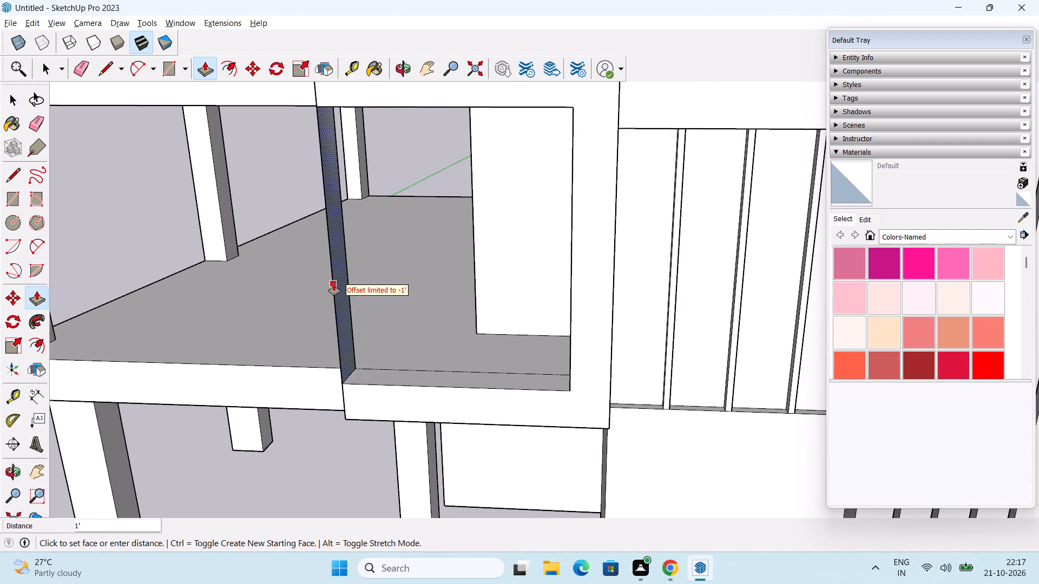
click(334, 284)
Pull the outer side face of that upright 1' toward the open balcony.
middle_drag(334, 285, 466, 271)
click(410, 308)
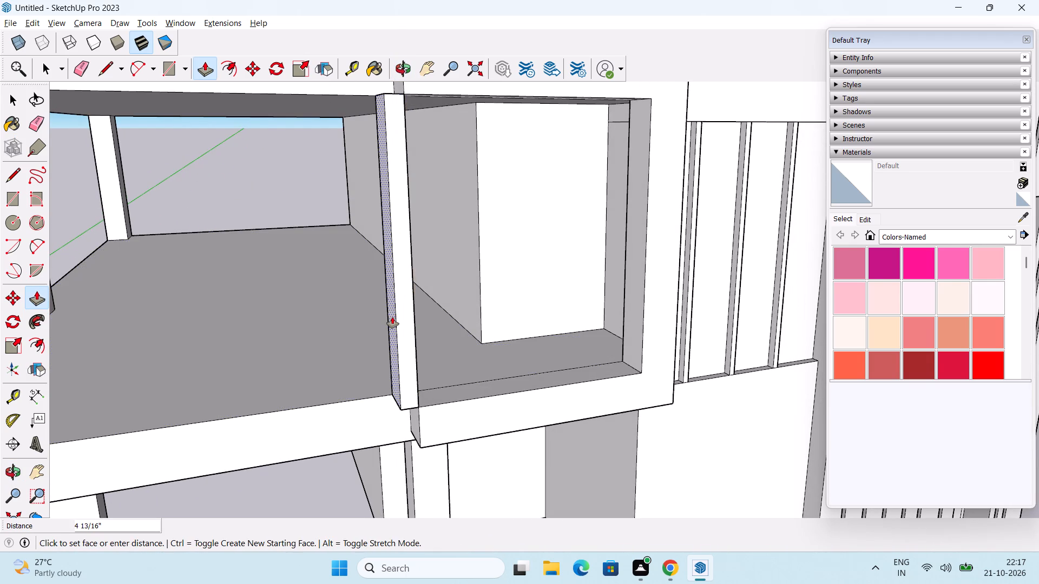
middle_drag(392, 317, 240, 319)
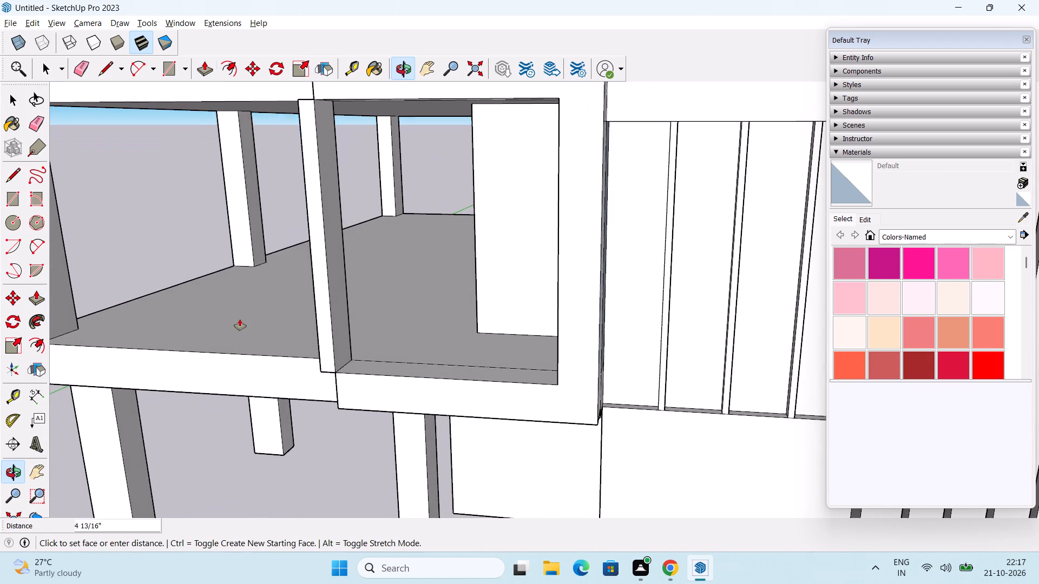
text(1')
key(Return)
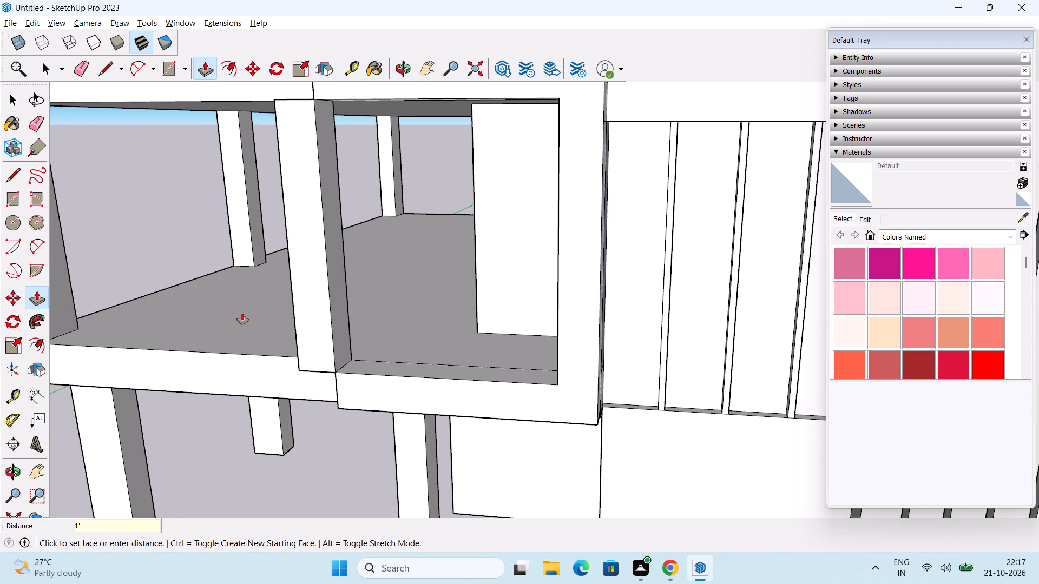
Extend the balcony-side end of the frame's bottom rail 1', flush with the shifted upright.
scroll(293, 330, down, 2)
middle_drag(367, 368, 446, 302)
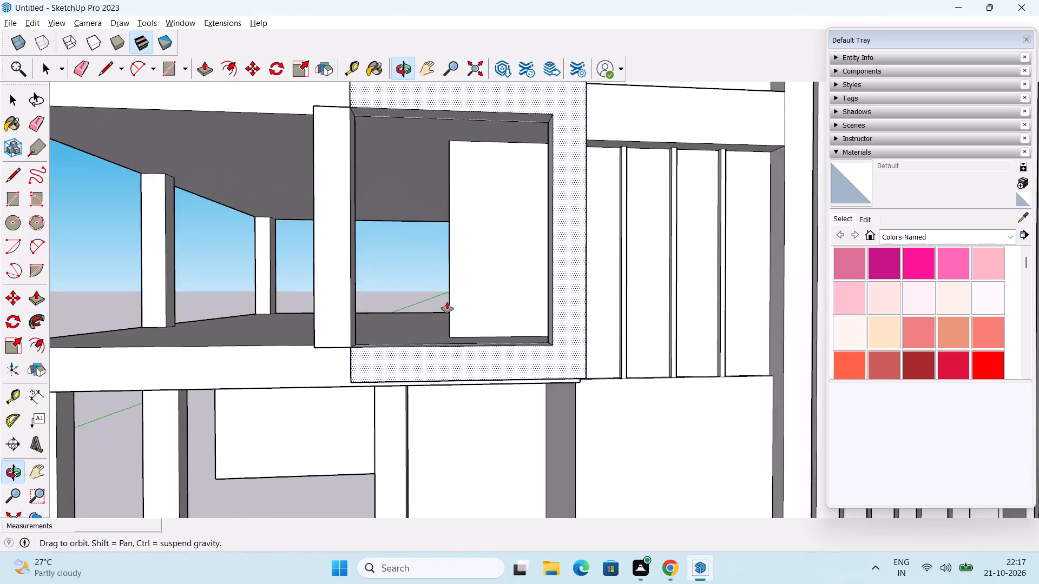
scroll(362, 374, up, 2)
middle_drag(371, 364, 469, 310)
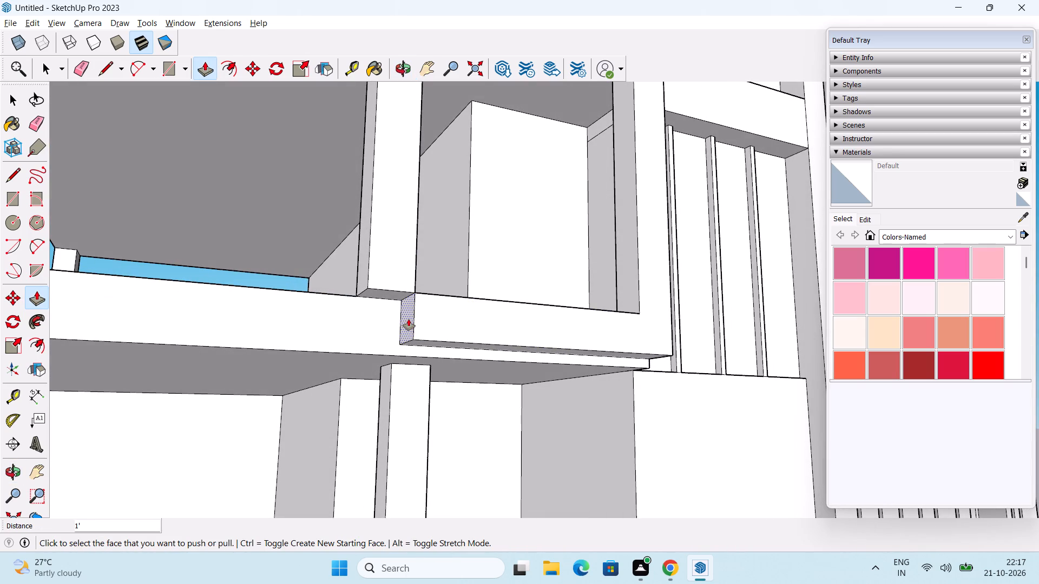
click(408, 318)
click(372, 273)
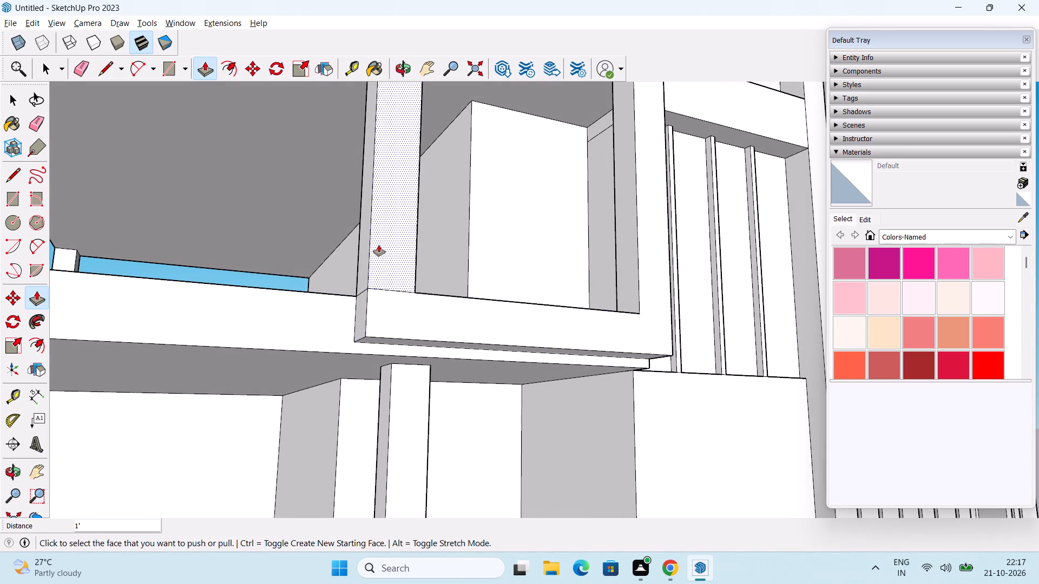
Extend the balcony-side end of the frame's top rail by the same 1', flush with the shifted upright.
scroll(380, 242, down, 6)
middle_drag(404, 183, 388, 302)
middle_drag(365, 210, 375, 278)
scroll(396, 234, up, 2)
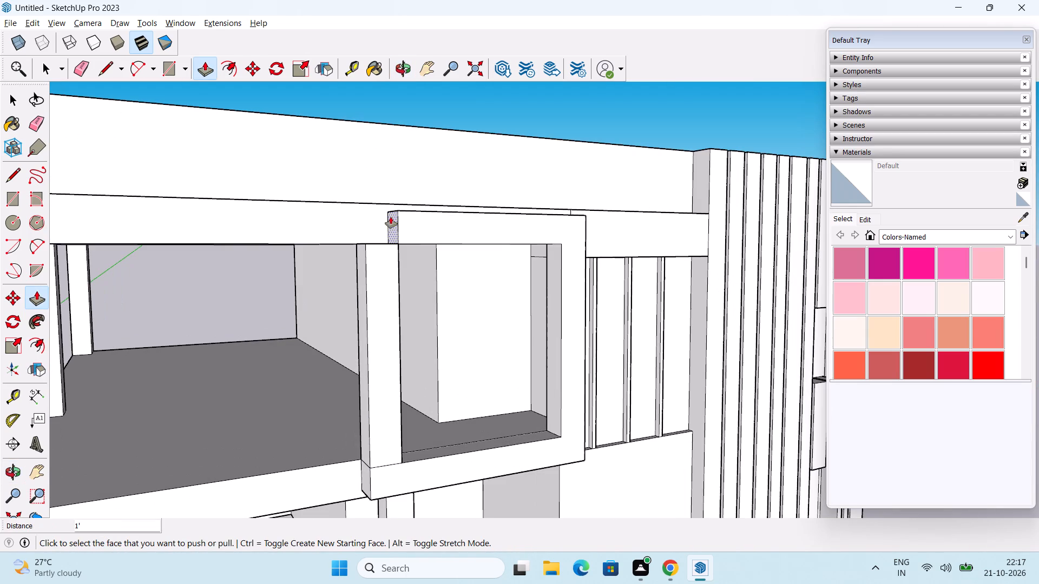
double_click(393, 224)
scroll(399, 246, down, 3)
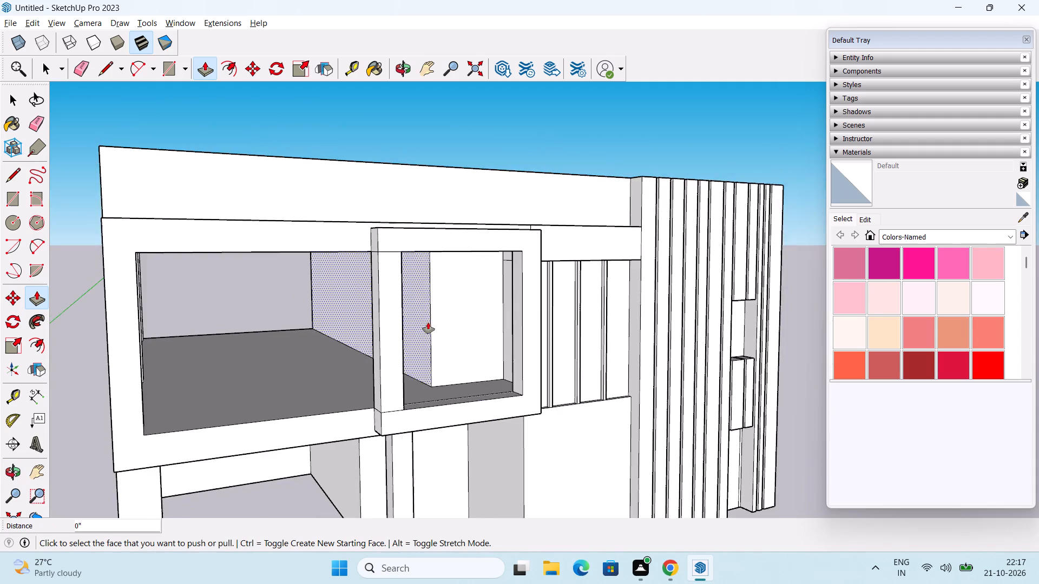
middle_drag(426, 322, 353, 318)
key(space)
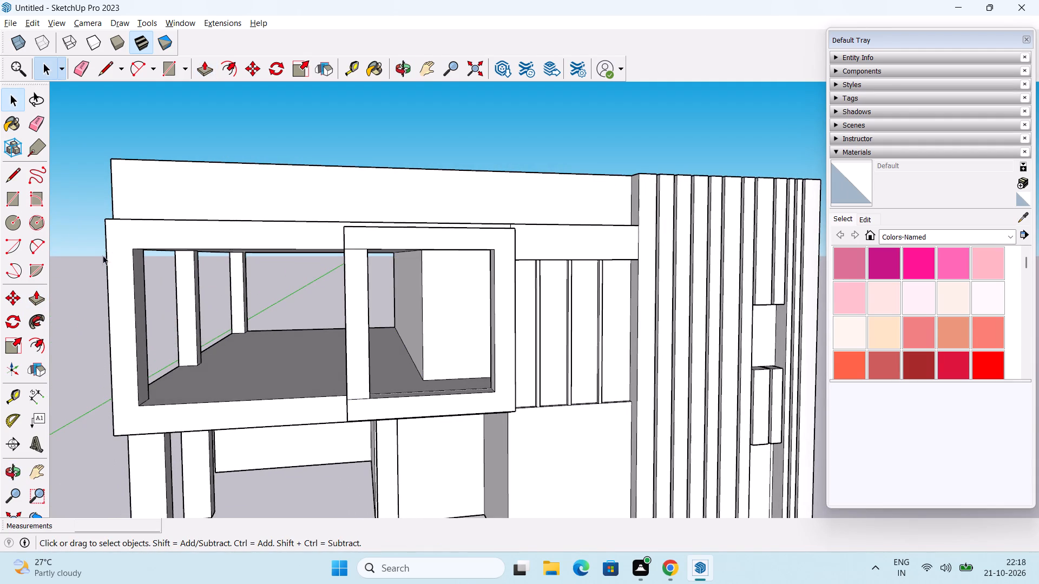
click(74, 265)
Examine the widened frame, the balcony and the whole front facade from several angles.
scroll(310, 248, down, 3)
middle_drag(369, 290, 312, 310)
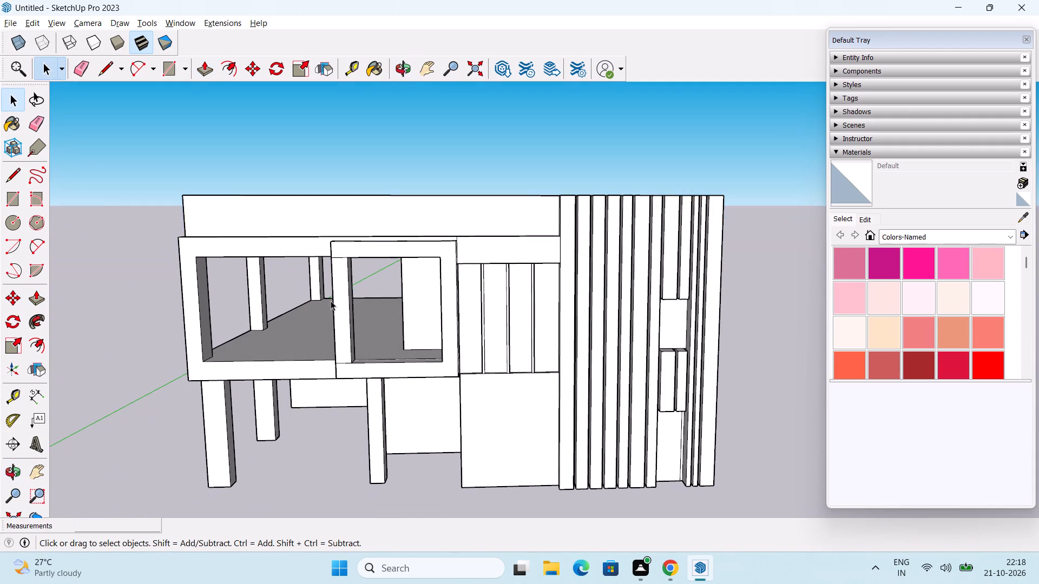
middle_drag(352, 324, 356, 320)
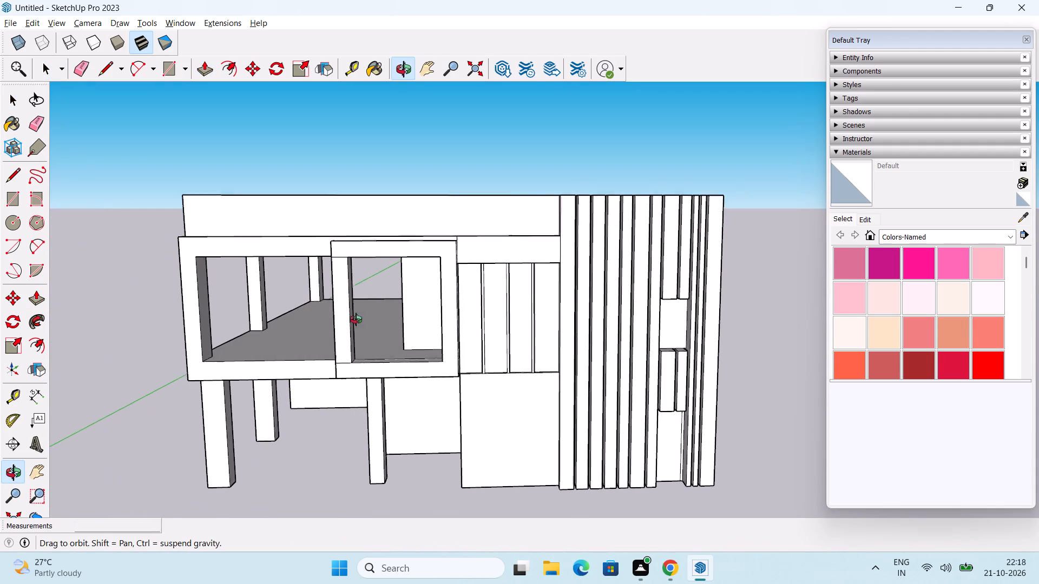
middle_drag(356, 320, 646, 303)
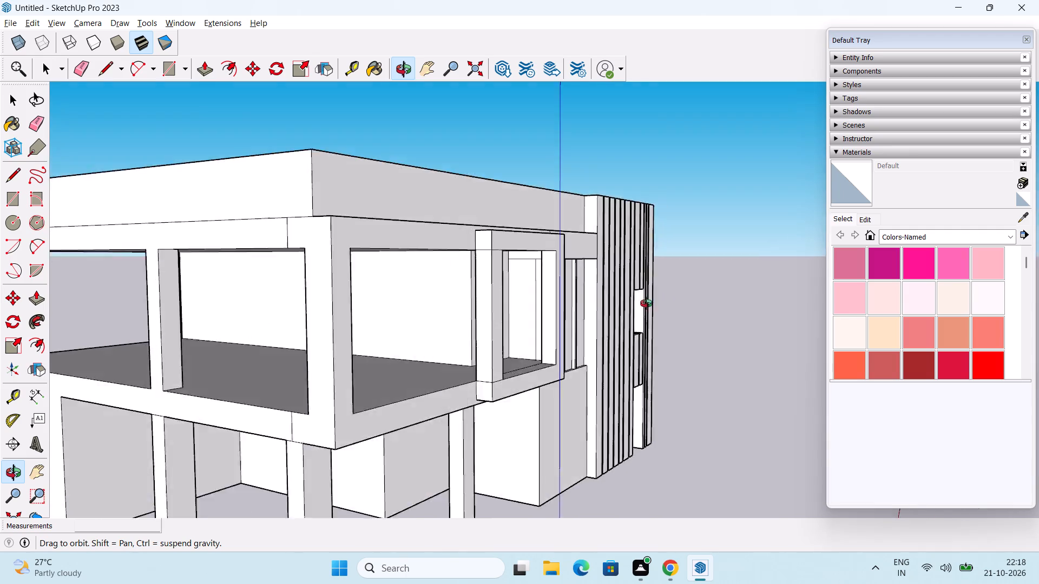
middle_drag(646, 303, 483, 347)
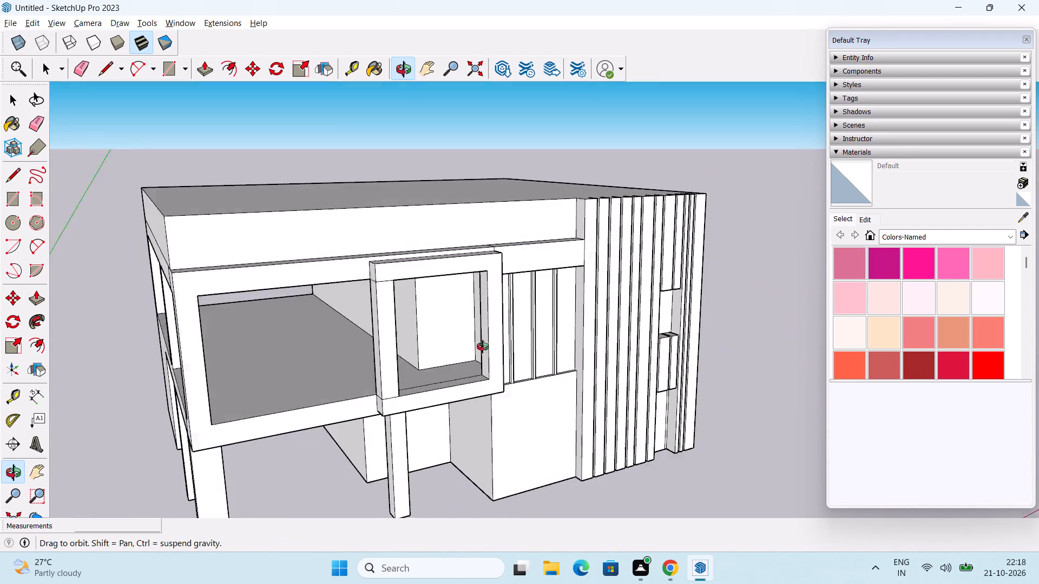
middle_drag(483, 347, 402, 371)
scroll(377, 351, down, 2)
middle_drag(337, 398, 337, 398)
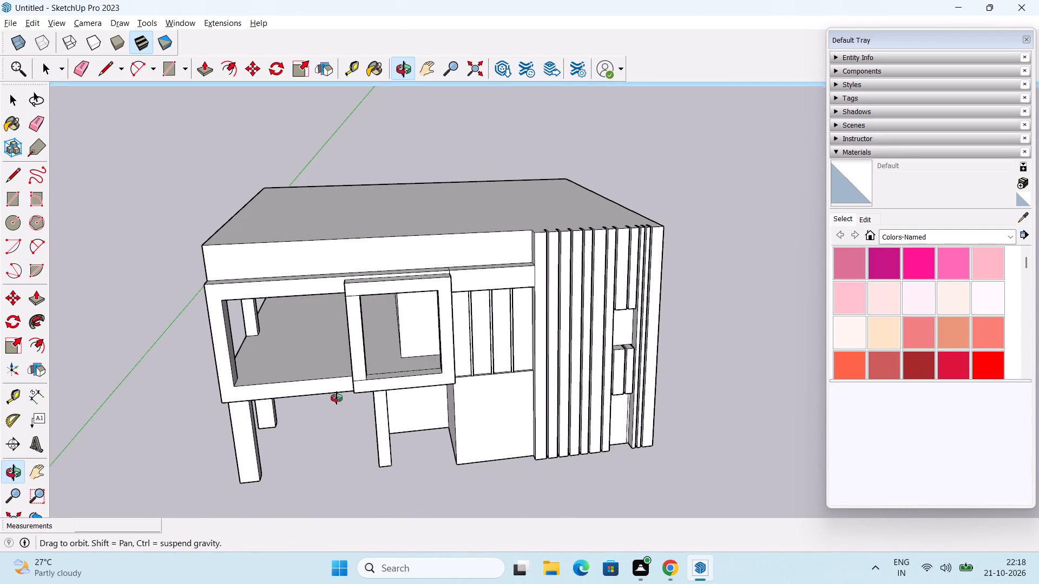
middle_drag(337, 398, 339, 384)
scroll(383, 368, down, 2)
middle_drag(399, 380, 390, 370)
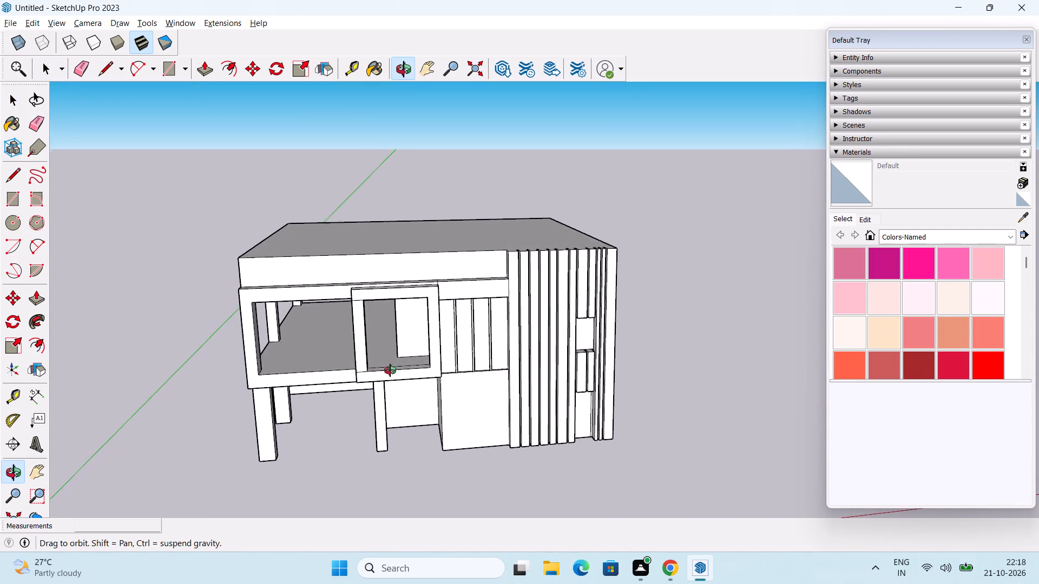
middle_drag(390, 370, 609, 375)
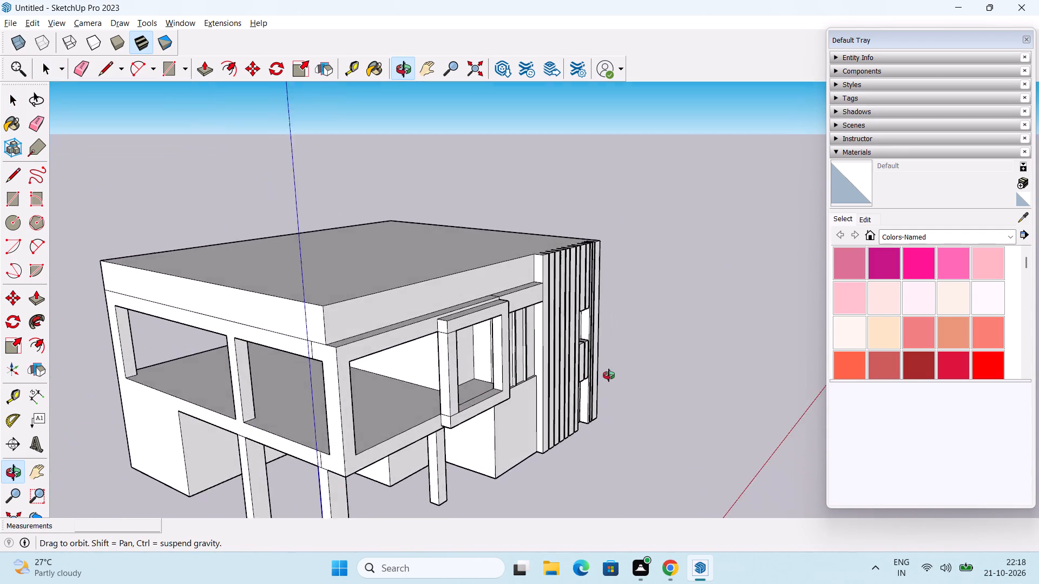
middle_drag(609, 375, 353, 368)
scroll(389, 341, down, 1)
middle_drag(398, 352, 398, 351)
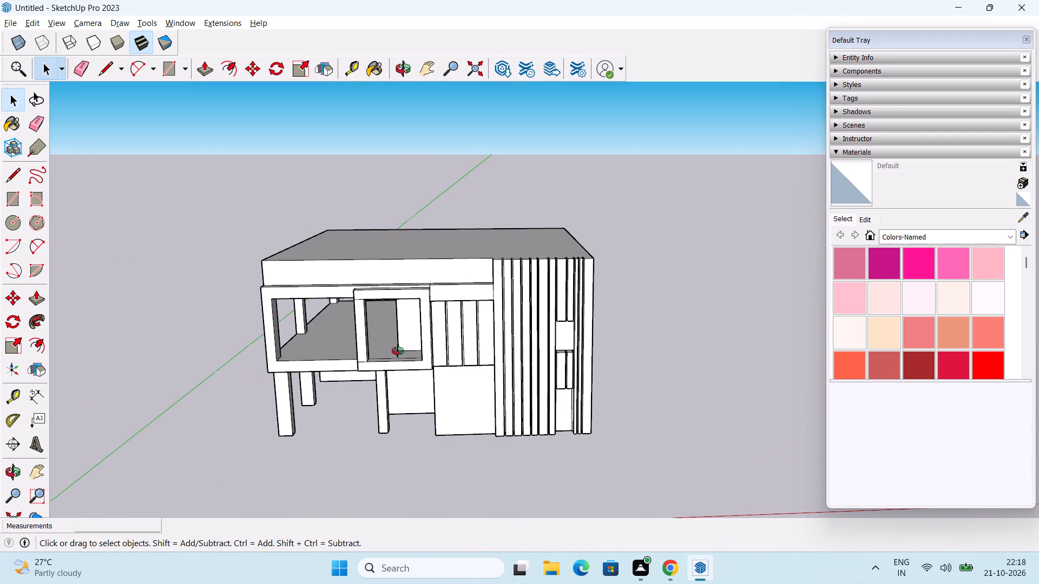
middle_drag(398, 351, 412, 320)
shift+middle_drag(419, 324, 416, 374)
middle_drag(428, 423, 444, 353)
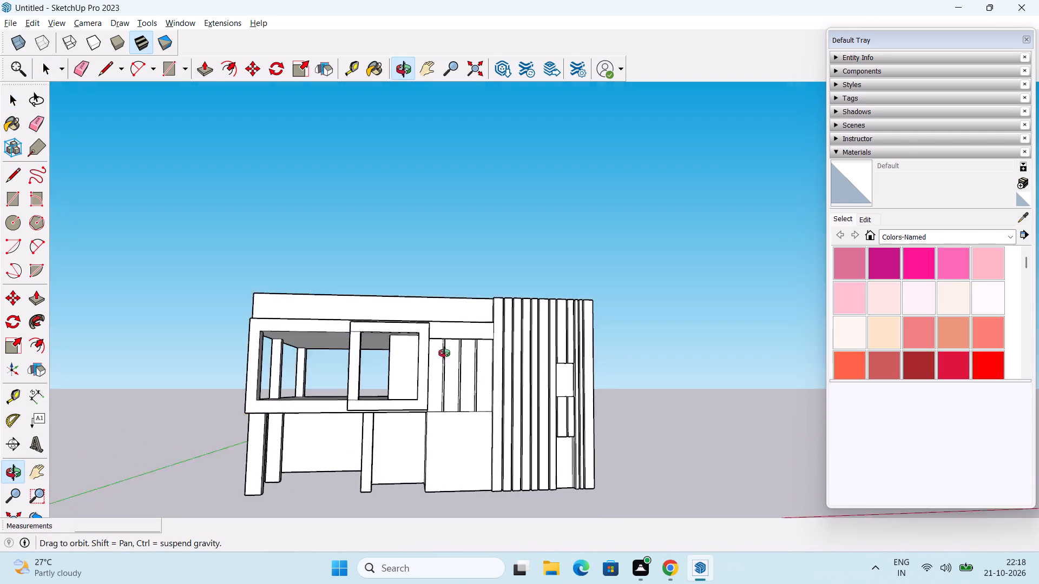
middle_drag(444, 353, 459, 393)
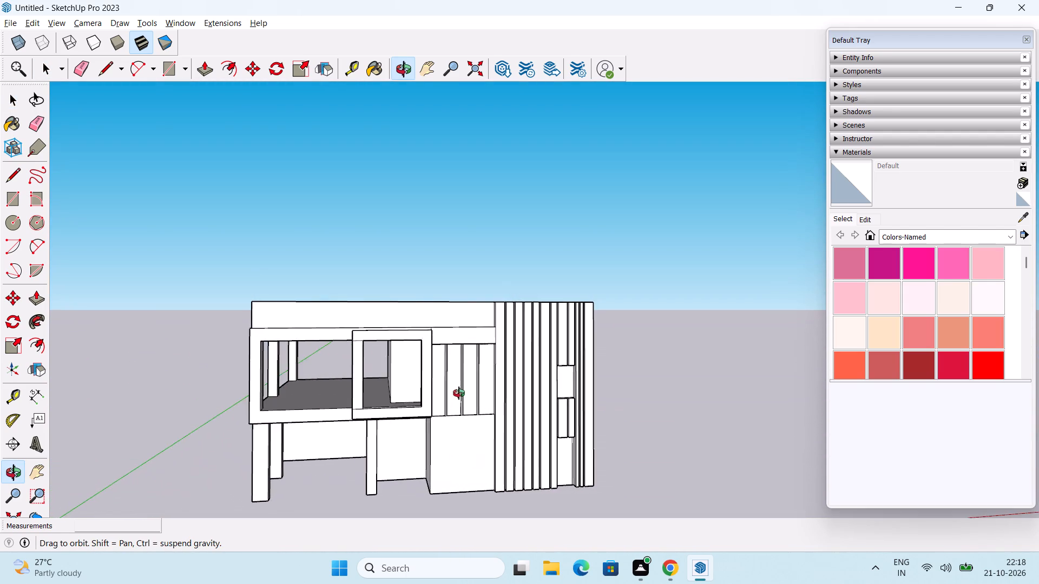
middle_drag(459, 393, 457, 408)
middle_drag(425, 389, 442, 390)
scroll(422, 388, up, 5)
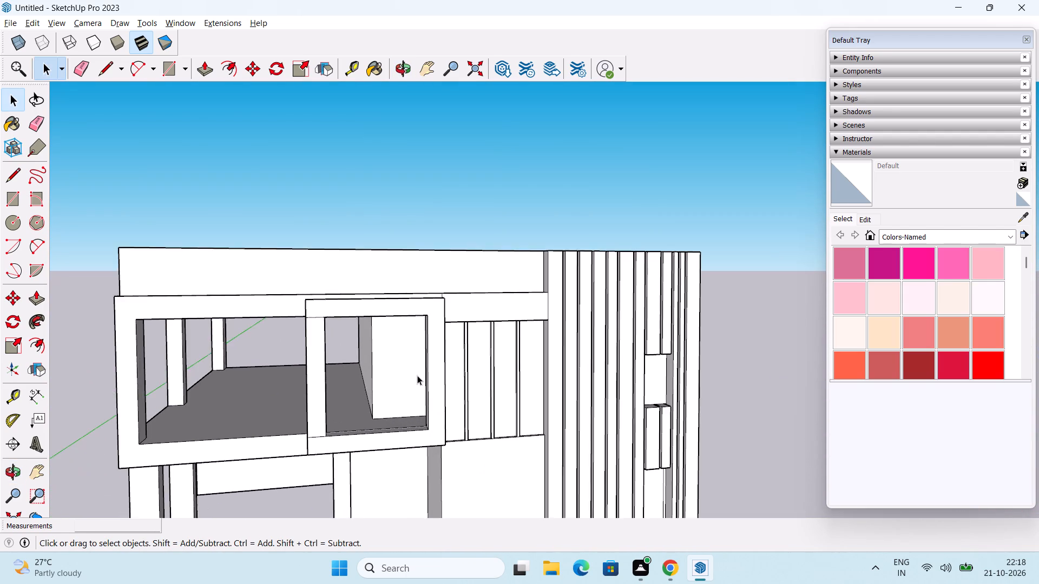
middle_drag(417, 375, 440, 320)
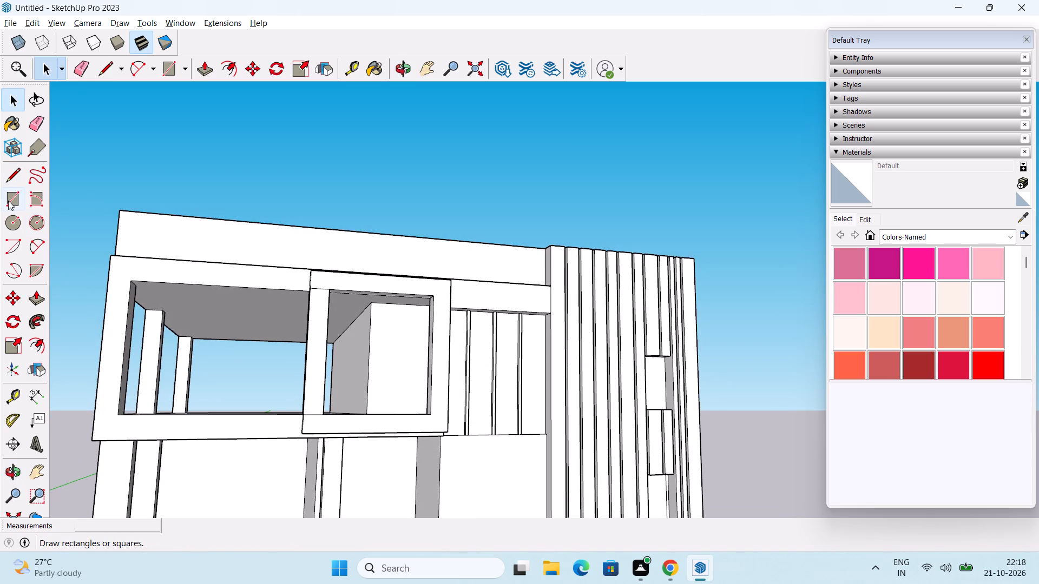
Draw a window rectangle about 3' 2 9/16" by 3' 3/8" on the inner wall seen through the projecting frame.
drag(8, 201, 18, 195)
middle_drag(301, 314, 308, 366)
scroll(386, 360, up, 5)
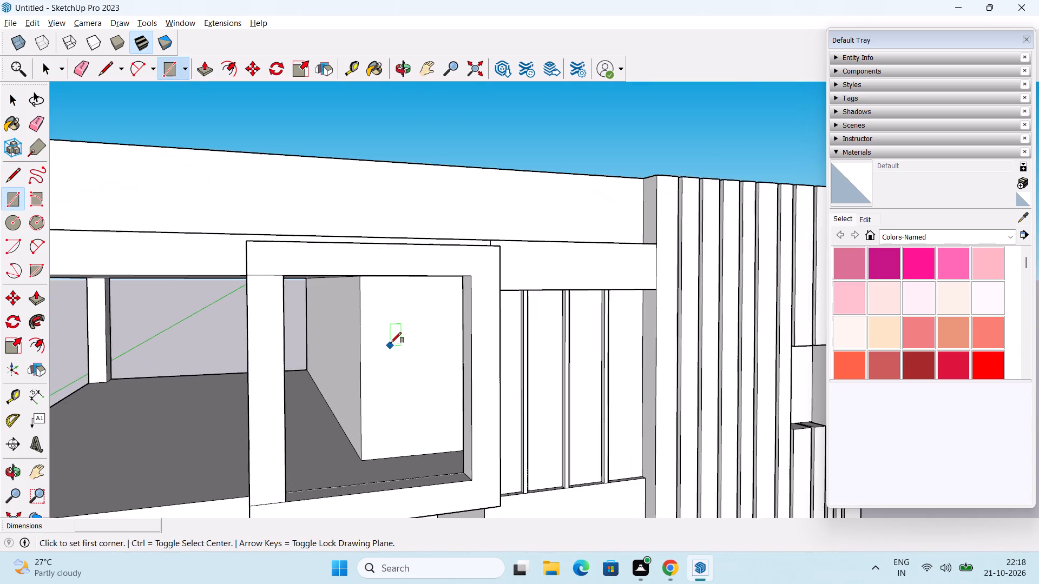
middle_click(391, 342)
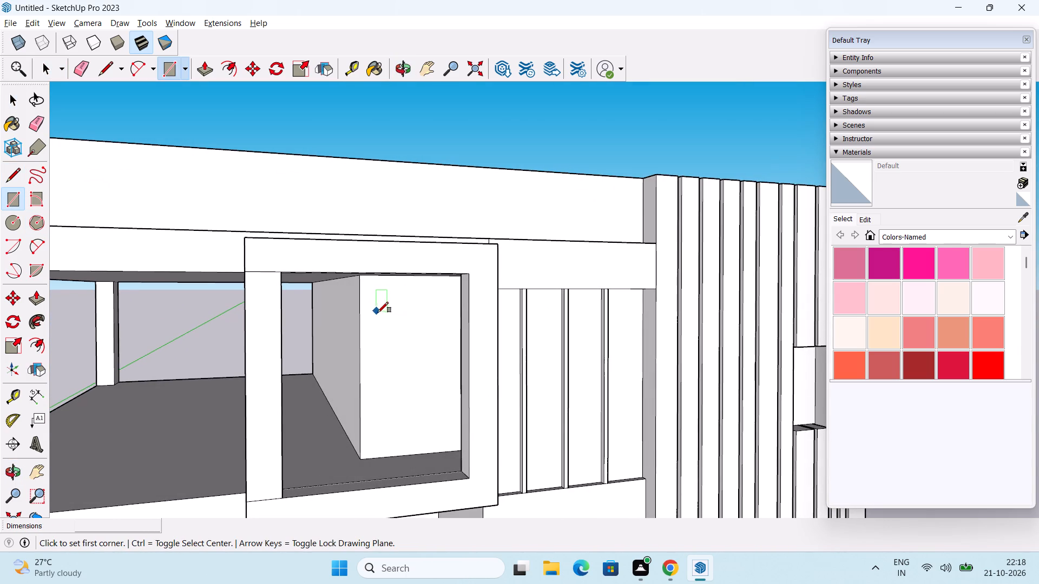
click(384, 321)
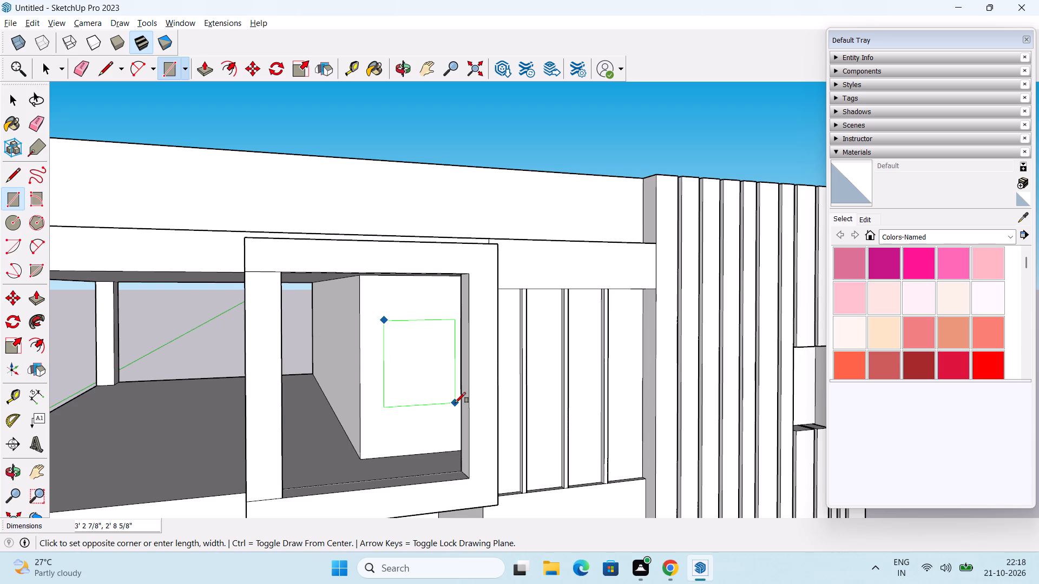
key(Escape)
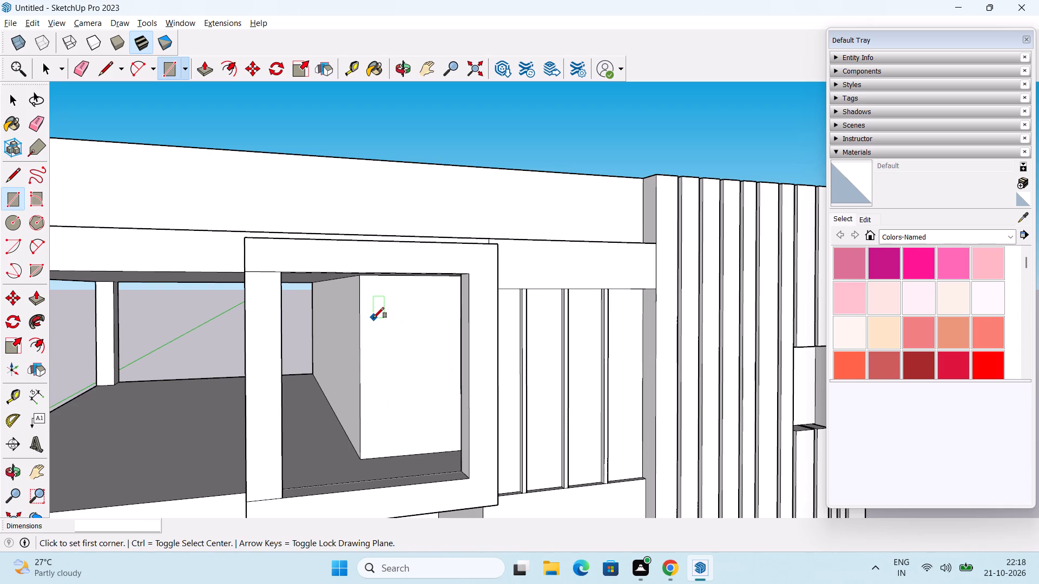
click(373, 316)
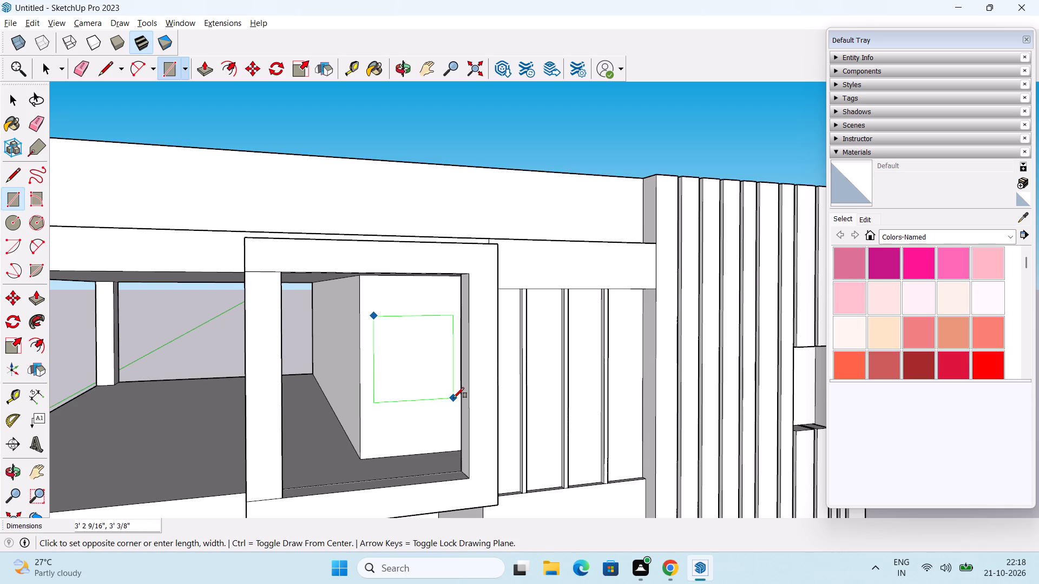
click(453, 398)
middle_drag(451, 400, 403, 394)
key(space)
Push the new window rectangle 6" into the wall.
middle_drag(398, 389, 441, 406)
key(p)
click(434, 366)
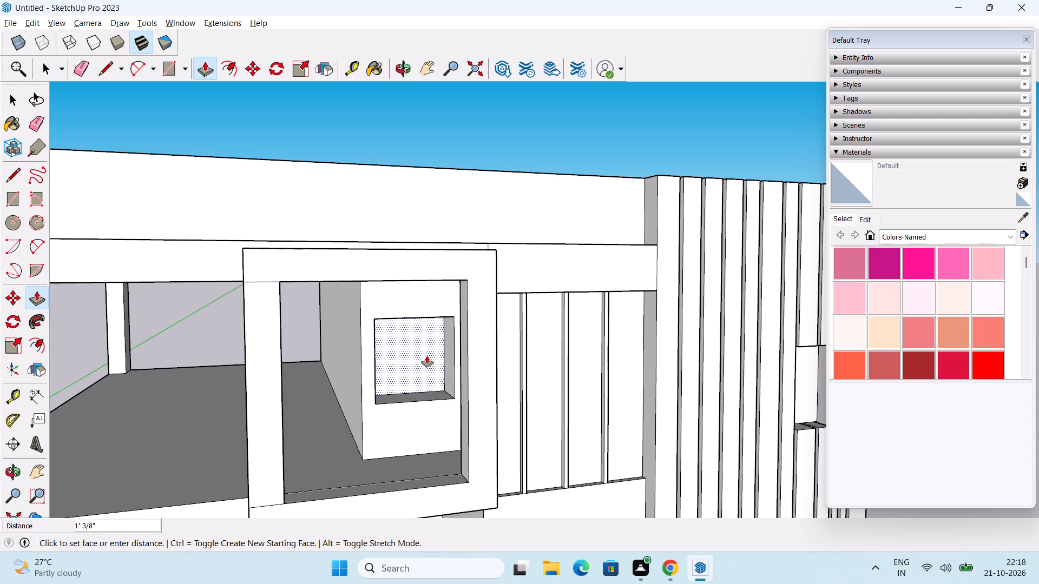
text(6")
key(Return)
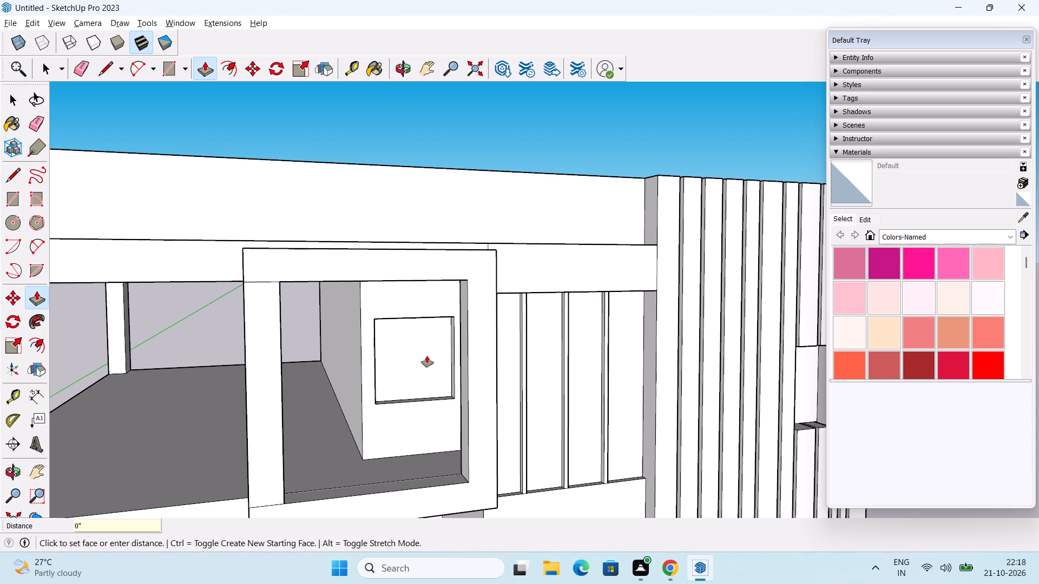
Draw a door rectangle about 3' 11" by 7' on the recessed ground-floor wall below the projecting frame, starting at its base edge.
key(space)
scroll(427, 356, down, 3)
middle_drag(410, 407, 416, 361)
middle_drag(415, 380, 389, 408)
middle_drag(392, 403, 397, 359)
scroll(418, 377, down, 1)
middle_drag(418, 378, 419, 337)
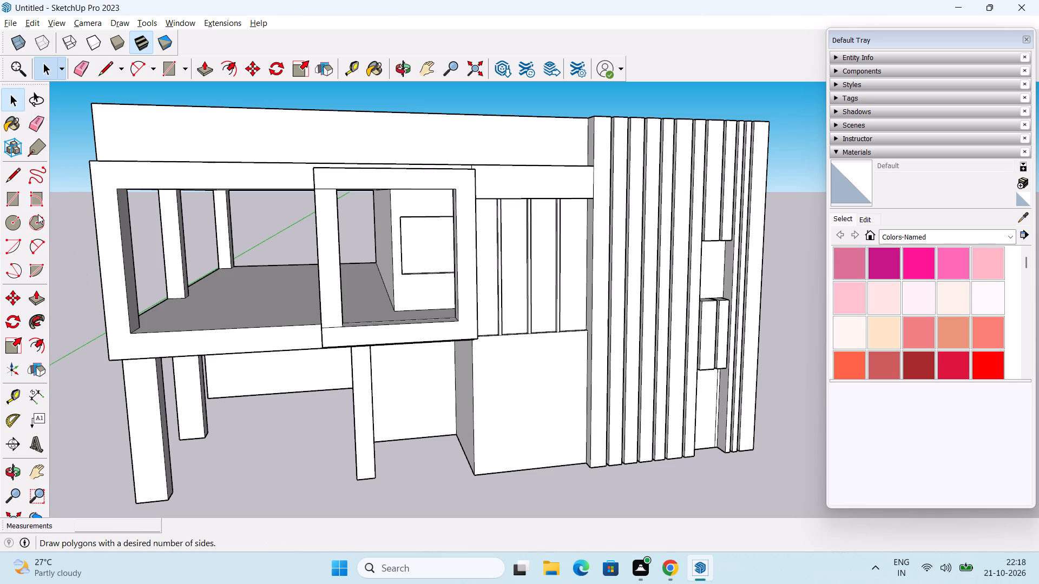
click(15, 202)
middle_drag(231, 403, 250, 333)
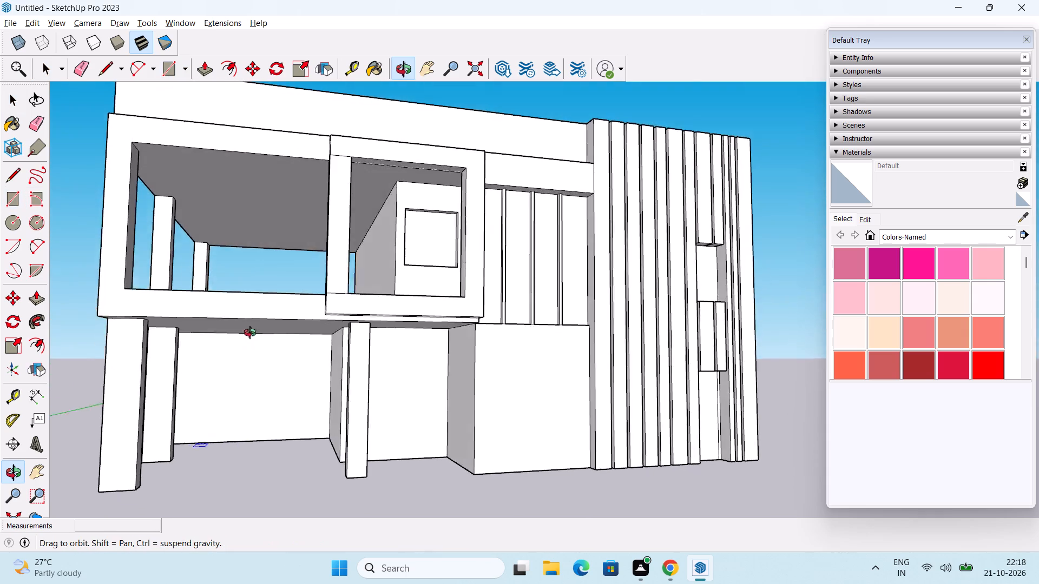
middle_drag(250, 333, 136, 331)
scroll(385, 441, up, 2)
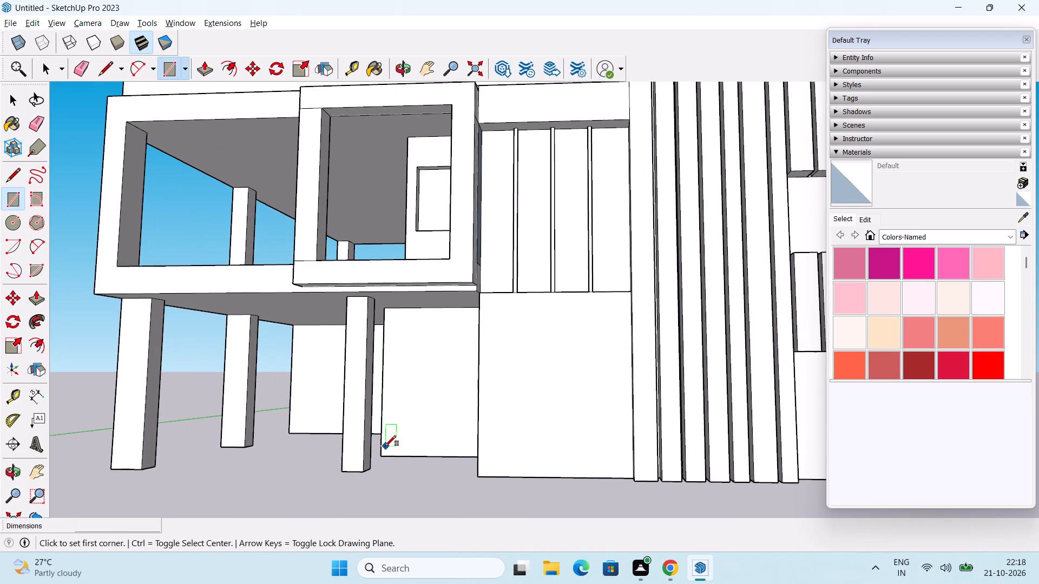
middle_drag(385, 446, 418, 444)
scroll(405, 460, up, 2)
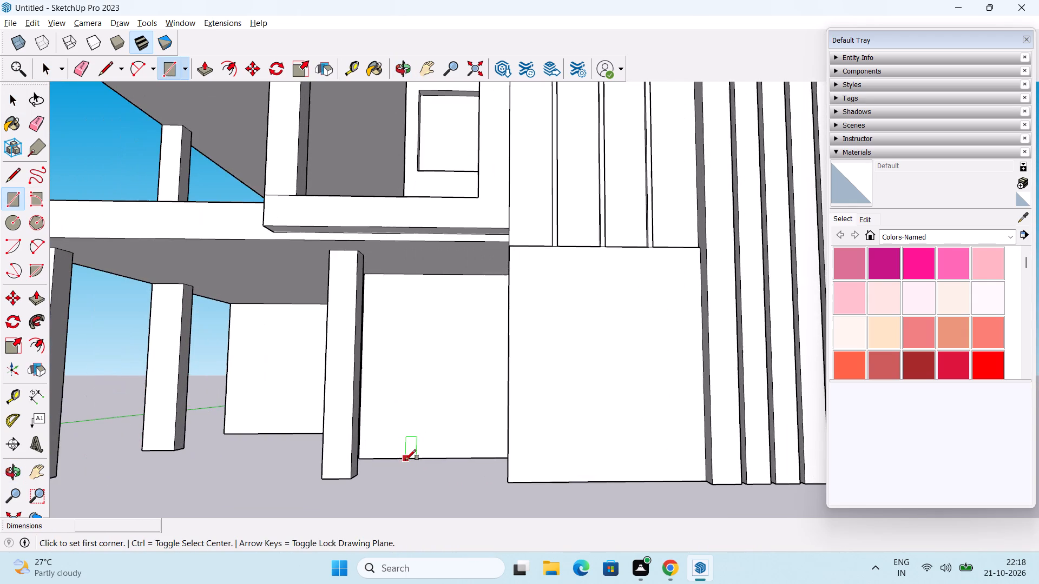
drag(387, 456, 389, 450)
middle_drag(435, 340, 446, 377)
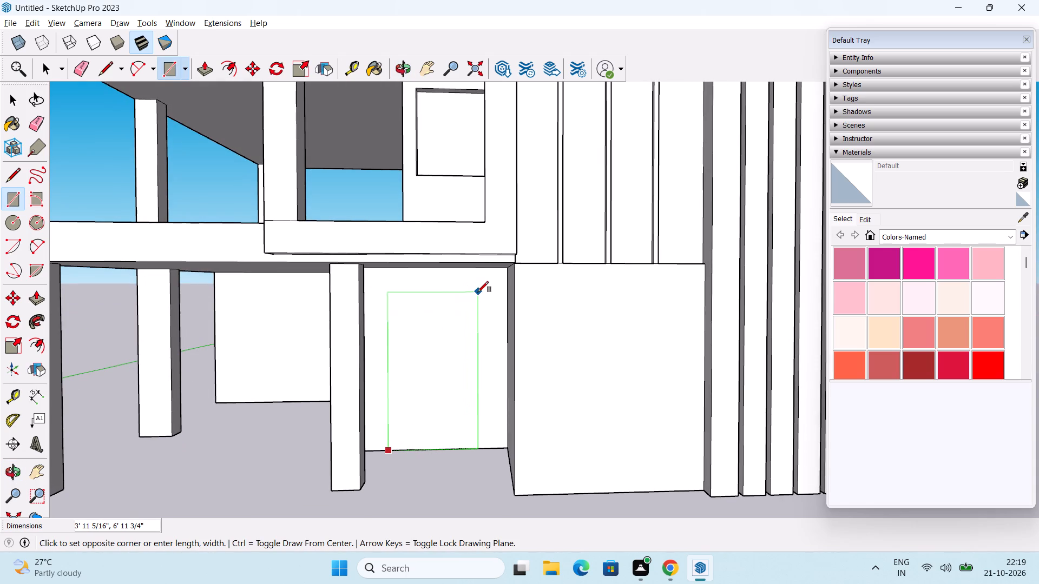
click(478, 292)
key(space)
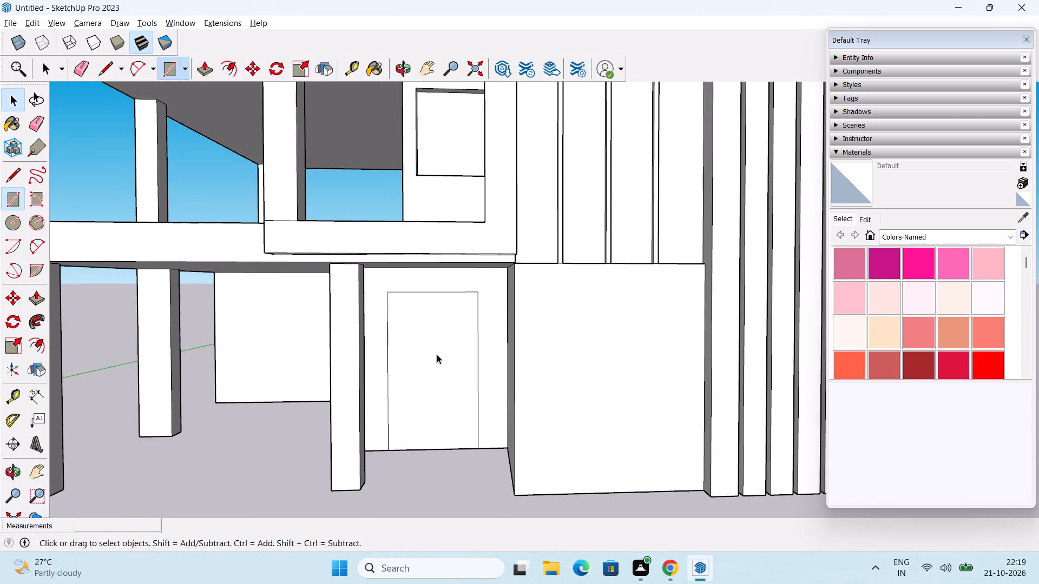
Push the new door rectangle 6" into the wall.
key(p)
click(405, 395)
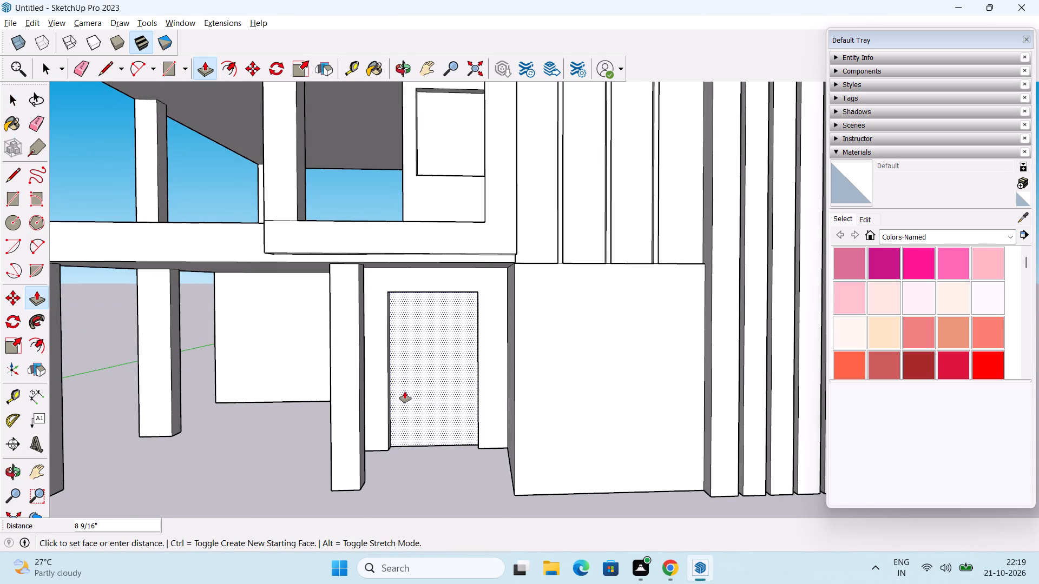
text(6")
key(Return)
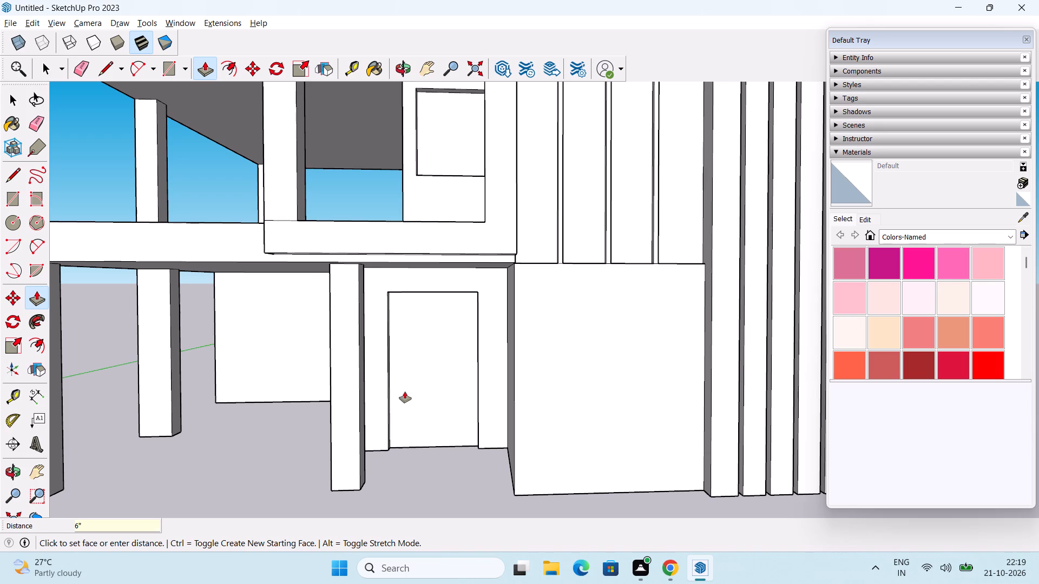
scroll(405, 391, down, 1)
key(space)
Examine the recessed door, the porch columns and the balcony above from several angles.
middle_drag(405, 391, 586, 364)
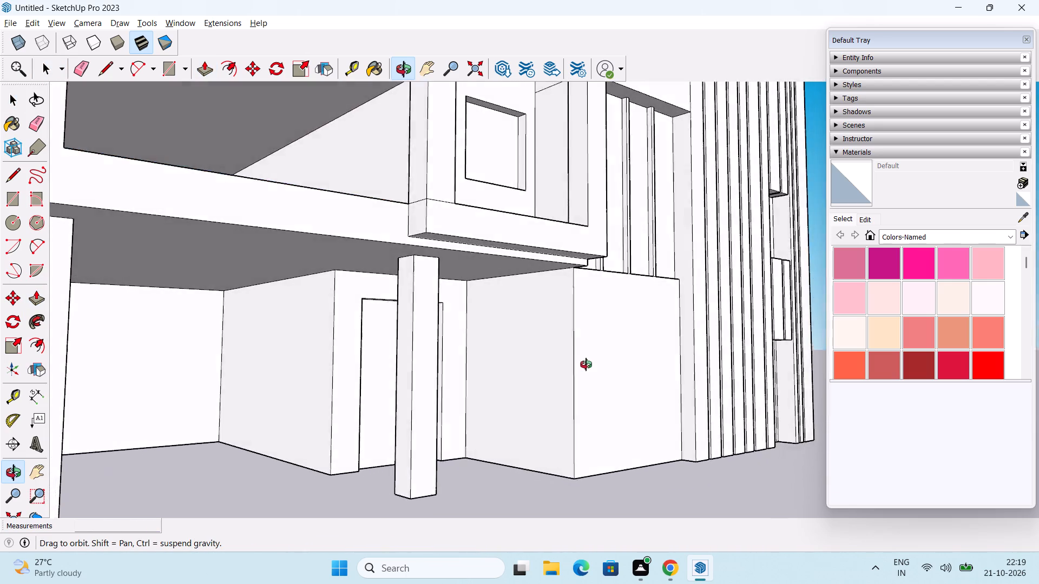
middle_drag(586, 364, 333, 422)
scroll(336, 417, down, 1)
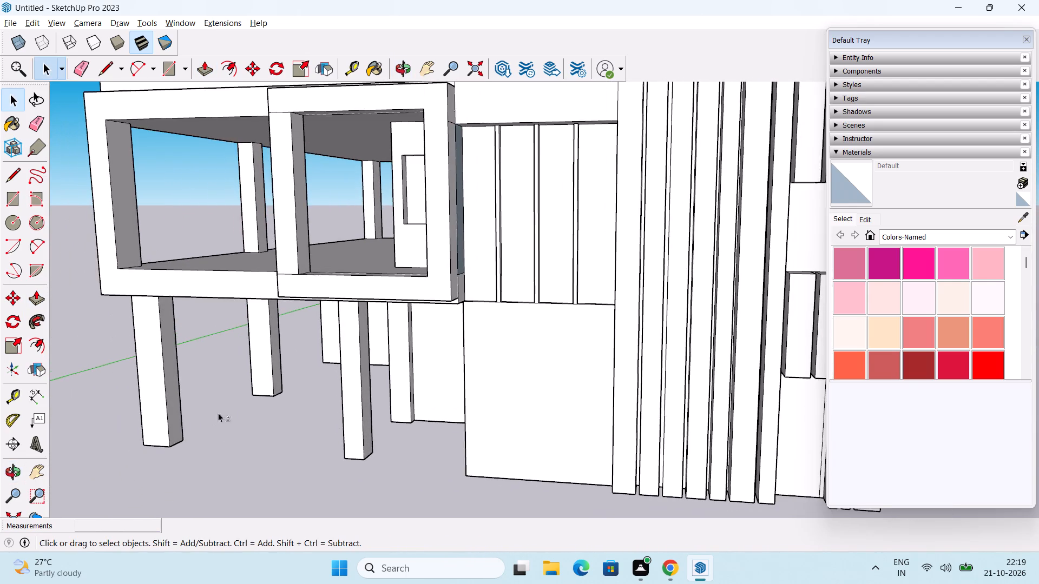
shift+middle_drag(284, 408, 408, 432)
middle_drag(420, 453, 458, 344)
scroll(463, 341, down, 1)
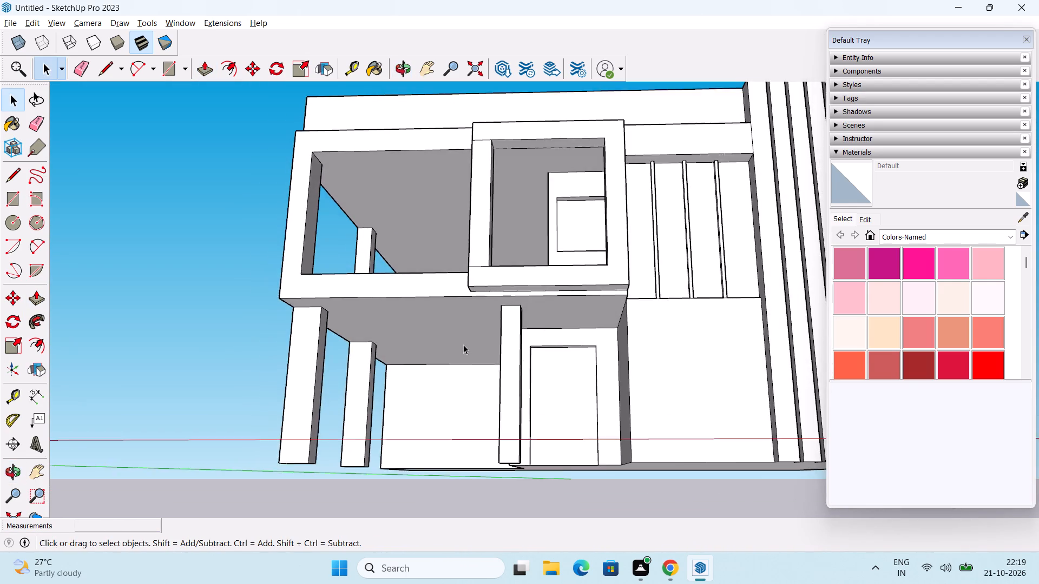
scroll(463, 344, down, 1)
middle_drag(482, 404, 489, 375)
middle_drag(501, 377, 505, 387)
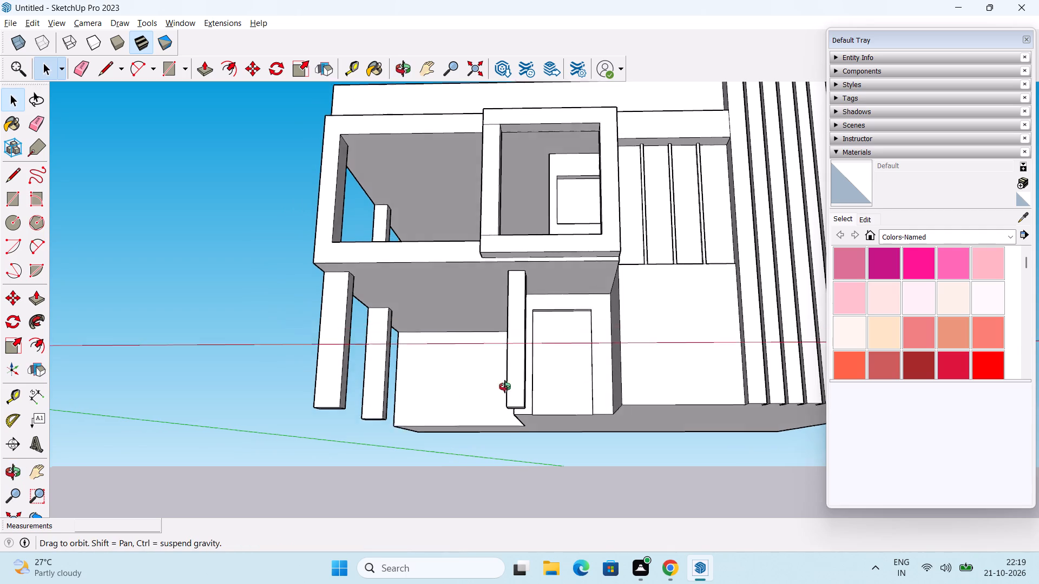
middle_drag(505, 387, 535, 455)
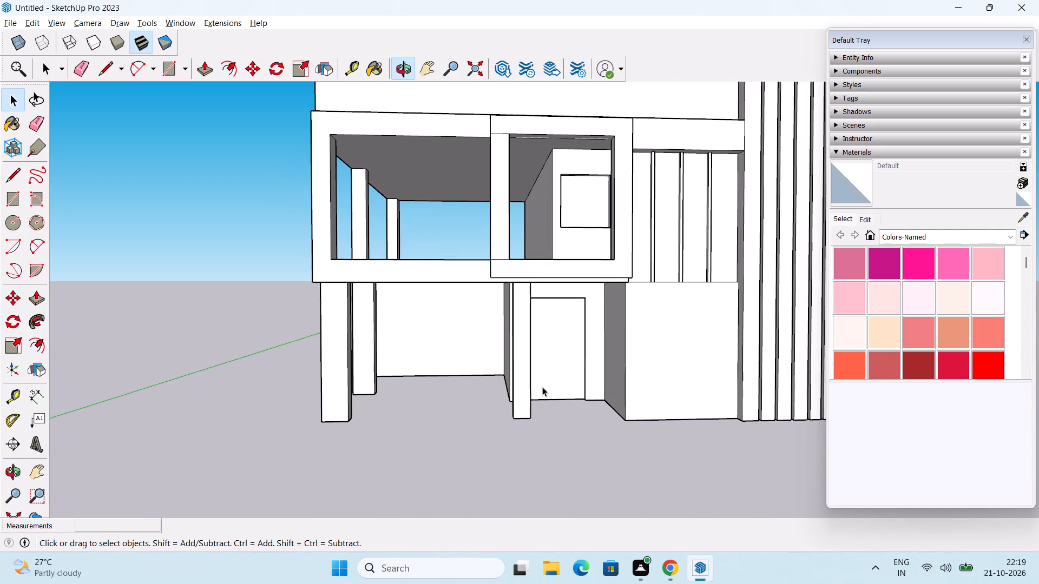
scroll(542, 385, down, 1)
shift+middle_drag(541, 369, 537, 402)
middle_drag(541, 395, 558, 389)
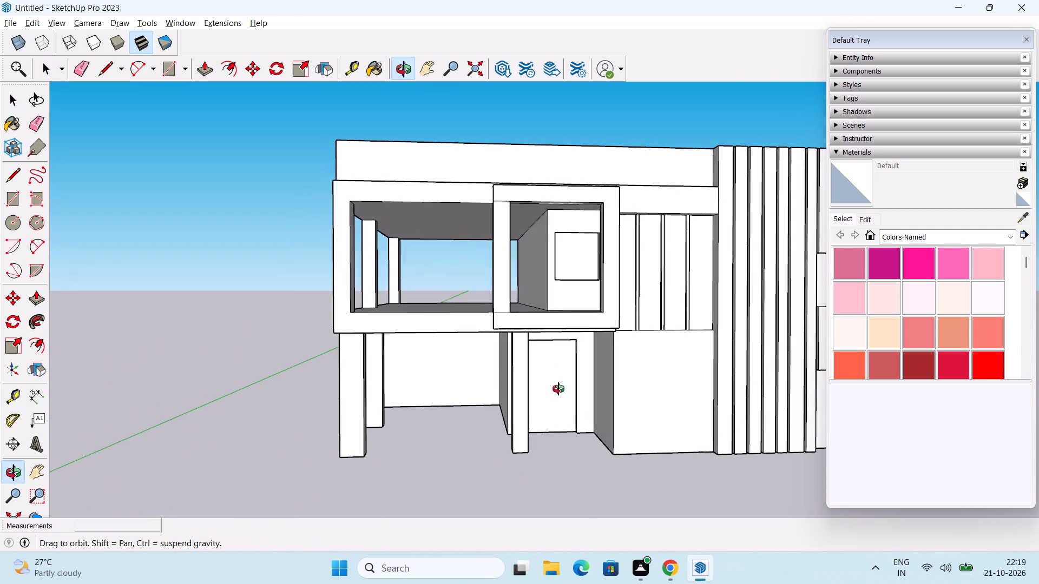
middle_drag(558, 389, 553, 397)
middle_drag(532, 418, 522, 415)
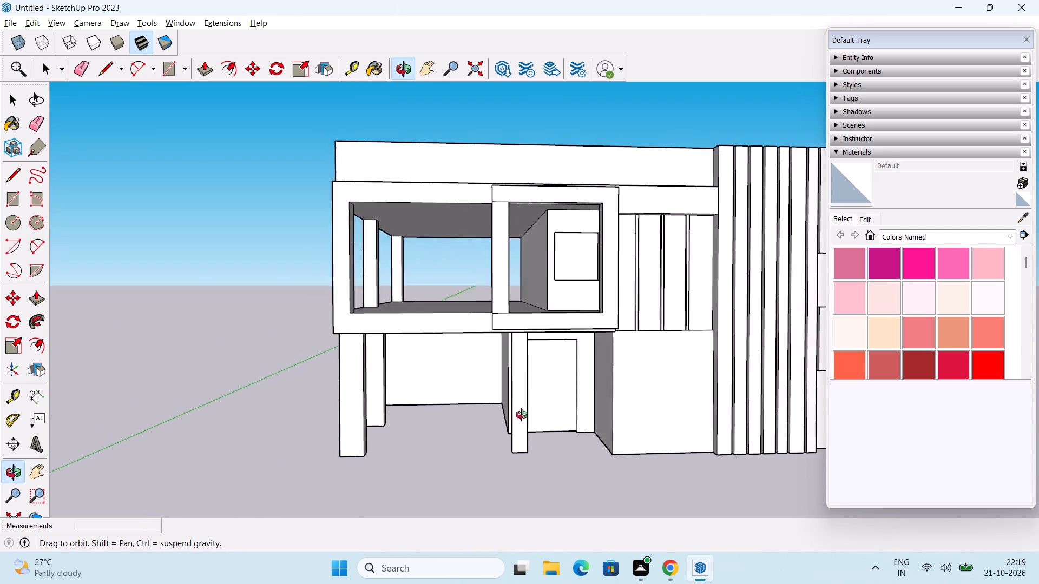
middle_drag(522, 415, 502, 400)
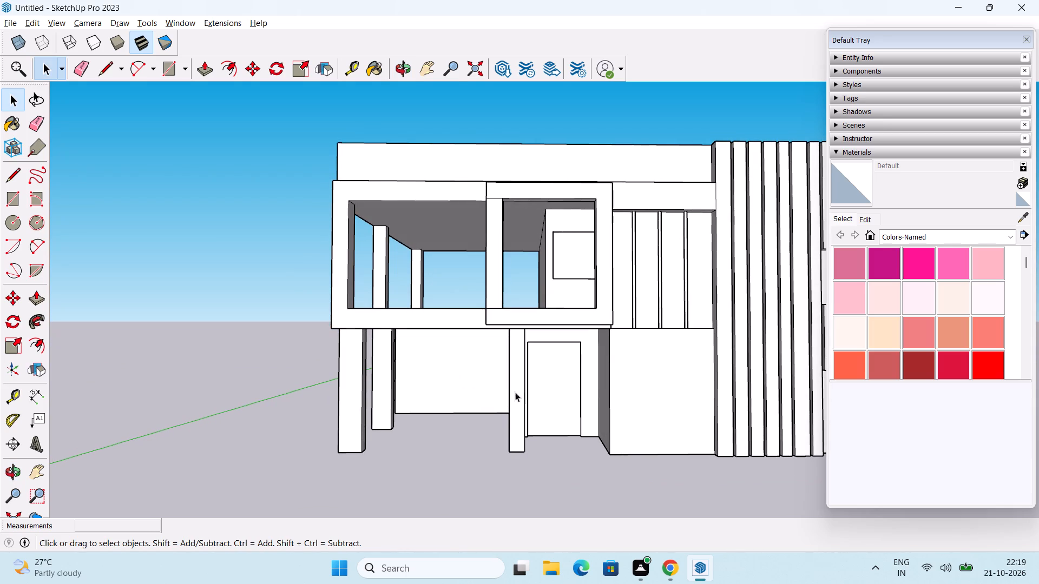
middle_drag(272, 345, 305, 337)
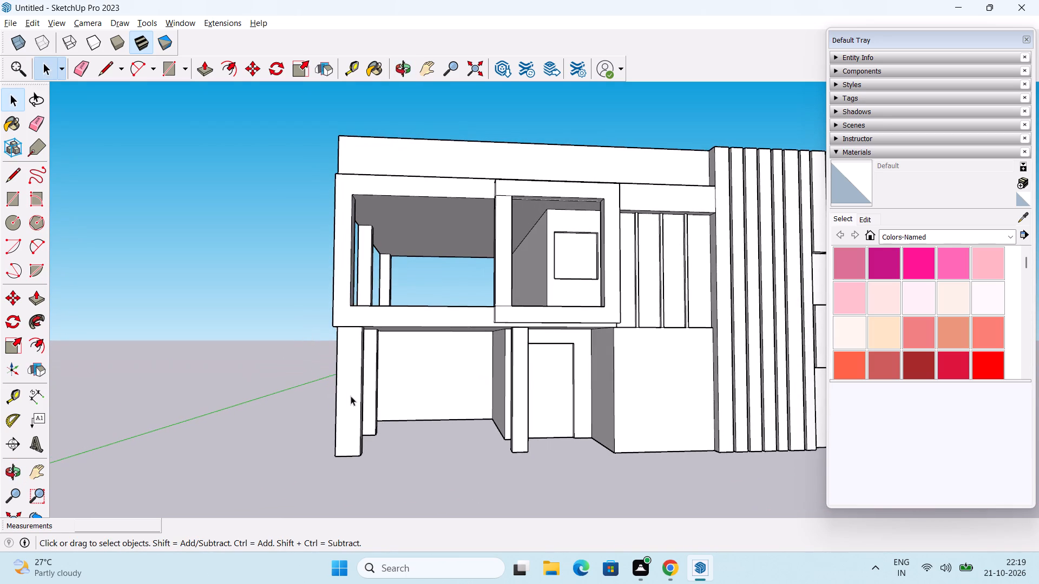
scroll(351, 396, up, 2)
middle_drag(356, 396, 284, 359)
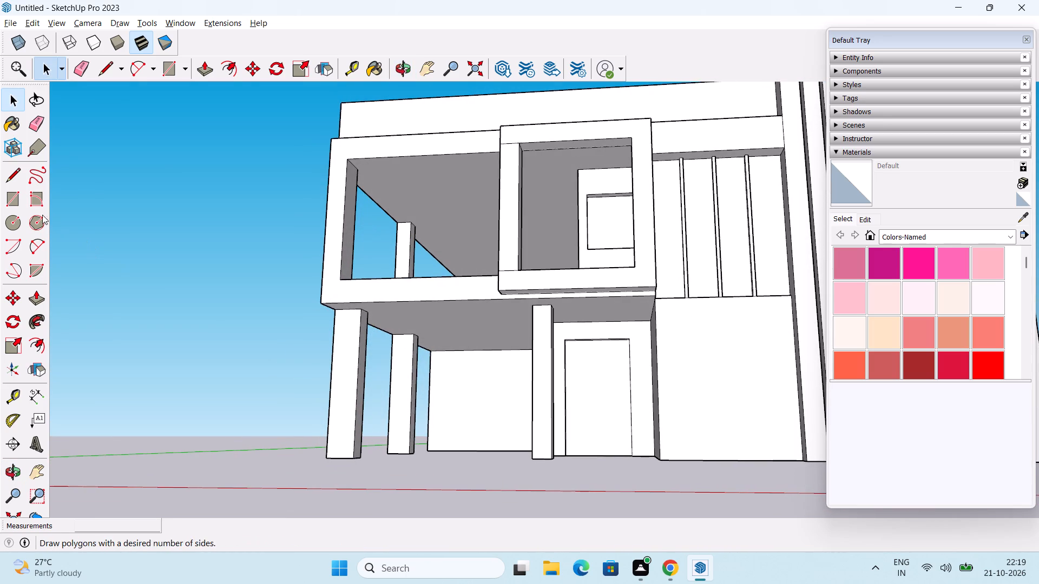
Draw an upright window rectangle about 2' 10" high on the porch's rear wall, near the upper corner beside the outer columns.
click(3, 200)
middle_drag(88, 216, 182, 257)
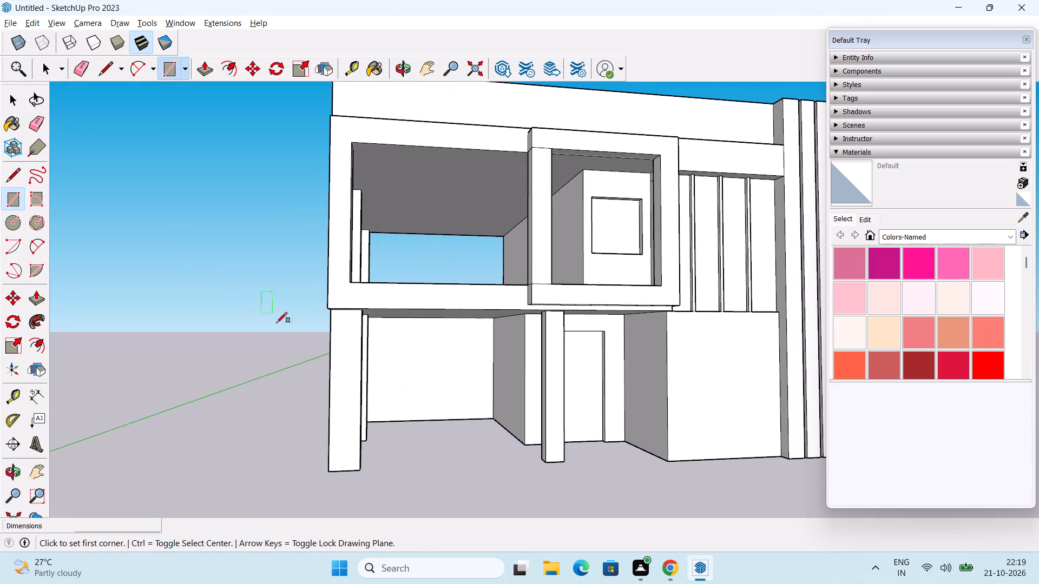
scroll(288, 346, up, 3)
middle_drag(288, 346, 256, 355)
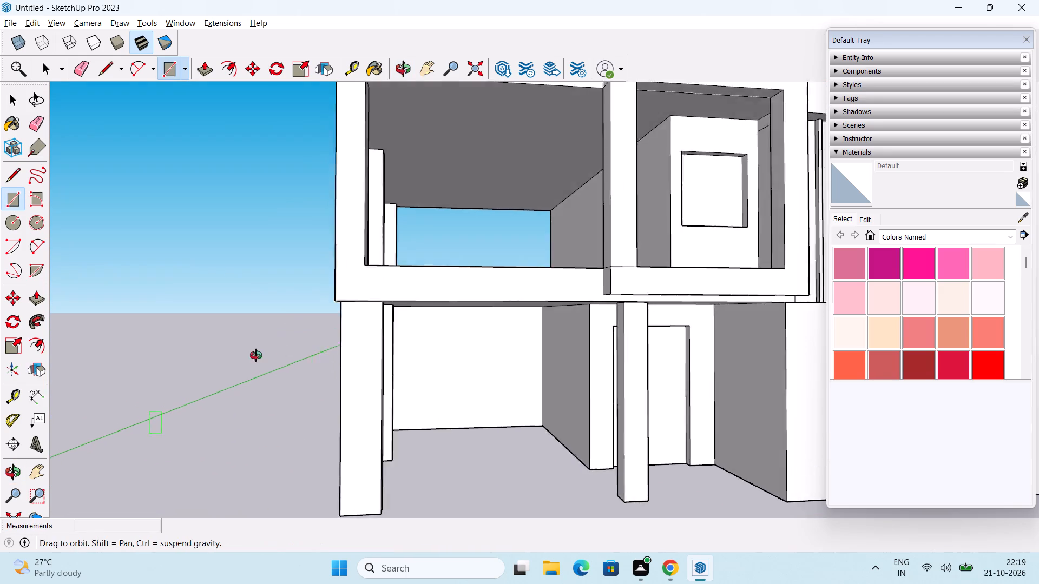
middle_drag(256, 355, 243, 355)
scroll(391, 371, up, 3)
shift+middle_drag(441, 376, 397, 392)
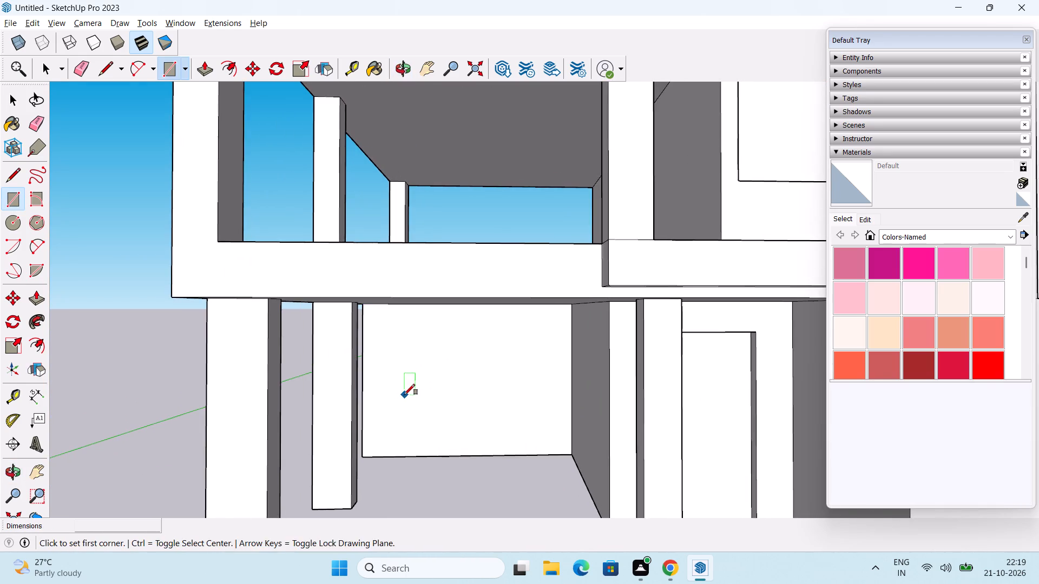
middle_drag(404, 394, 394, 396)
scroll(397, 366, up, 2)
middle_drag(399, 364, 411, 353)
click(379, 323)
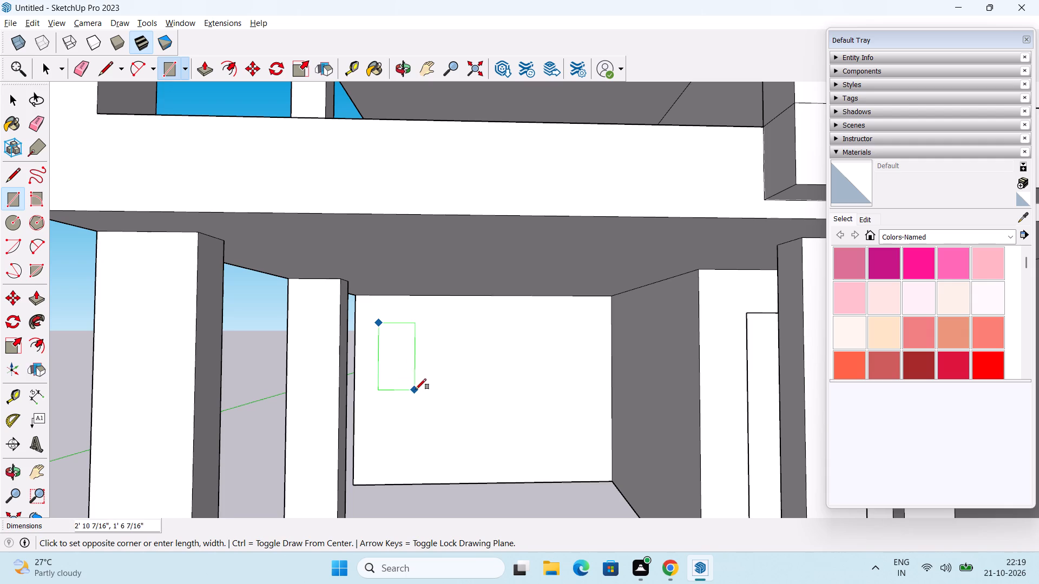
click(419, 389)
Draw a door rectangle about 2' 10" by 6' 11" up from the base of the same porch rear wall, beside the inner side wall.
middle_drag(503, 455, 494, 460)
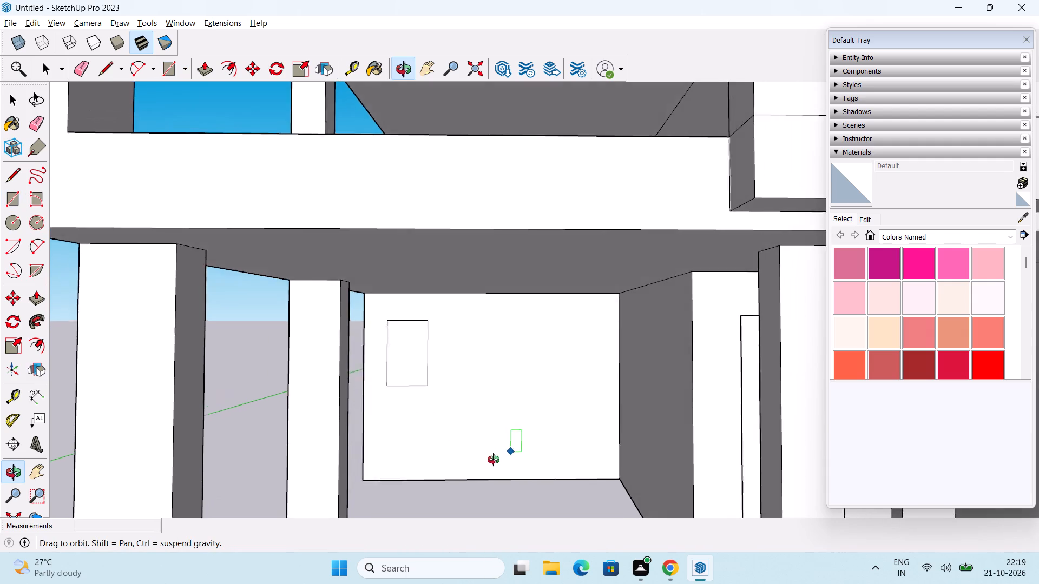
middle_drag(494, 460, 497, 470)
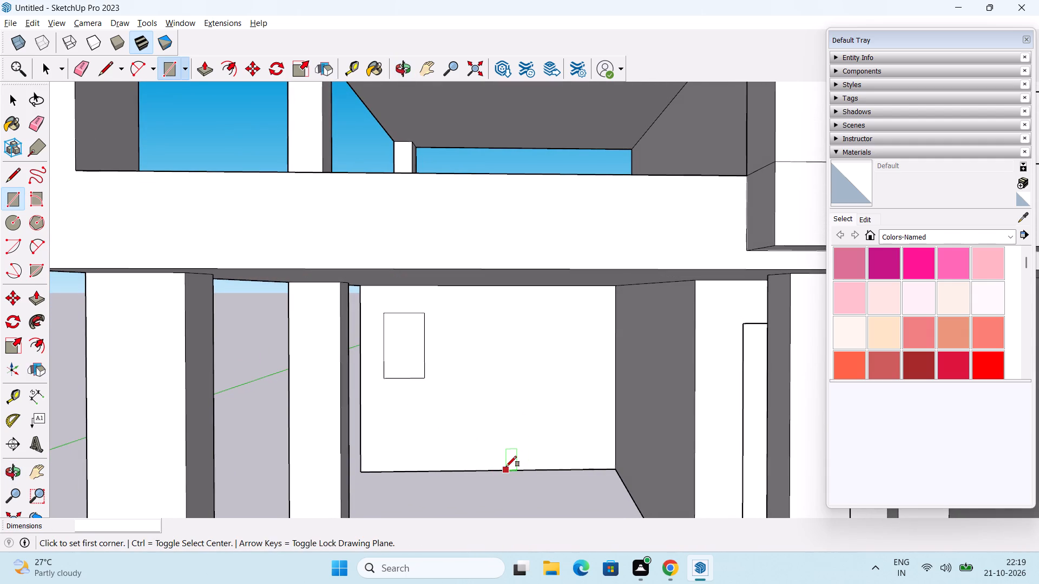
click(522, 467)
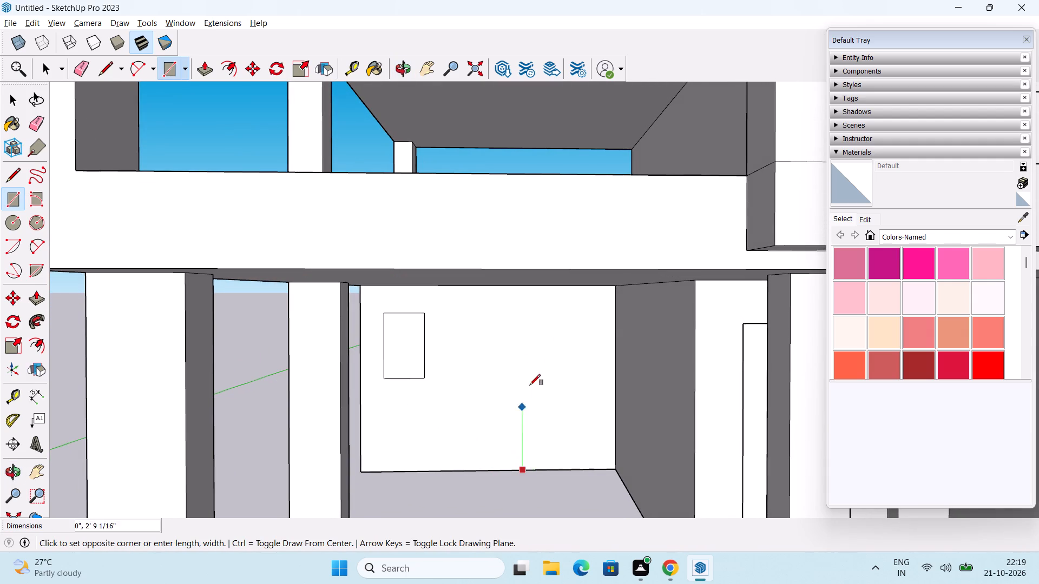
click(588, 311)
key(space)
Repeat the 6" inward push on both the window and door rectangles of the porch's rear wall.
middle_drag(532, 377, 496, 403)
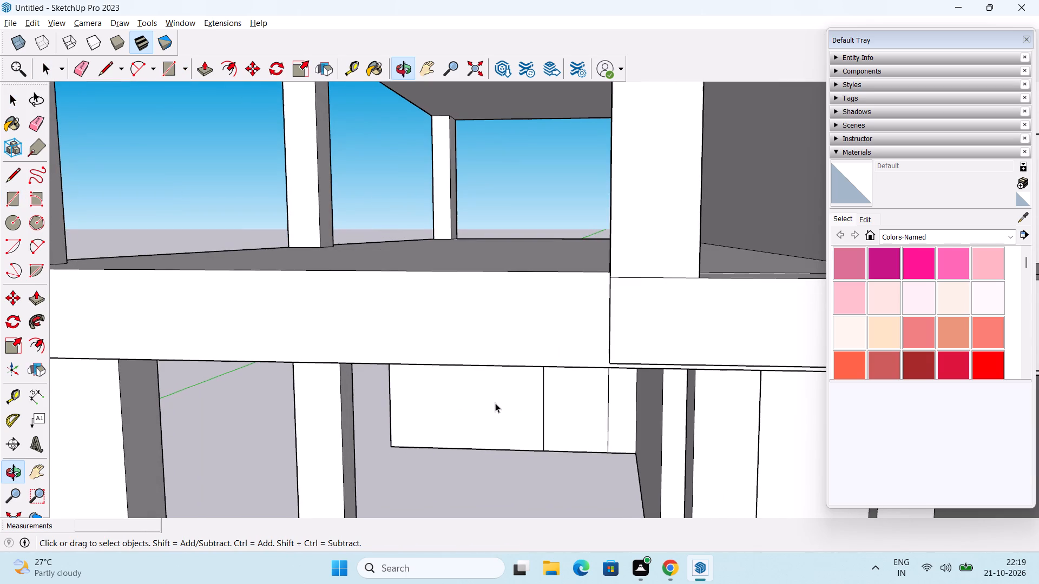
key(p)
middle_drag(439, 391, 478, 299)
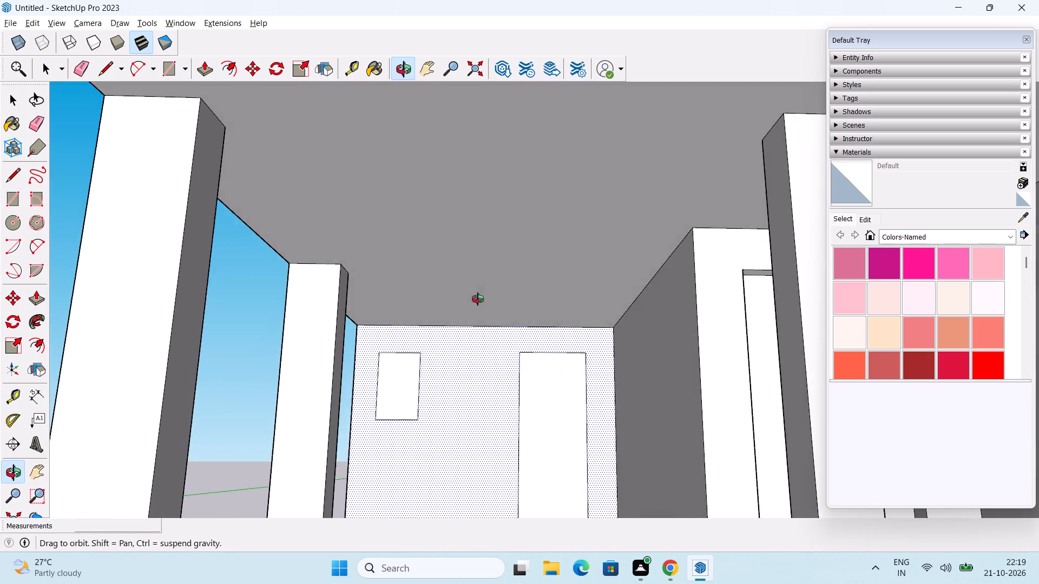
middle_drag(478, 299, 459, 330)
double_click(413, 361)
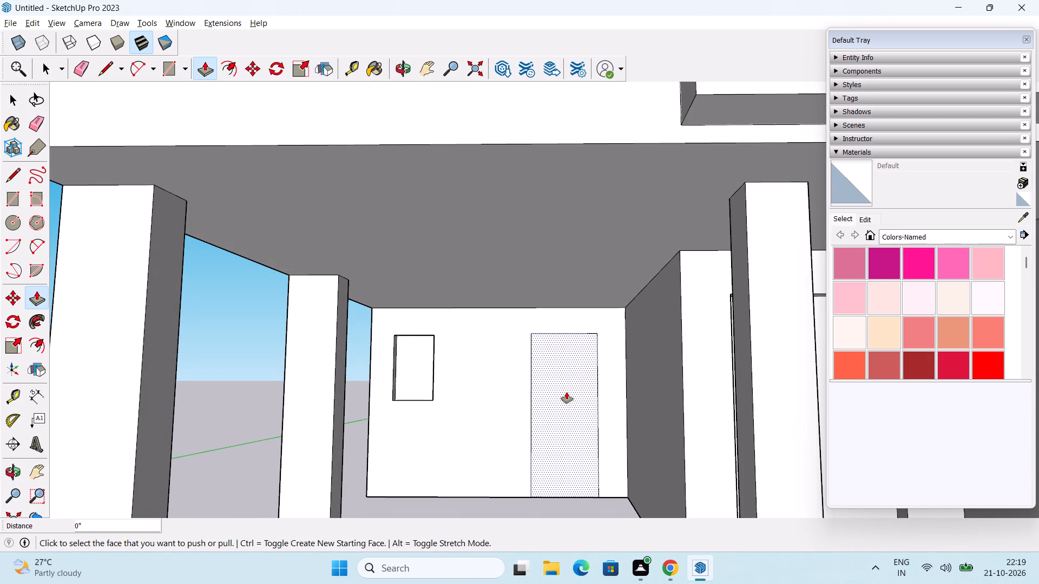
double_click(567, 392)
key(space)
Examine the new porch openings and the whole front facade from several angles and distances.
scroll(537, 416, down, 3)
middle_drag(532, 423, 546, 390)
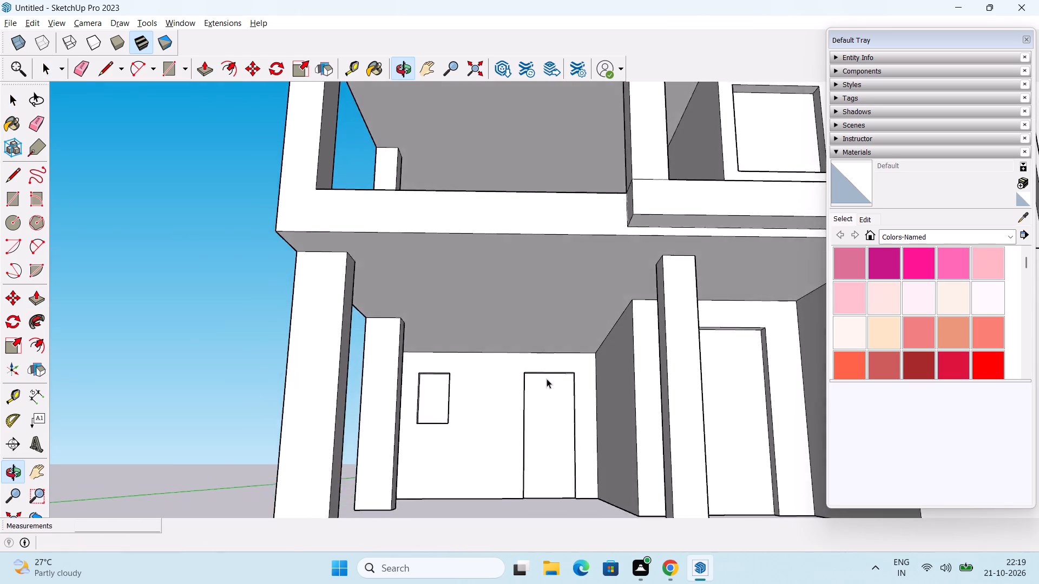
scroll(547, 379, down, 3)
middle_drag(548, 375, 519, 452)
scroll(518, 410, down, 1)
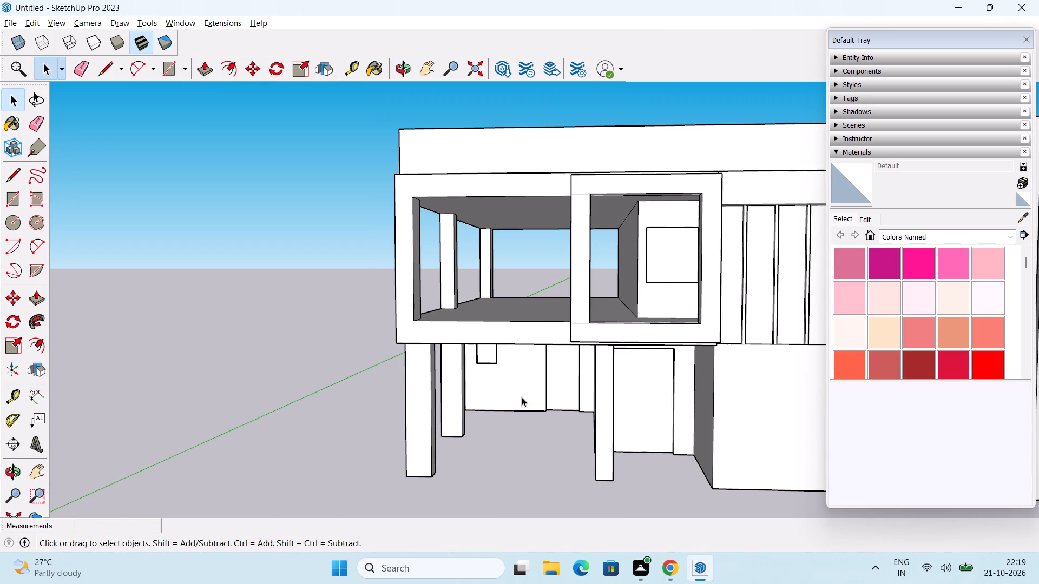
scroll(521, 394, down, 2)
middle_drag(516, 403, 534, 359)
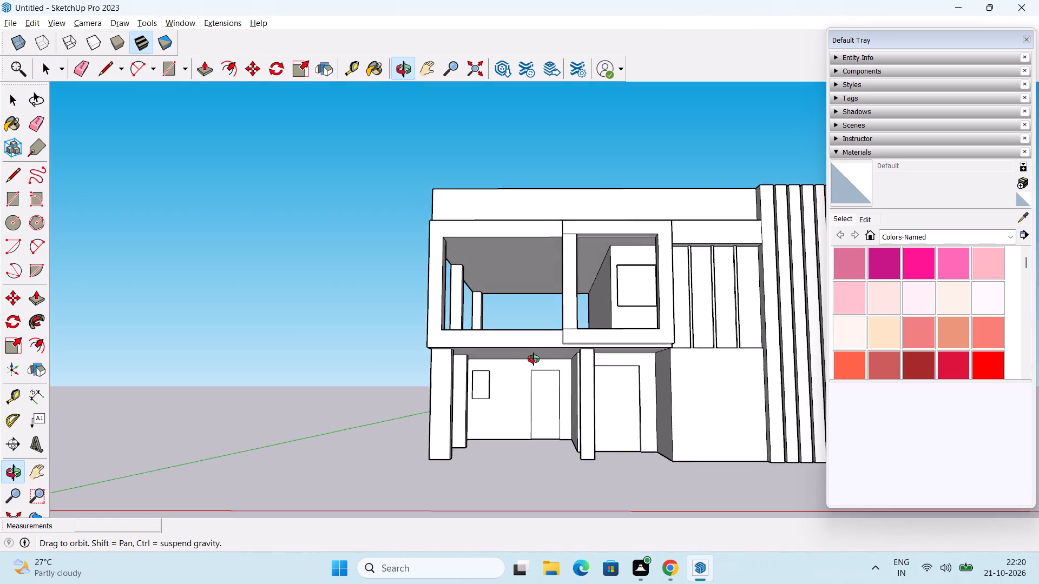
middle_drag(534, 359, 526, 391)
scroll(523, 383, down, 1)
shift+middle_drag(523, 382, 502, 398)
scroll(503, 394, down, 1)
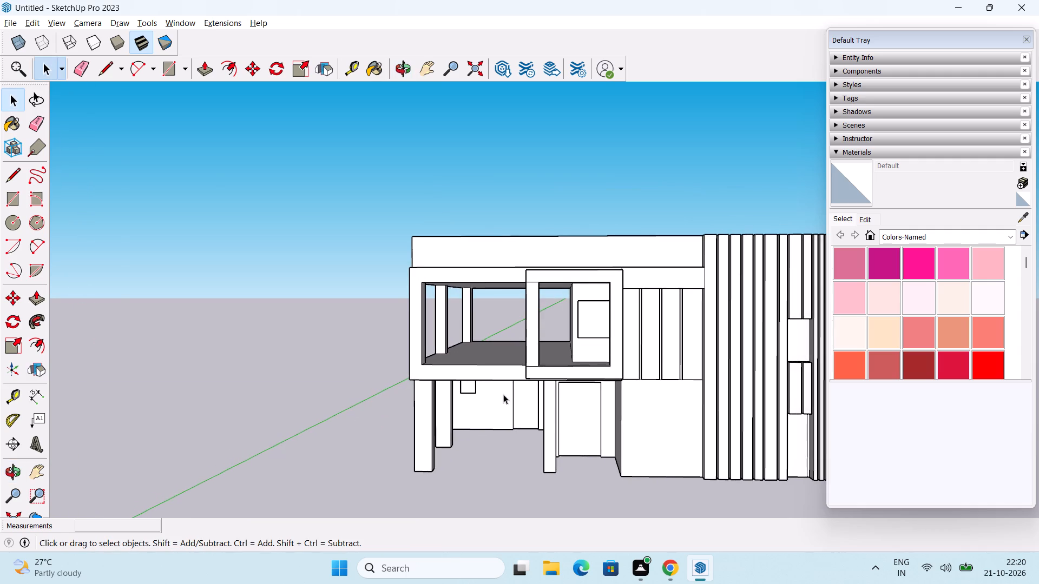
middle_drag(503, 394, 553, 419)
middle_drag(556, 415, 582, 274)
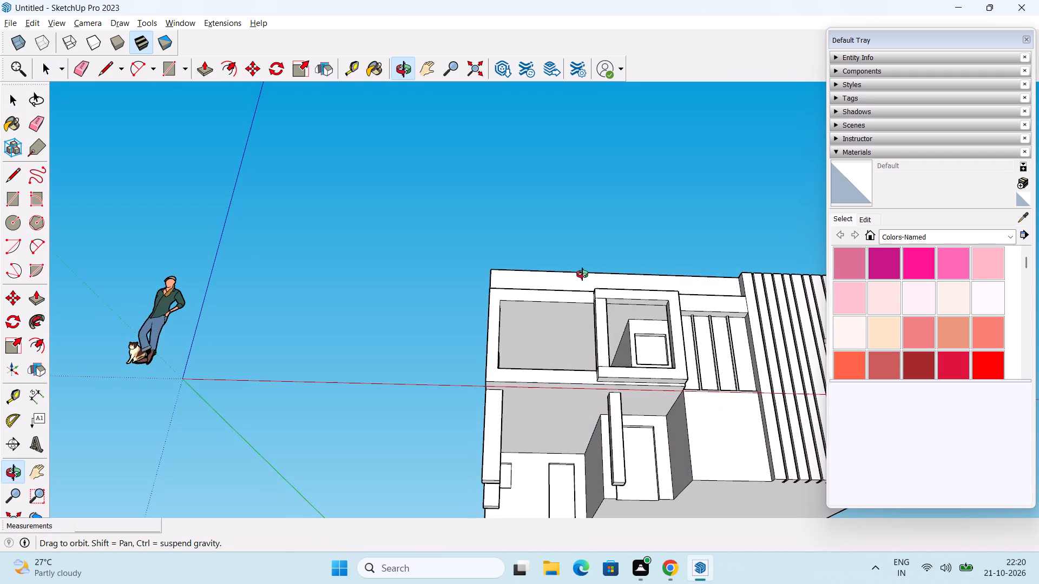
middle_drag(582, 274, 574, 347)
scroll(573, 347, down, 1)
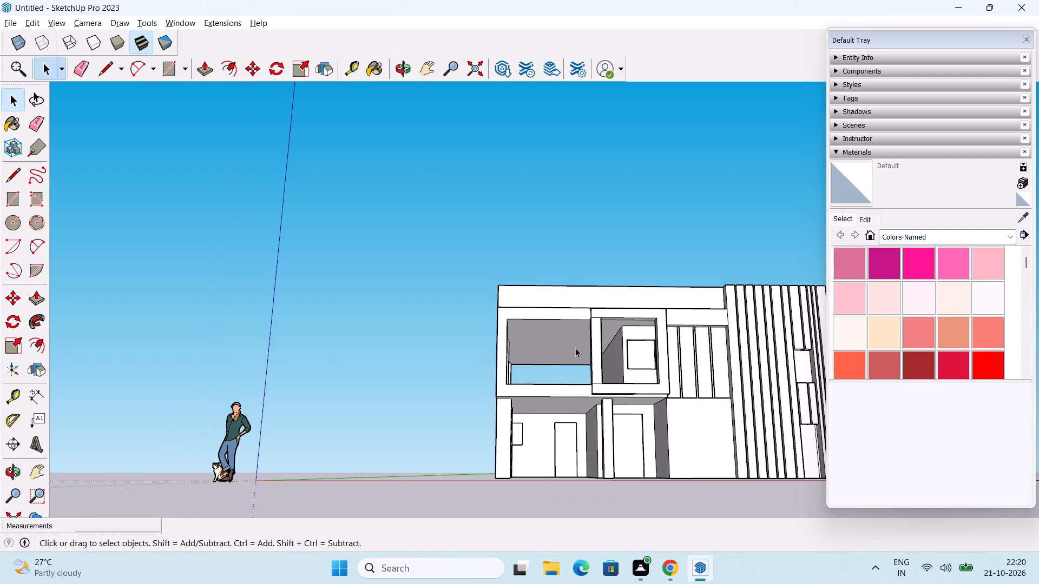
middle_drag(575, 348, 601, 312)
scroll(601, 312, down, 1)
middle_drag(601, 312, 666, 279)
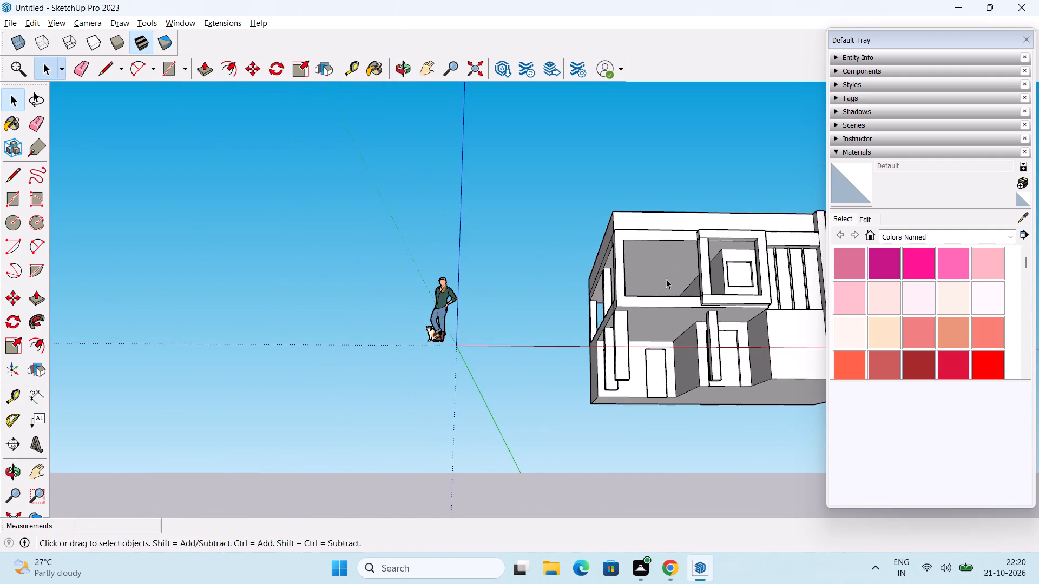
Examine the front facade and its upper balcony from ground level up to the roof.
middle_drag(666, 279, 660, 345)
middle_drag(674, 320, 671, 346)
shift+middle_drag(653, 271, 632, 349)
middle_drag(637, 304, 640, 289)
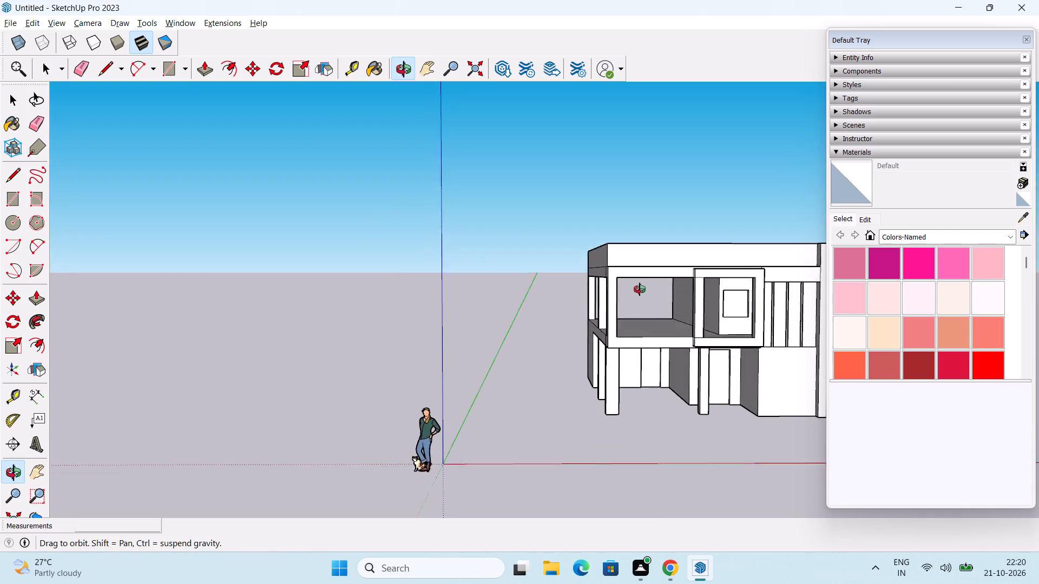
middle_drag(640, 289, 616, 283)
scroll(622, 280, down, 1)
middle_drag(622, 280, 618, 342)
middle_drag(621, 335, 623, 361)
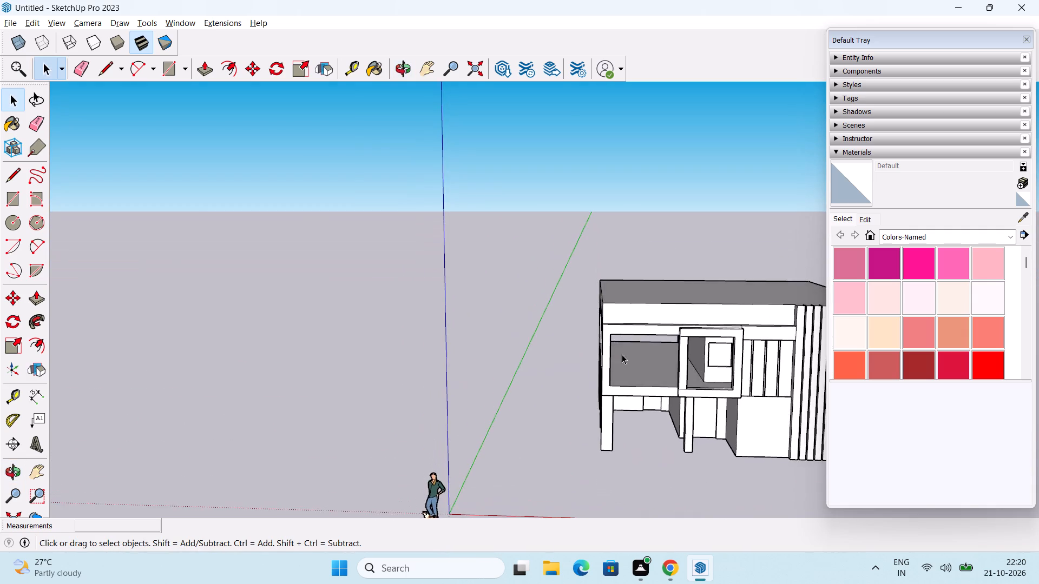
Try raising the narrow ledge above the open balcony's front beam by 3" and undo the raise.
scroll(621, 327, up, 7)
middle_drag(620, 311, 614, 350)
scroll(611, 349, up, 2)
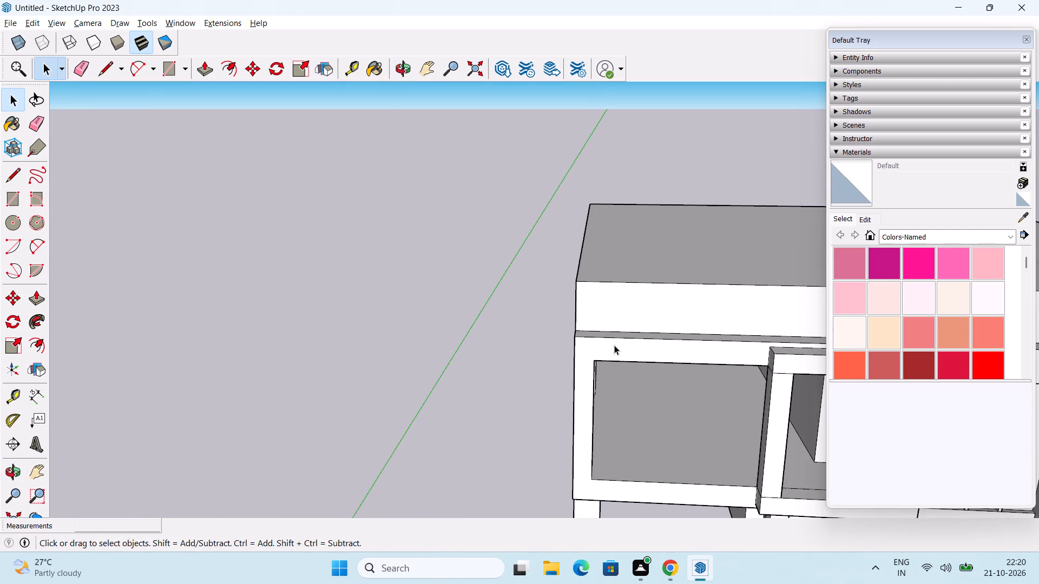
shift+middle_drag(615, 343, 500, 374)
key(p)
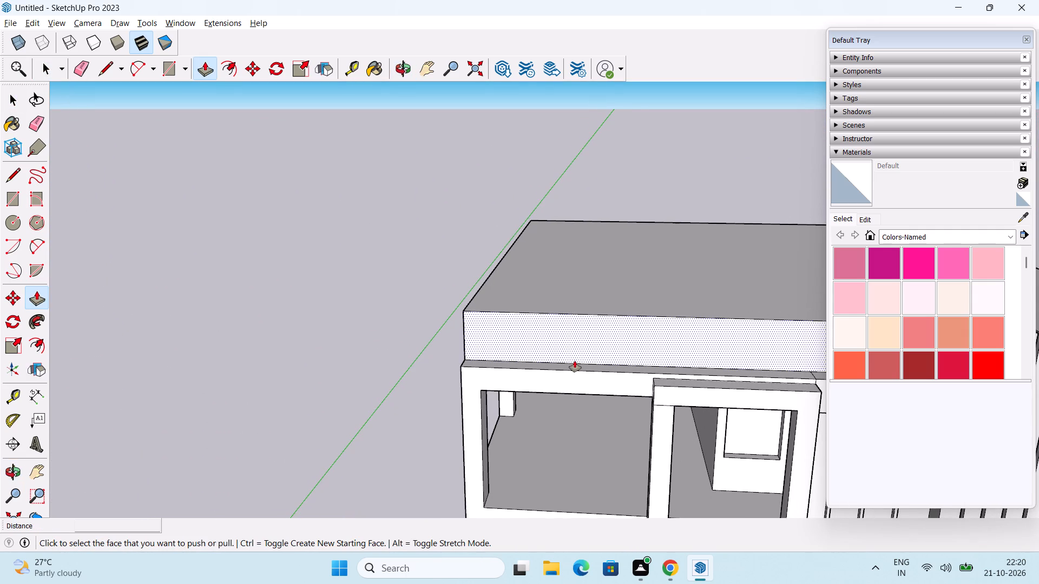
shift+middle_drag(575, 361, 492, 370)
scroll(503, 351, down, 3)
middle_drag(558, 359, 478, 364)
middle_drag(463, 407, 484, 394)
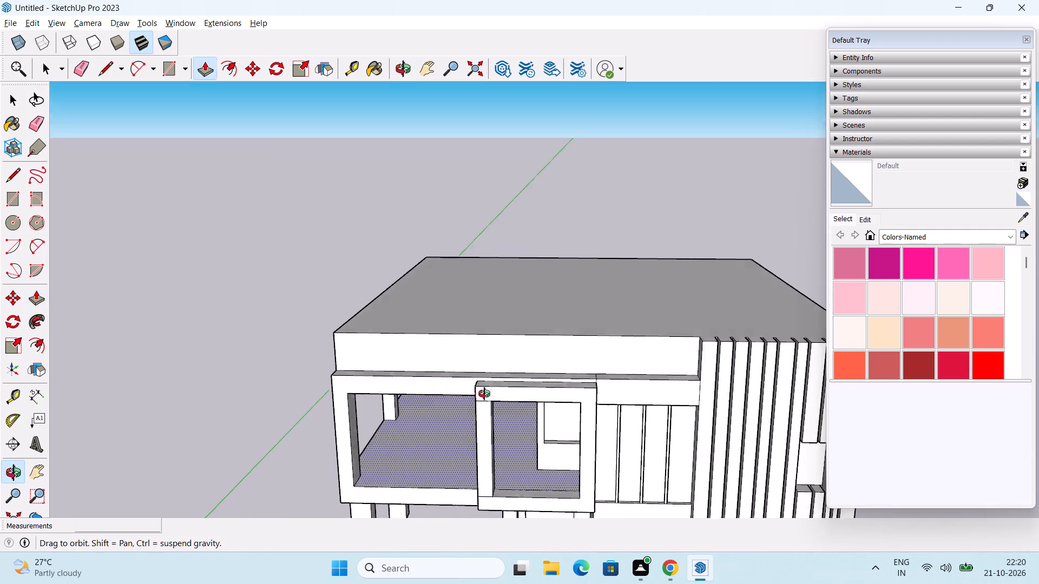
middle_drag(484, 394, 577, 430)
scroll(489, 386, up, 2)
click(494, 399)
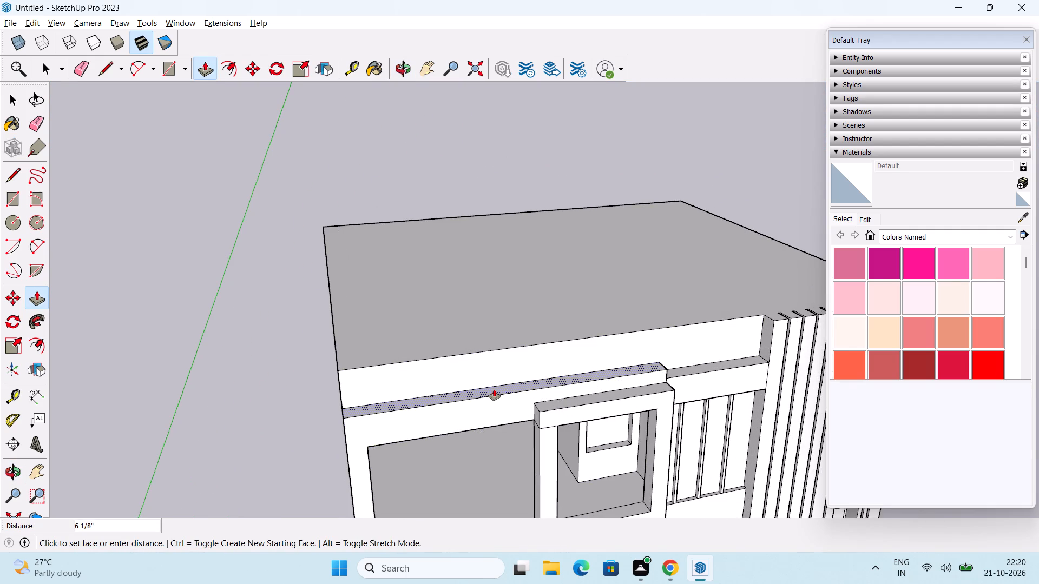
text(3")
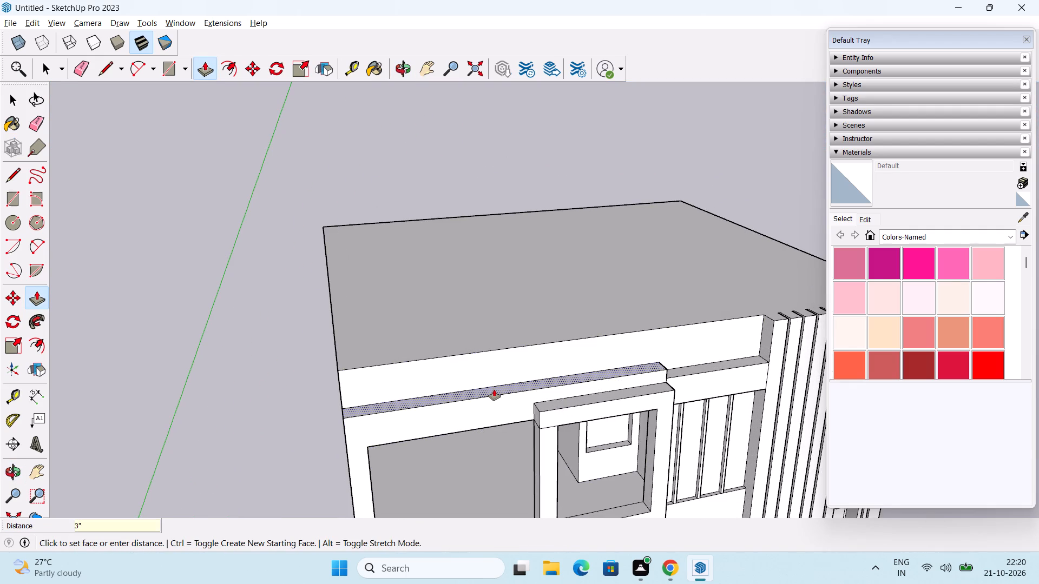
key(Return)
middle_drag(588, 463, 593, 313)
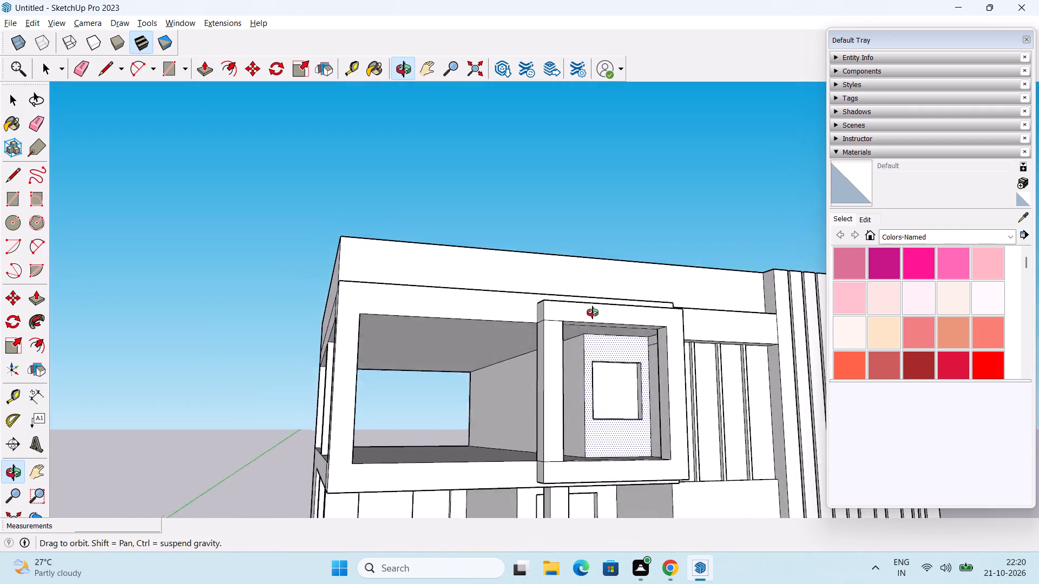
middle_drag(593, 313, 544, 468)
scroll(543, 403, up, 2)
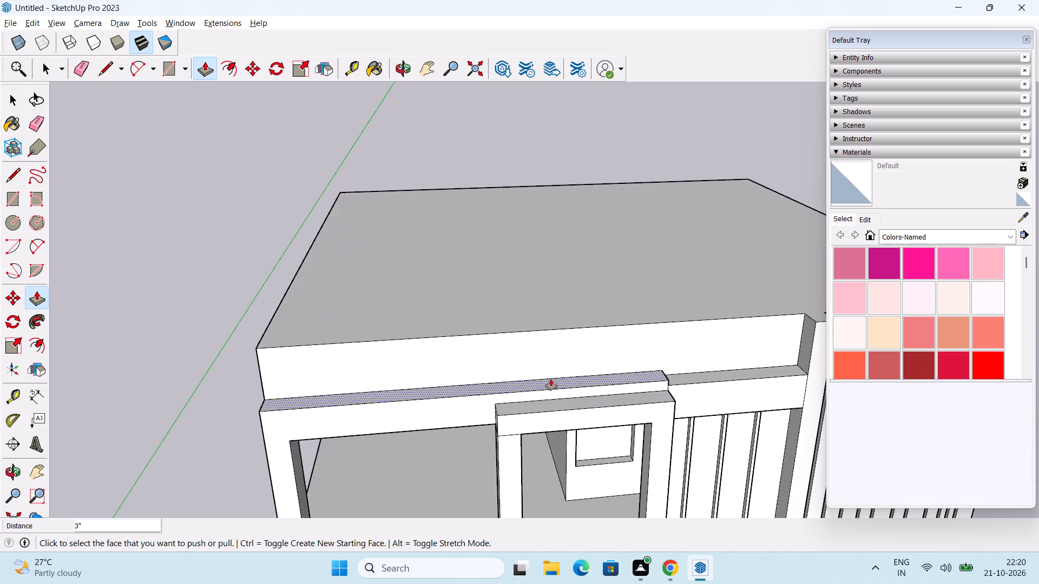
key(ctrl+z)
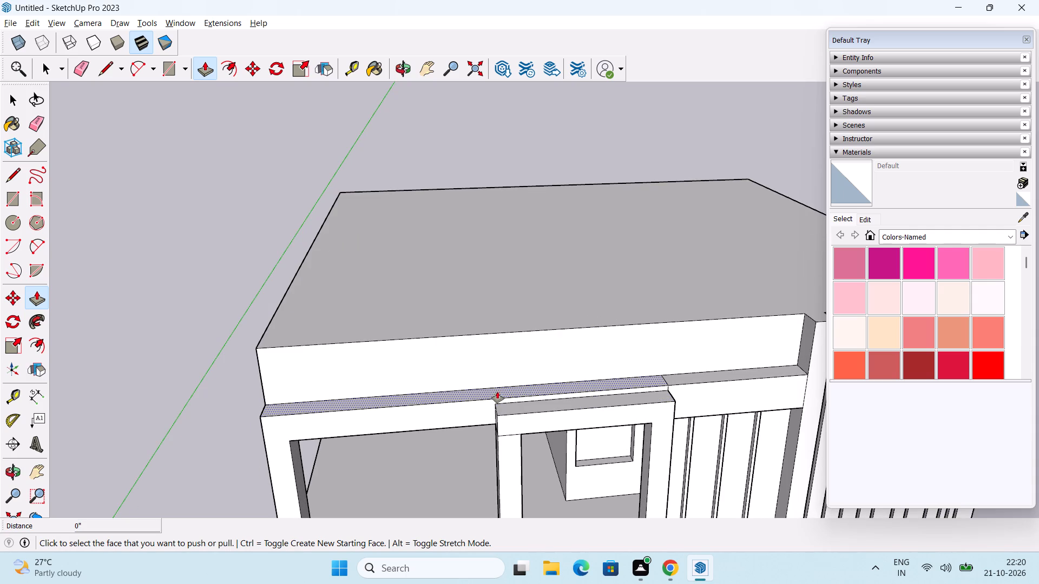
Raise the ledge above the open balcony's front beam by 6" and repeat it on the adjoining ledge above the slatted wall.
click(489, 395)
text(6")
key(Return)
scroll(580, 373, up, 2)
middle_drag(819, 457, 586, 468)
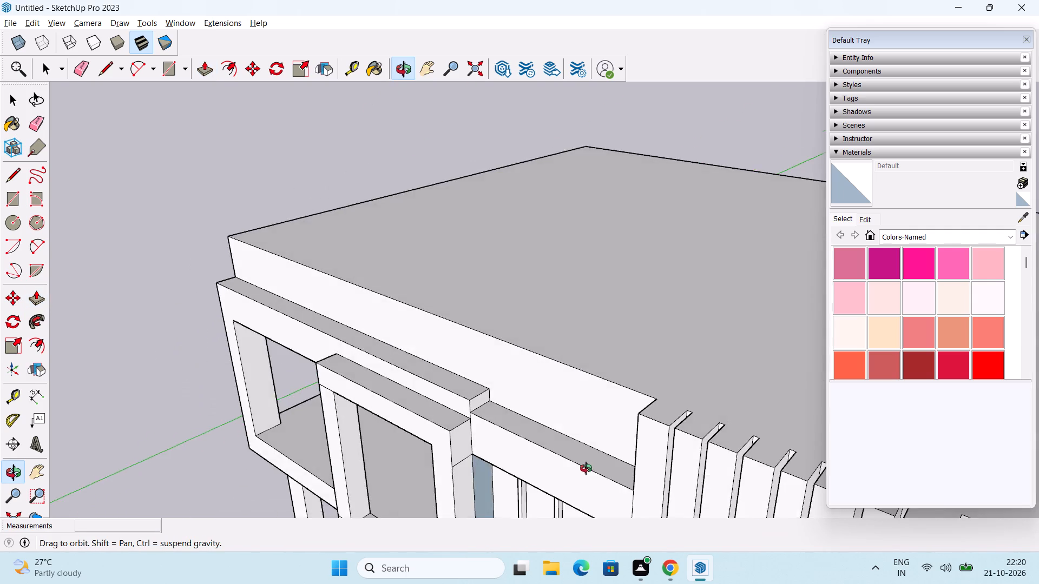
middle_drag(586, 468, 593, 452)
double_click(532, 410)
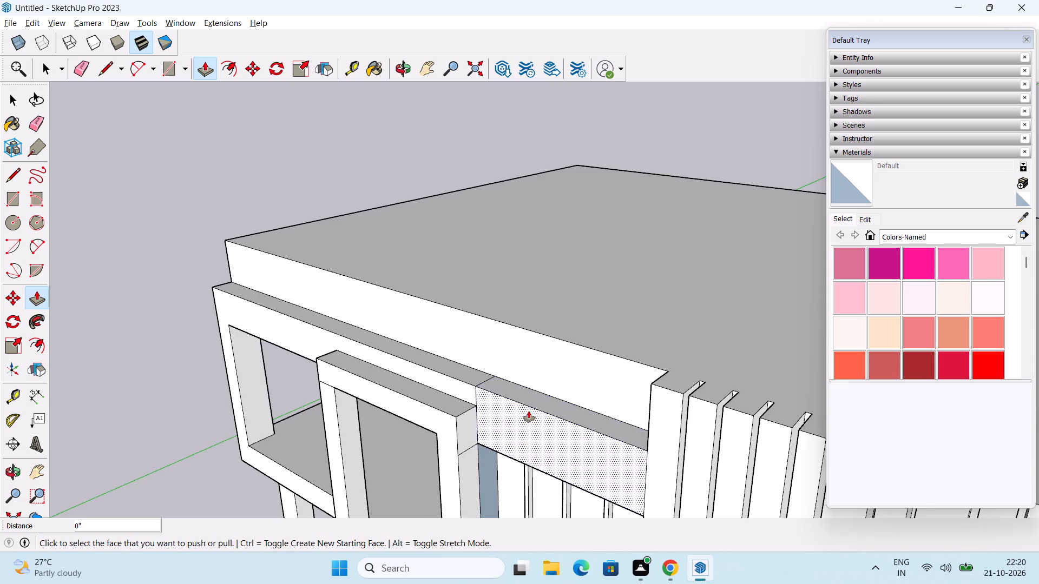
Push the front face of the roof block above the balcony back by 5'.
scroll(529, 411, down, 3)
middle_drag(367, 387, 572, 318)
scroll(448, 360, down, 2)
middle_drag(302, 353, 468, 333)
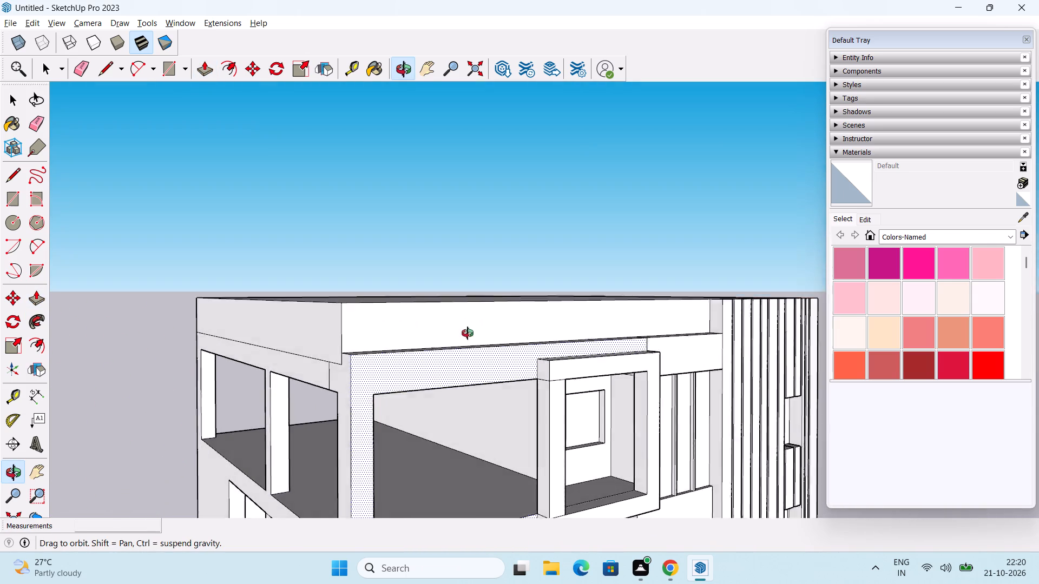
middle_drag(468, 333, 481, 346)
scroll(387, 394, up, 2)
middle_drag(410, 331, 423, 335)
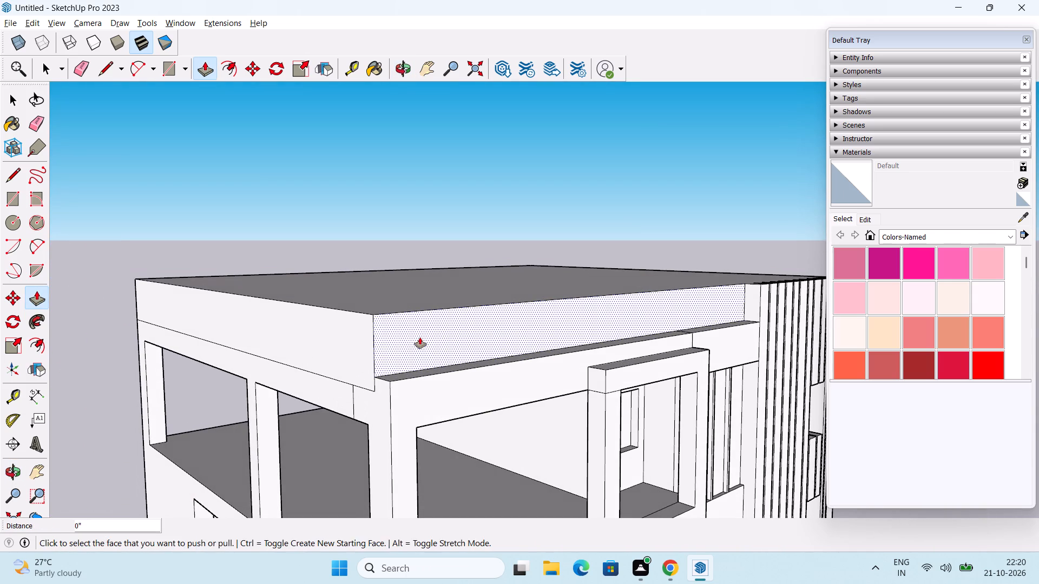
click(420, 337)
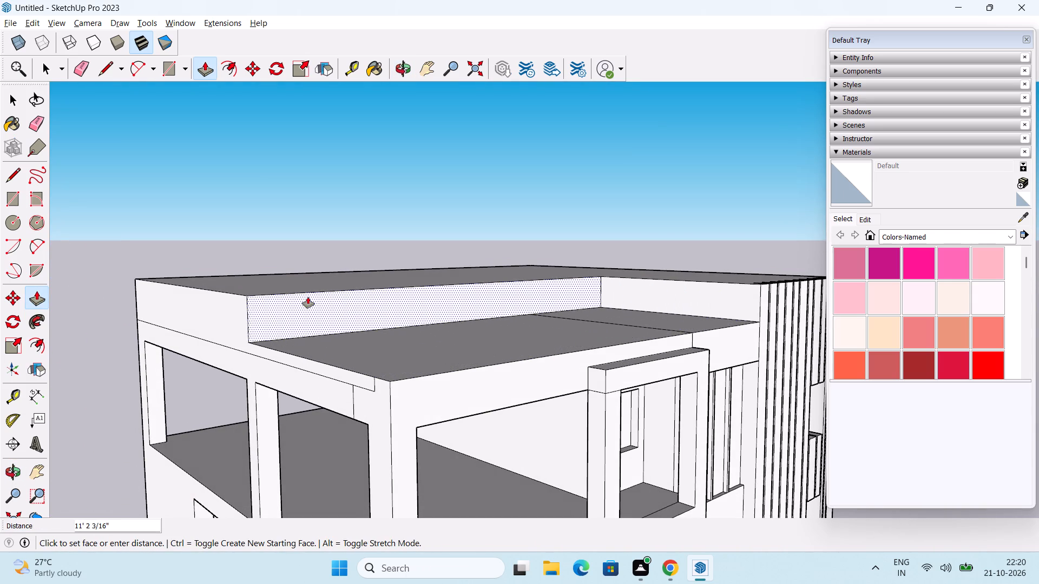
middle_drag(310, 297, 232, 313)
middle_drag(352, 298, 278, 294)
middle_drag(313, 271, 299, 284)
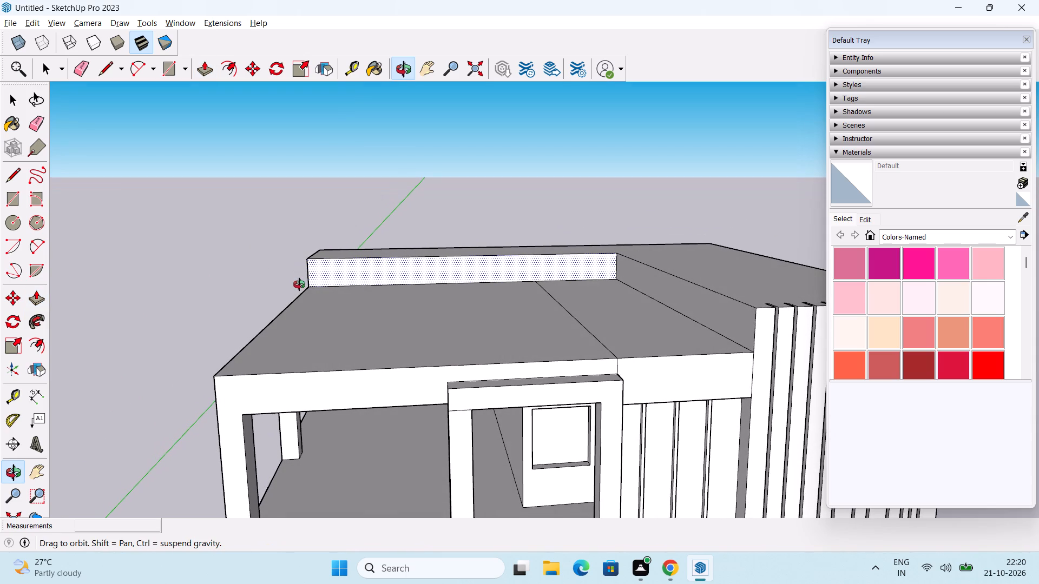
middle_drag(299, 284, 294, 292)
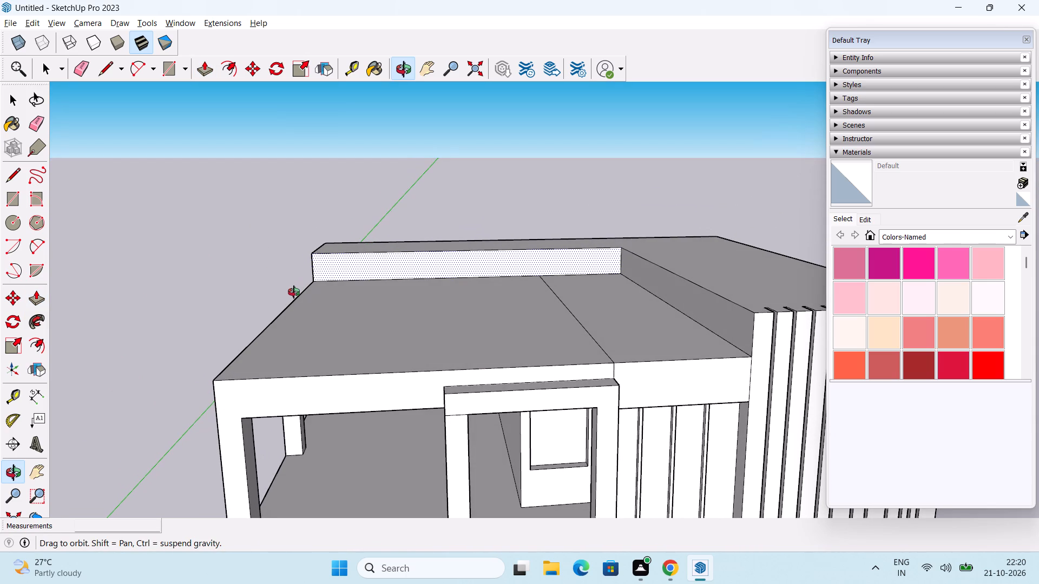
middle_drag(294, 292, 317, 285)
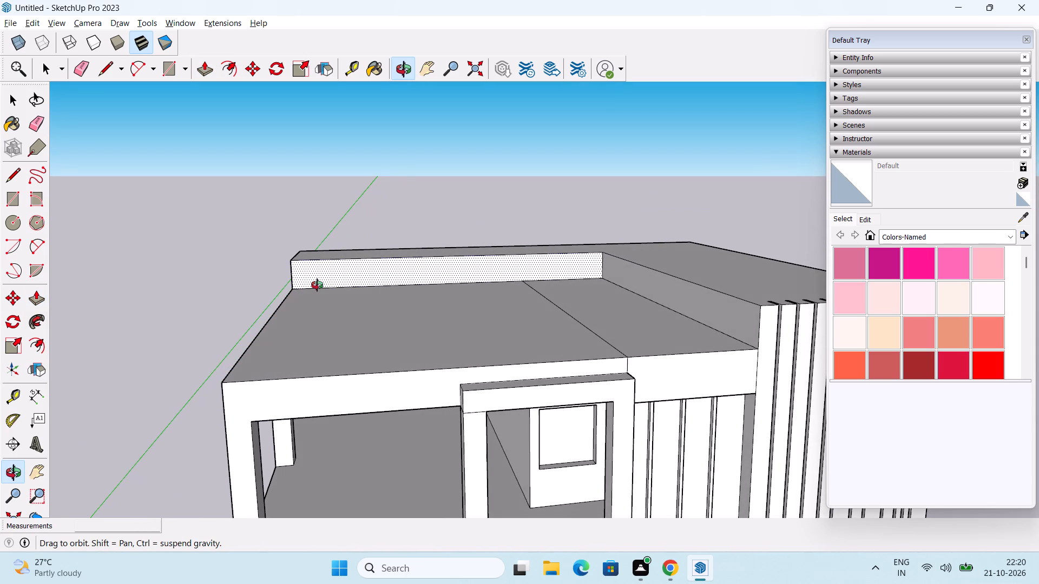
middle_drag(317, 285, 311, 288)
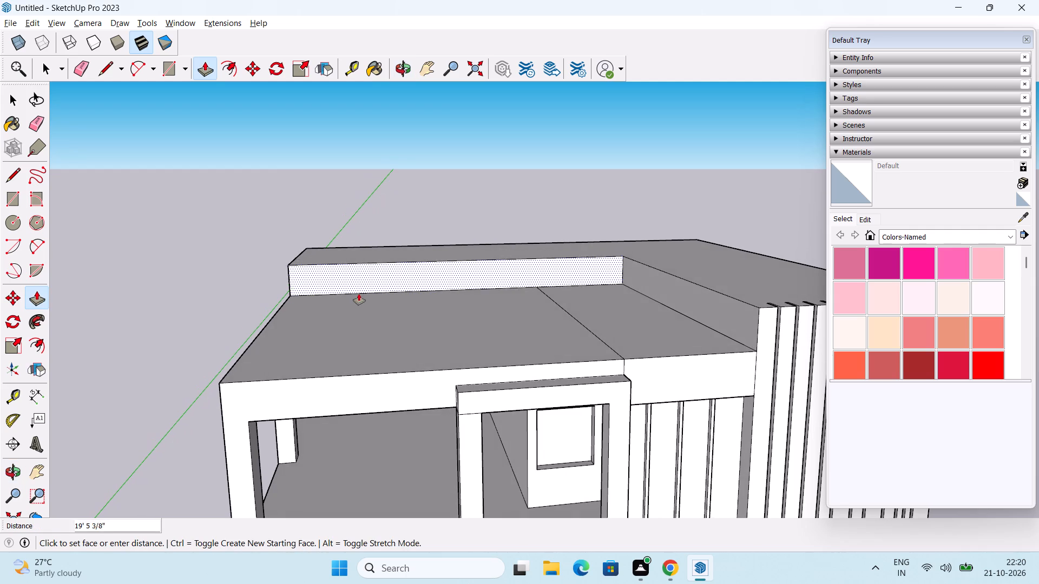
text(5')
key(Return)
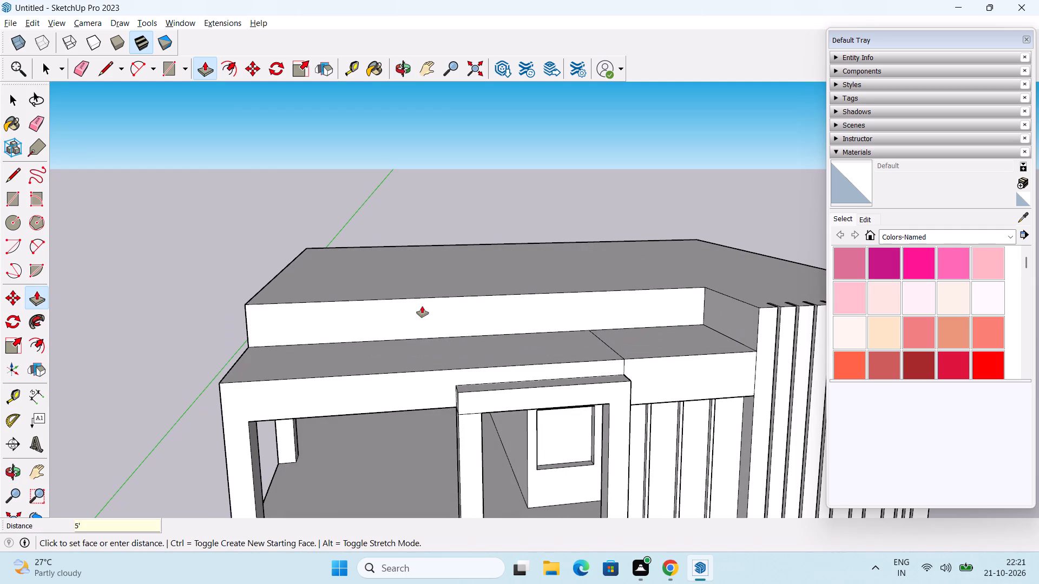
Erase the long horizontal seam and the short leftover edges near the front corner of the balcony's side wall.
scroll(425, 297, down, 2)
middle_drag(387, 326, 583, 281)
middle_drag(422, 356, 478, 329)
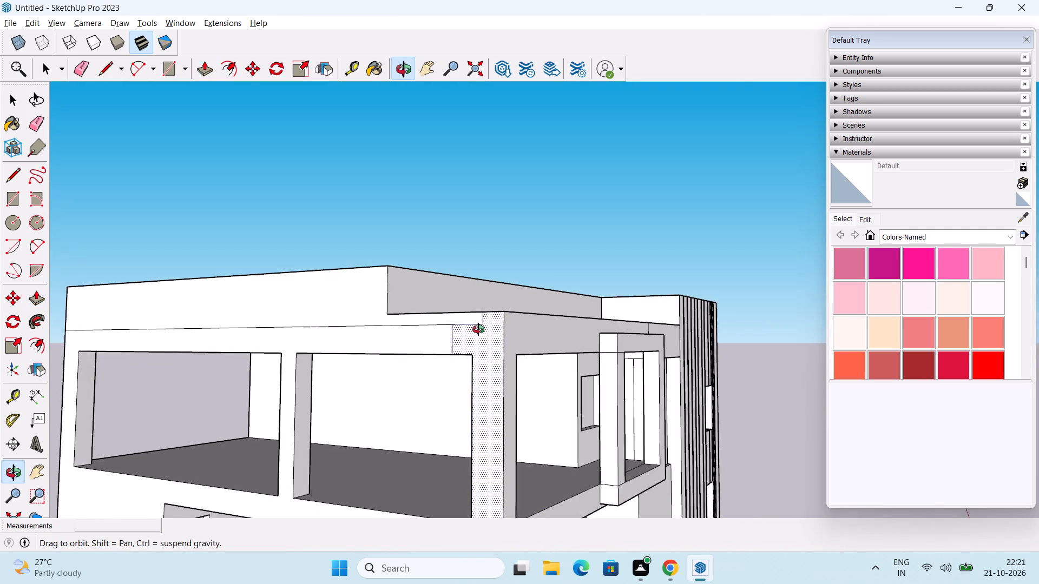
middle_drag(478, 329, 484, 328)
key(space)
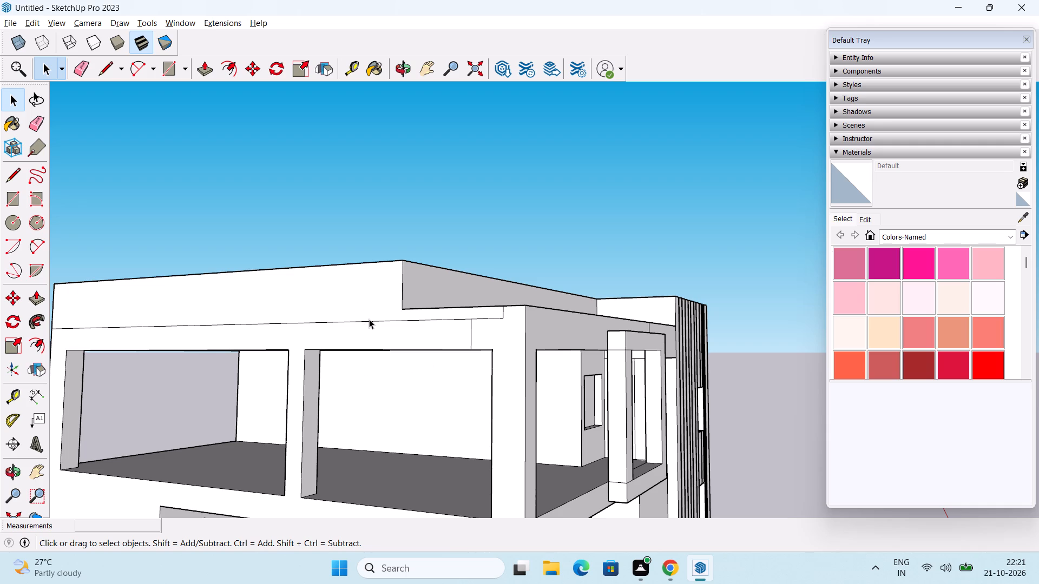
middle_drag(428, 337, 432, 353)
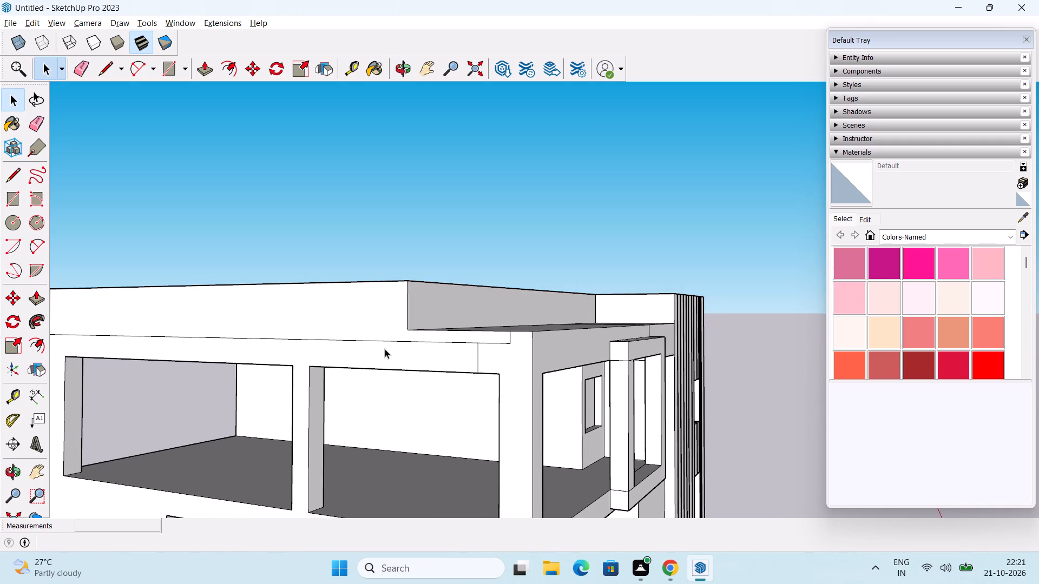
key(e)
click(398, 341)
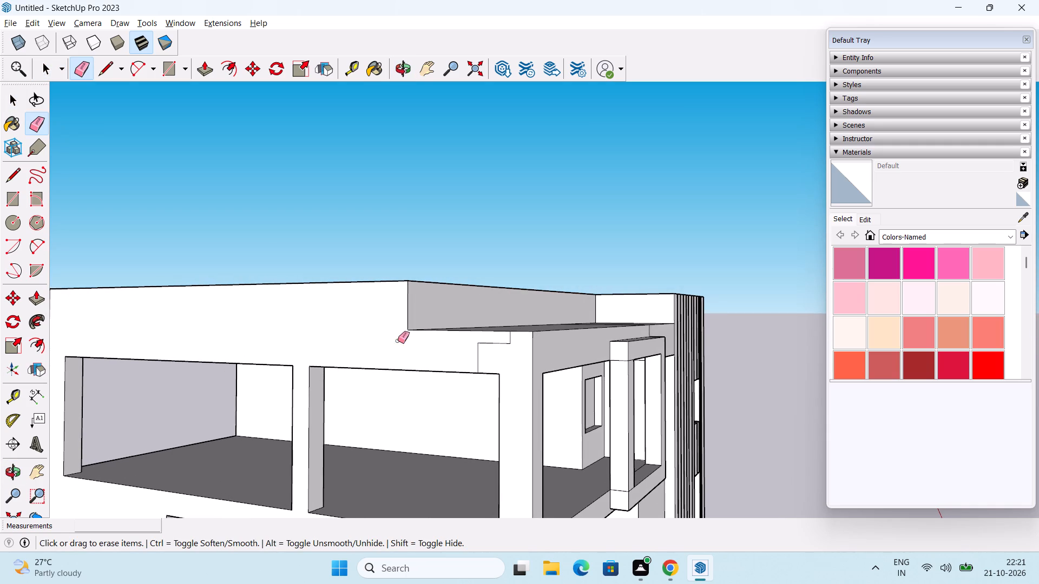
drag(477, 356, 512, 339)
key(space)
Draw a 25' horizontal line on the side wall from the roof block's front base corner to the rear edge.
key(l)
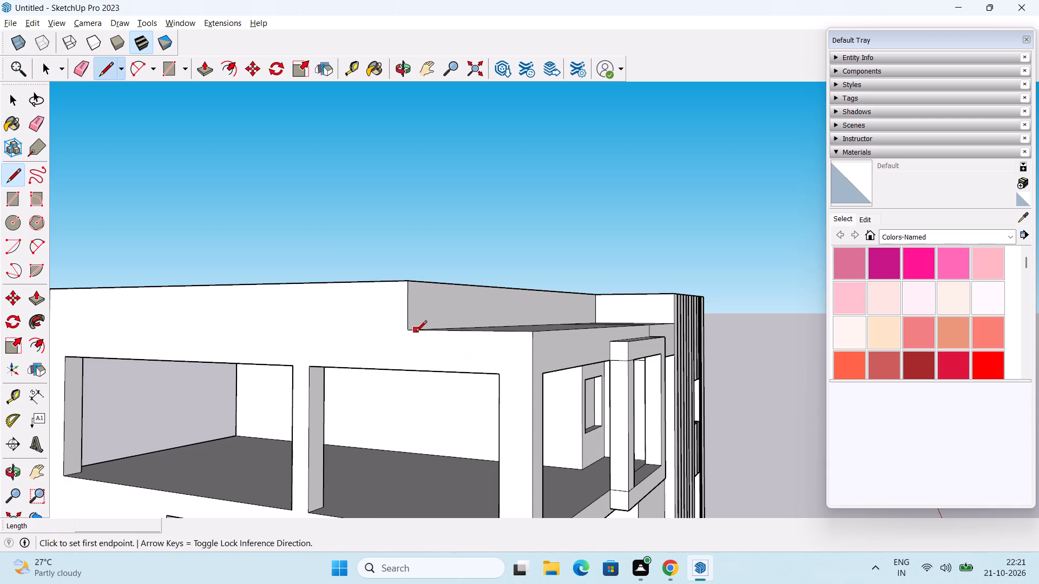
click(410, 330)
middle_drag(262, 313, 439, 306)
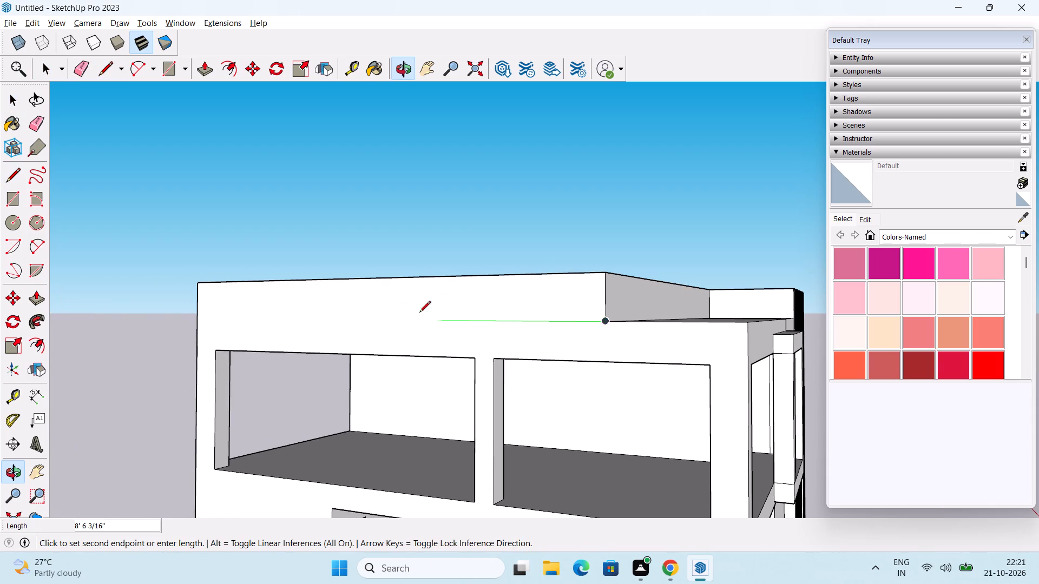
click(199, 322)
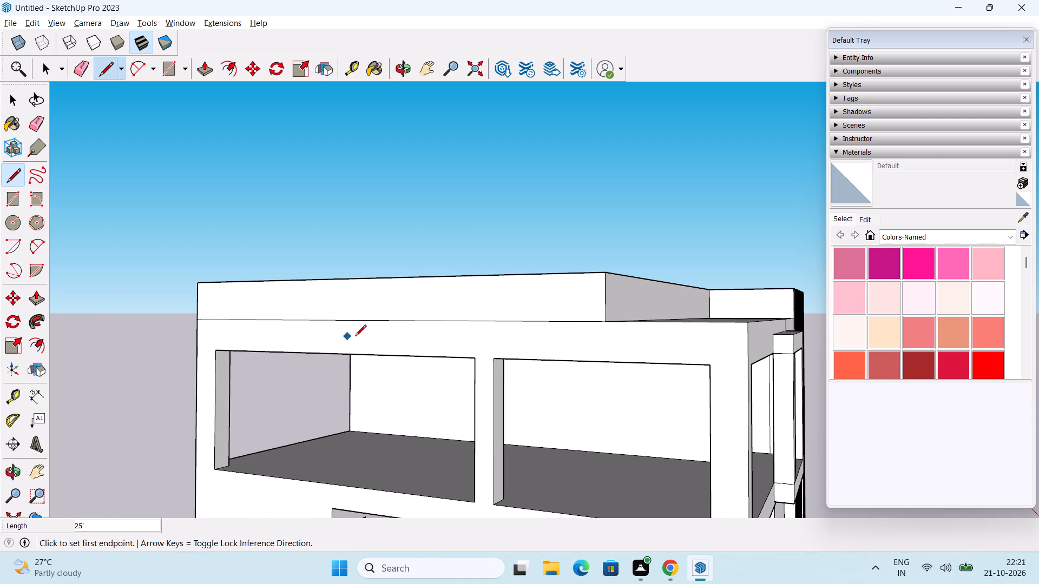
key(space)
Repeat the 5' inward push on the roof block's side face above the new line.
scroll(406, 343, down, 1)
middle_drag(408, 347, 422, 348)
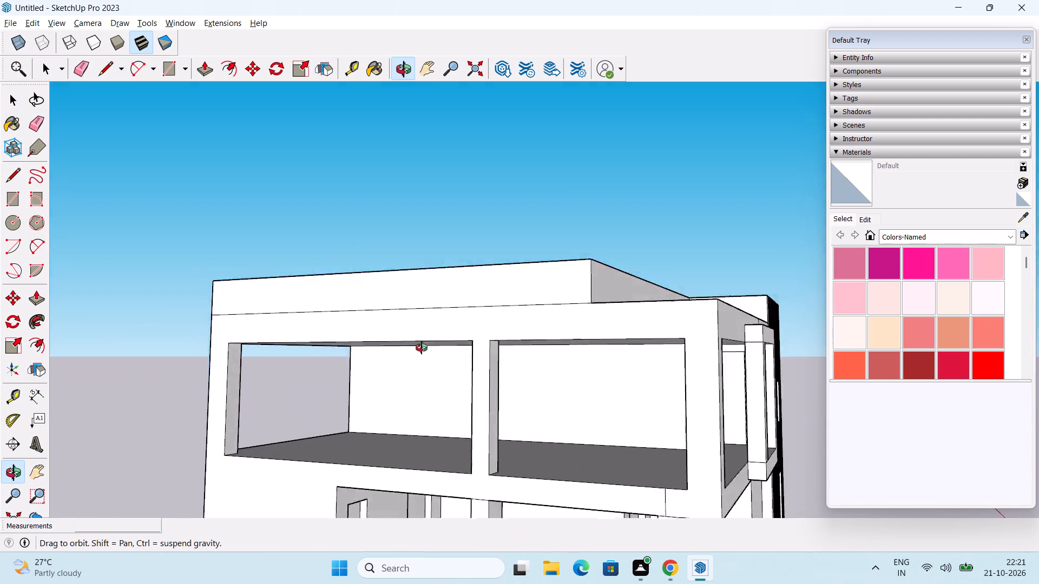
middle_drag(422, 348, 428, 364)
key(p)
double_click(476, 318)
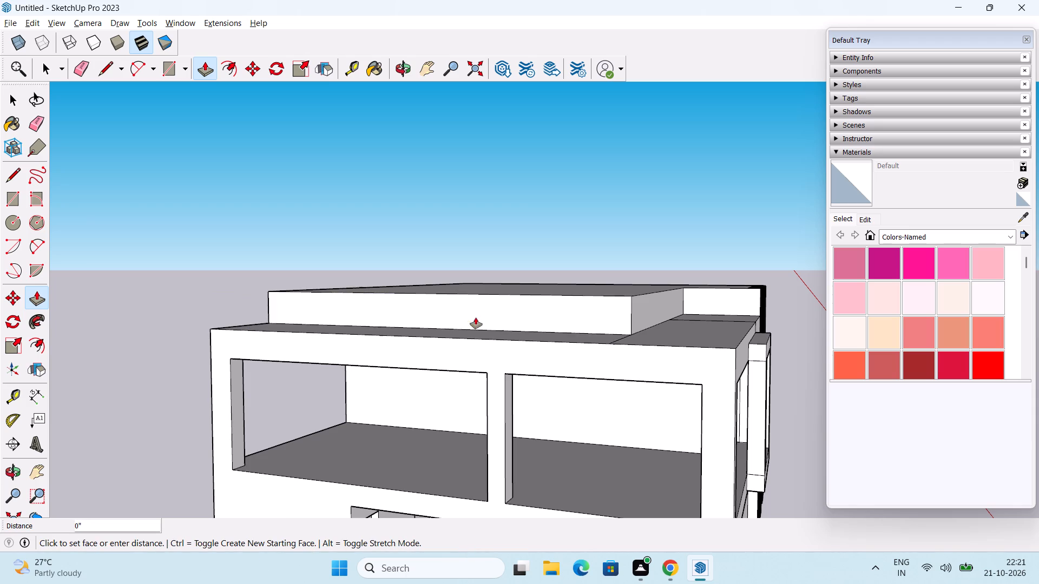
Push the roof block's side face a further 5' 6" or so inward.
middle_drag(528, 316, 409, 358)
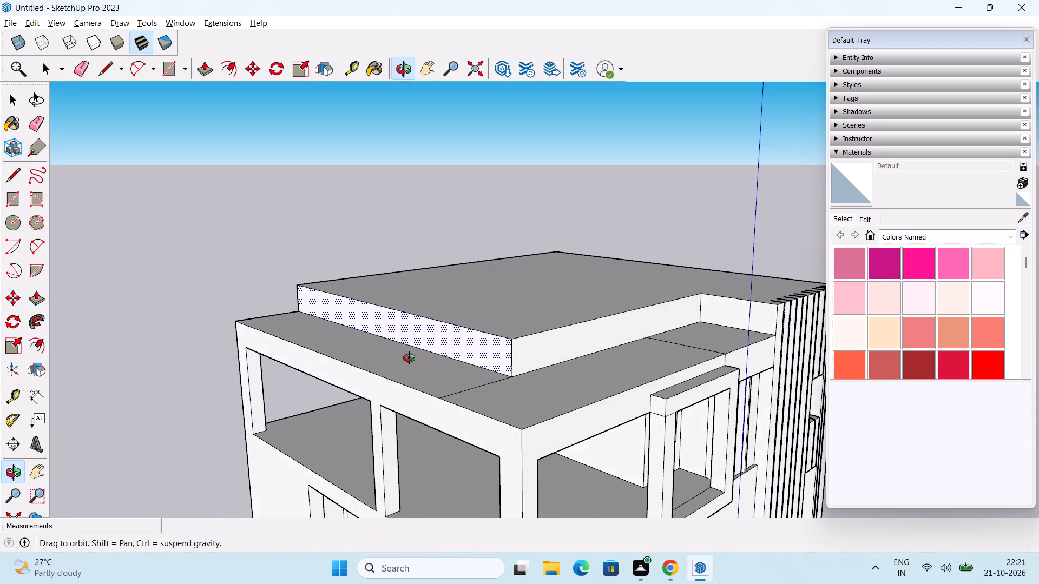
middle_drag(409, 358, 280, 310)
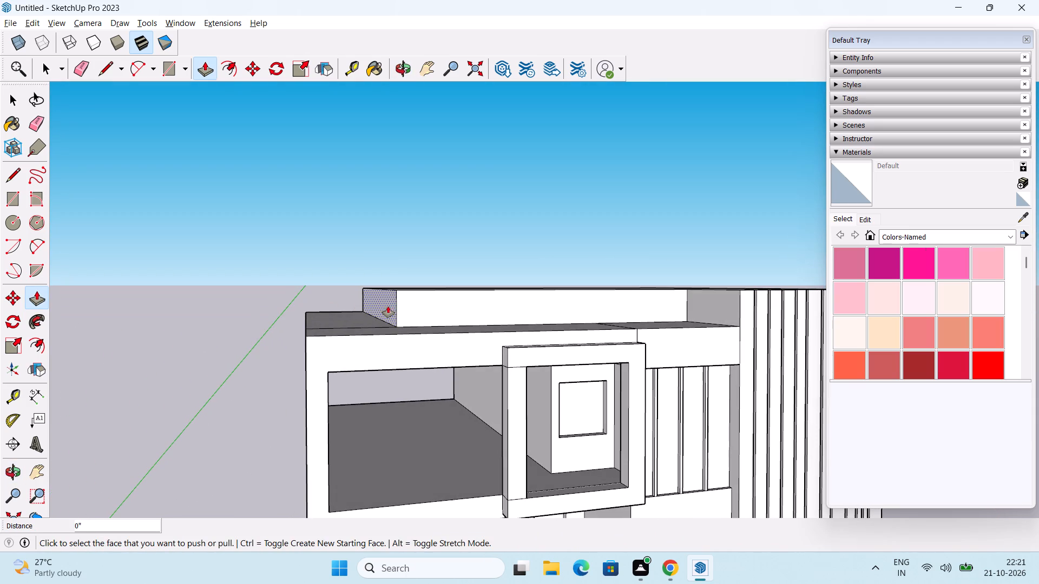
click(389, 306)
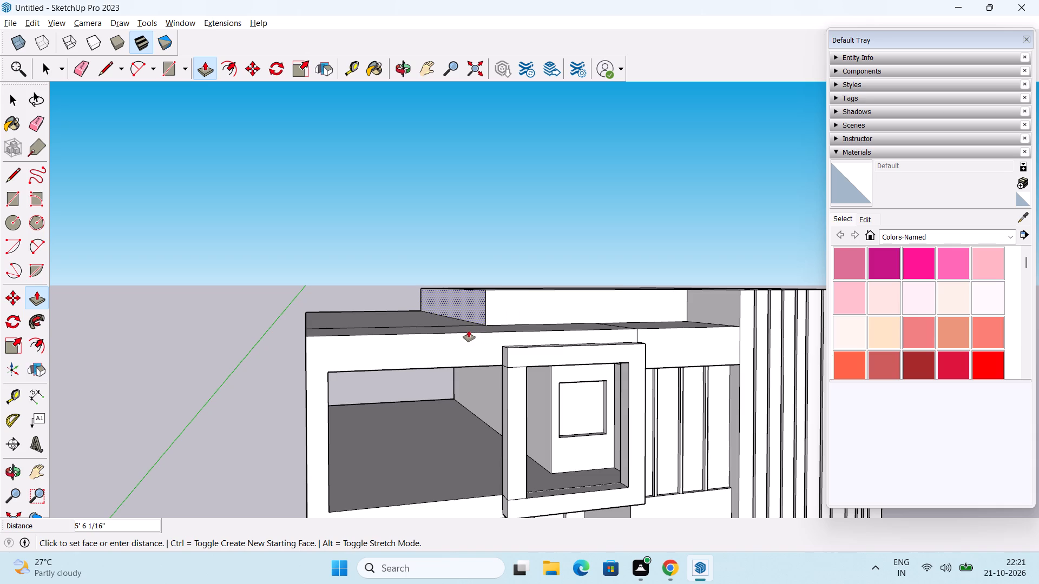
click(466, 328)
middle_drag(455, 369, 407, 342)
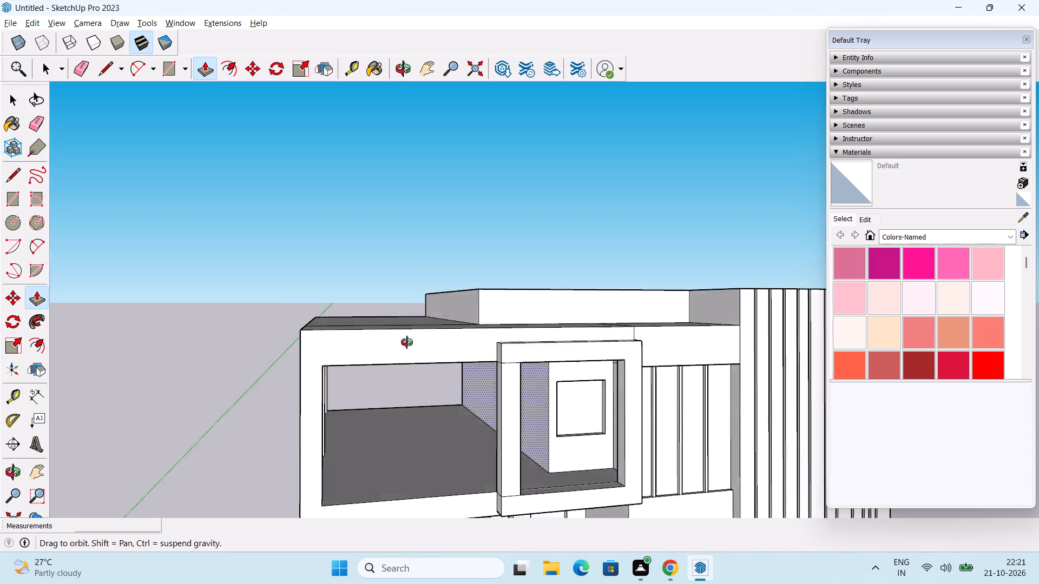
middle_drag(407, 342, 374, 386)
key(space)
Erase the seam line across the lower roof surface, running from the side edge to the roof block's front base corner.
scroll(389, 375, down, 3)
middle_drag(395, 357, 444, 421)
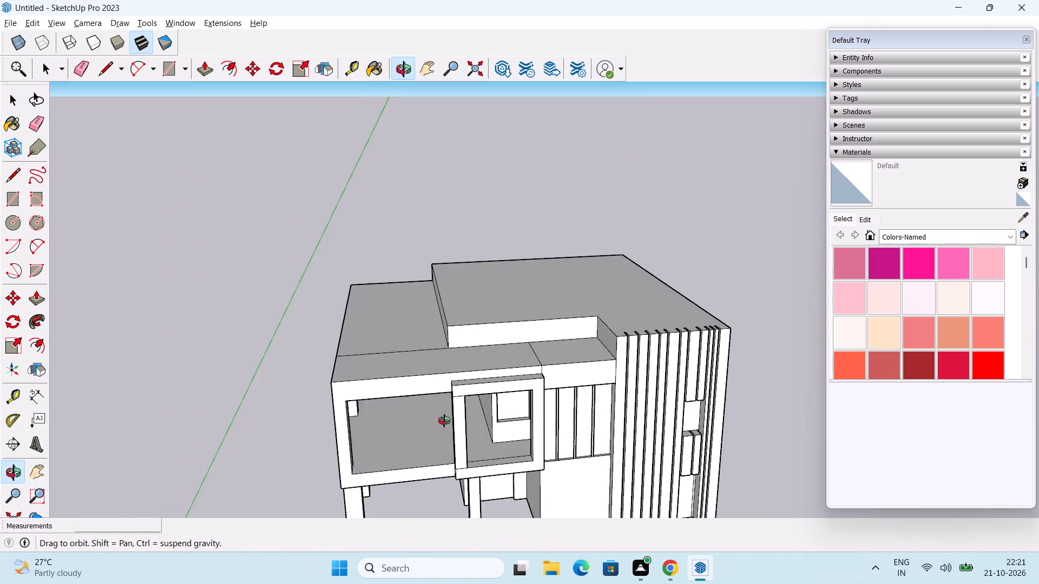
middle_drag(444, 421, 445, 427)
scroll(437, 420, up, 2)
key(e)
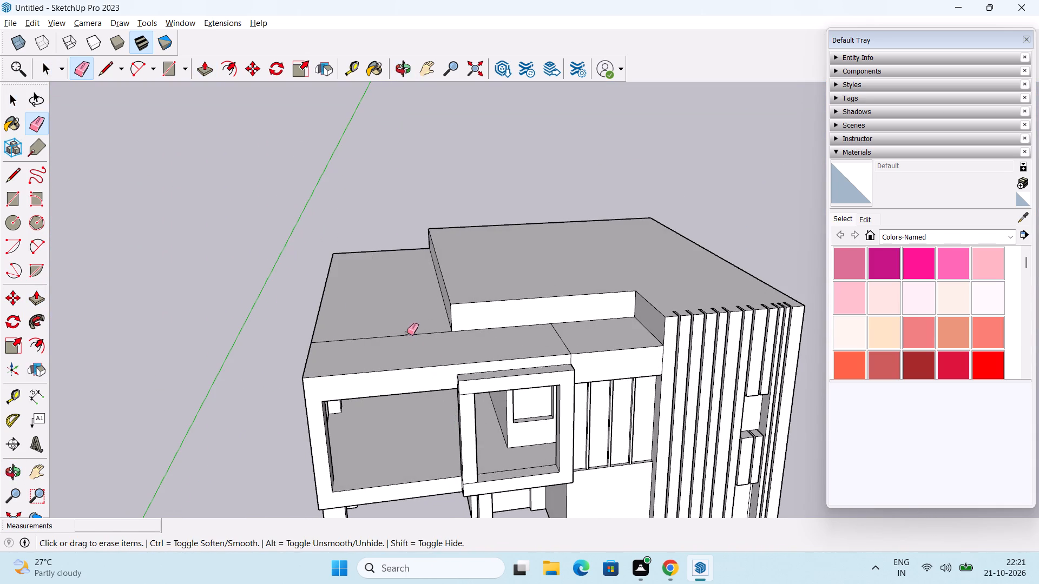
click(407, 333)
middle_drag(411, 400, 400, 235)
middle_drag(415, 322, 419, 335)
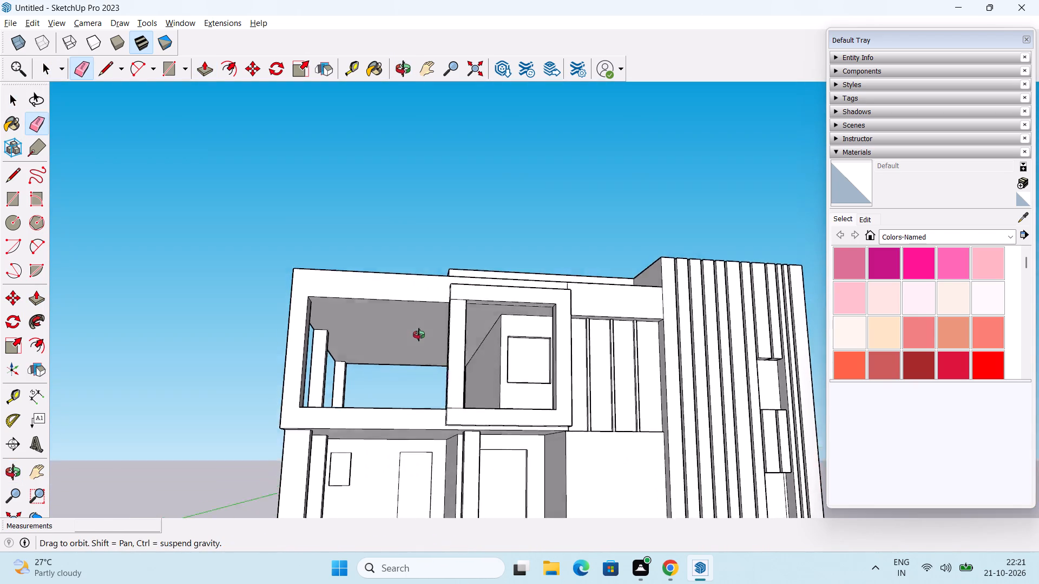
middle_drag(419, 335, 405, 361)
middle_drag(416, 336, 412, 357)
key(space)
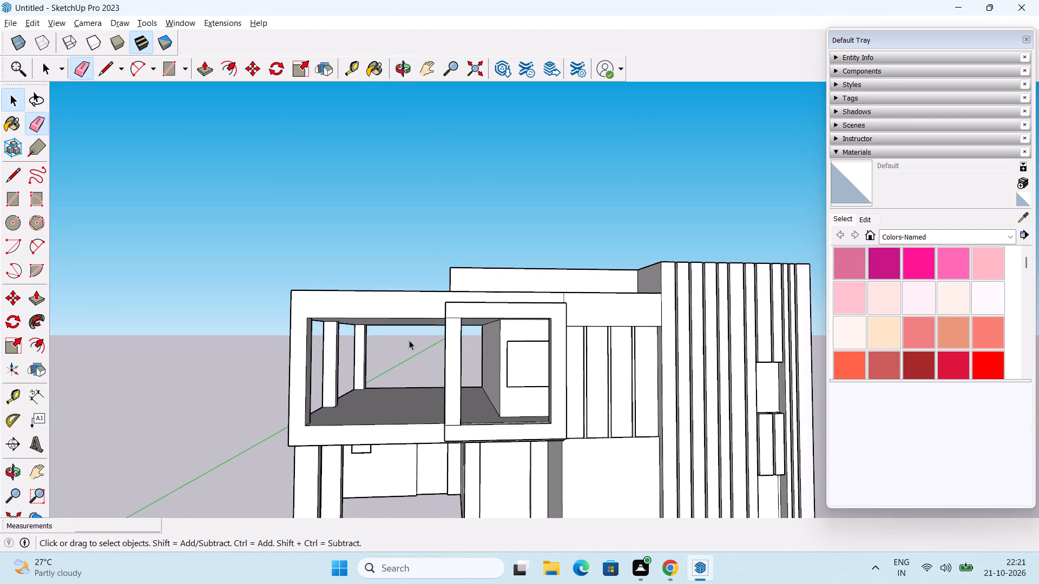
Examine the front facade, the framed balcony and the side wall's upper-floor openings from several angles, including from below.
scroll(409, 339, down, 2)
shift+middle_drag(377, 334, 383, 363)
middle_drag(377, 383, 385, 353)
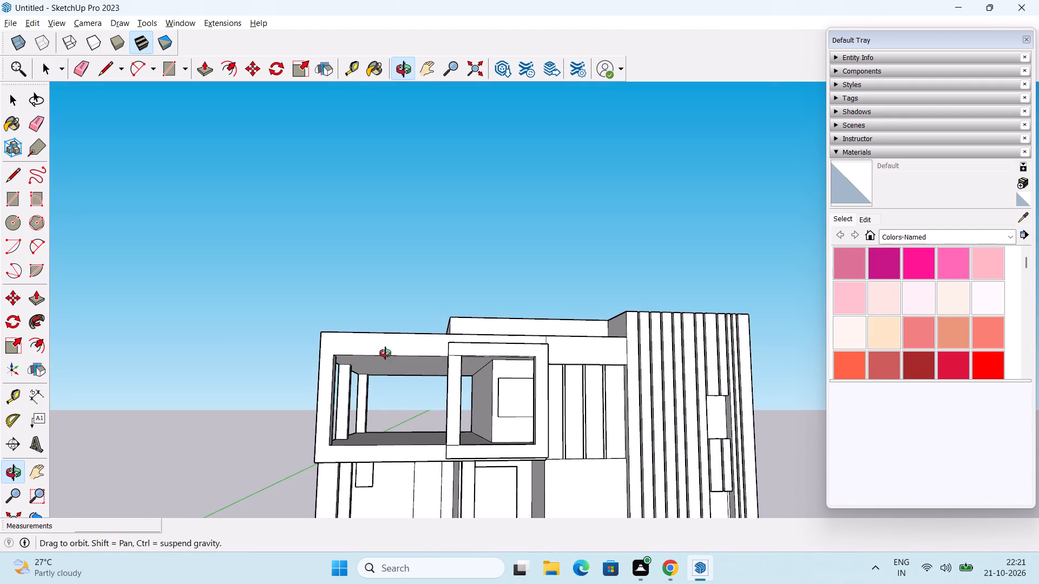
middle_drag(385, 353, 394, 352)
scroll(386, 379, up, 2)
middle_drag(384, 379, 397, 410)
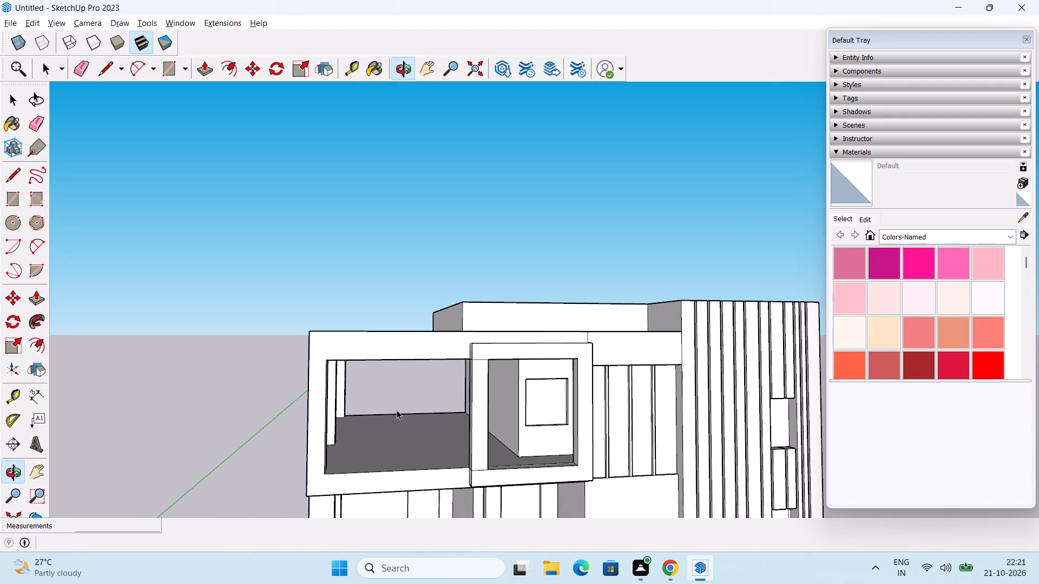
scroll(407, 374, up, 2)
middle_drag(417, 366, 417, 375)
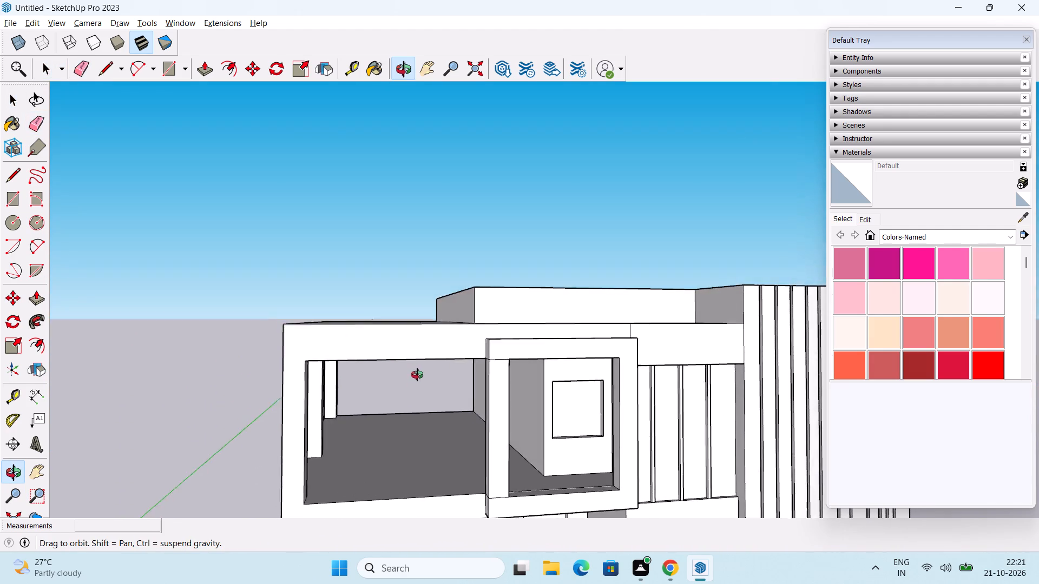
middle_drag(417, 375, 520, 215)
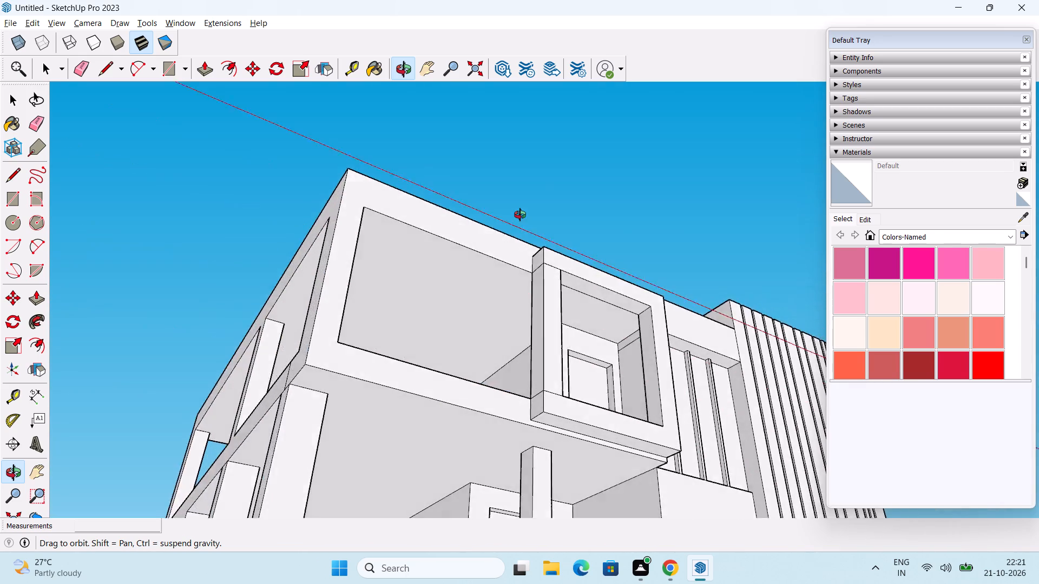
middle_drag(520, 215, 393, 247)
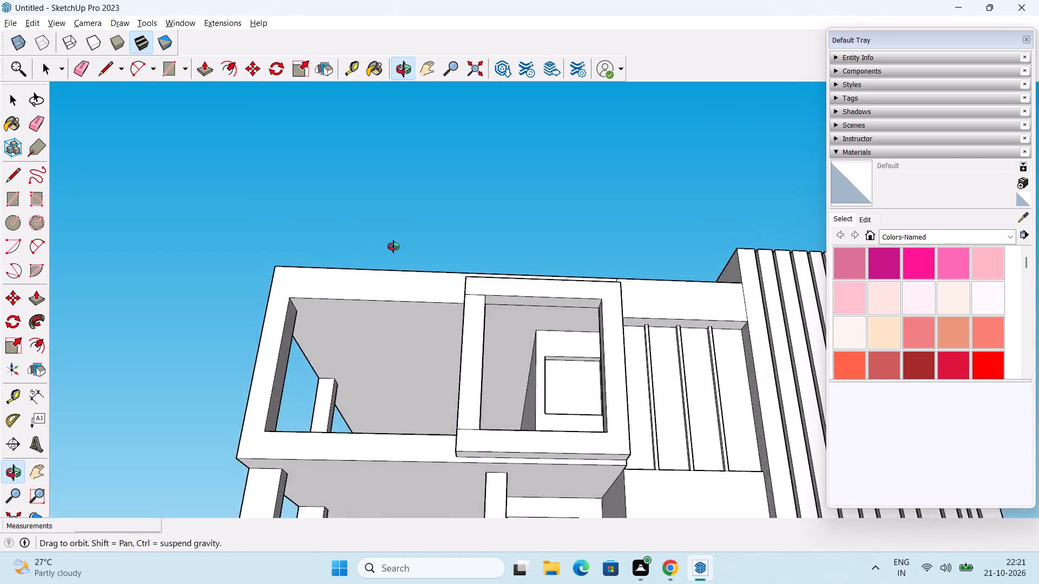
middle_drag(393, 247, 640, 243)
middle_drag(305, 322, 511, 362)
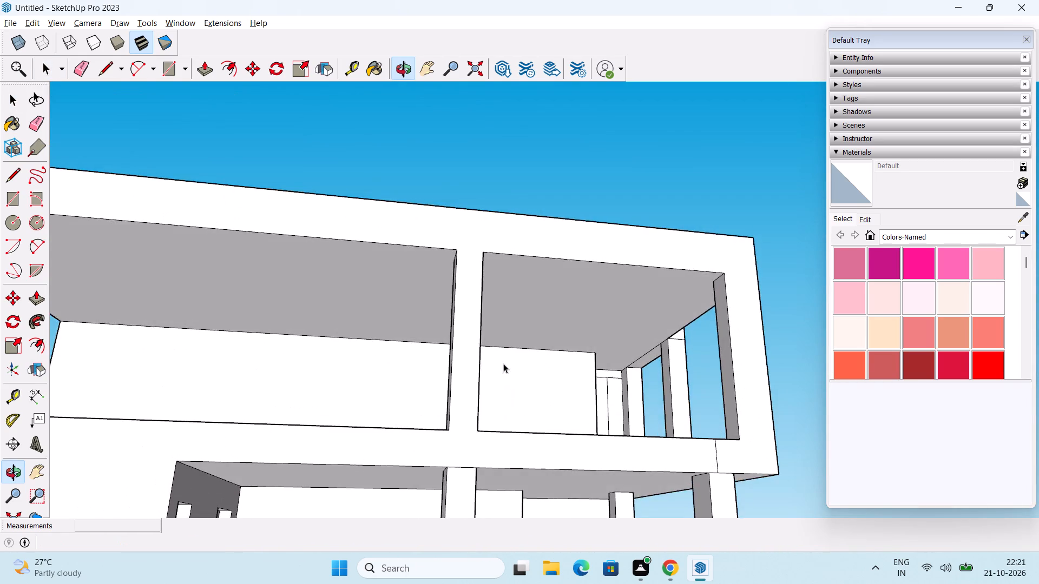
scroll(503, 363, down, 3)
shift+middle_drag(506, 362, 505, 397)
middle_drag(493, 403, 471, 368)
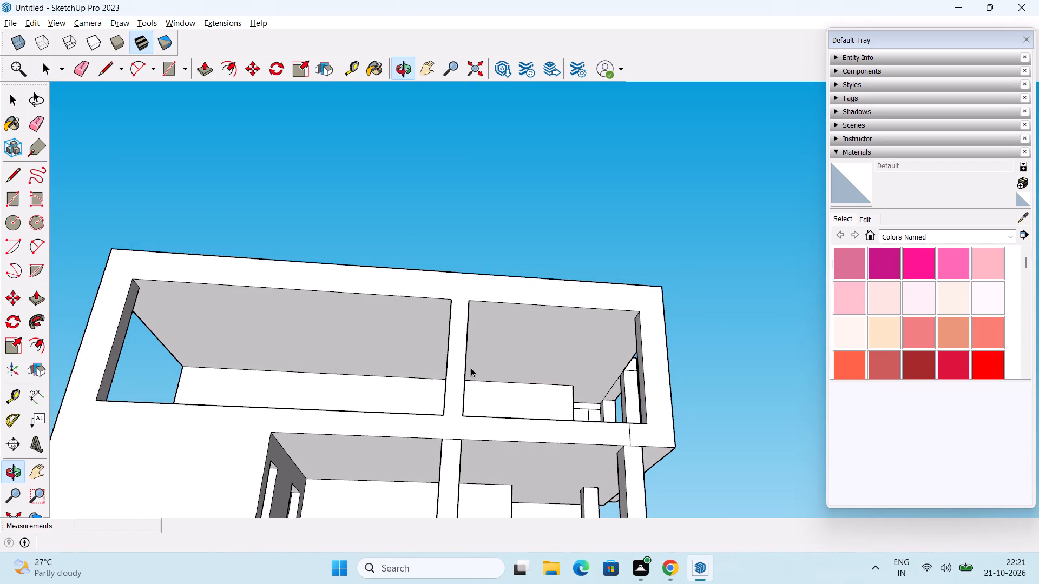
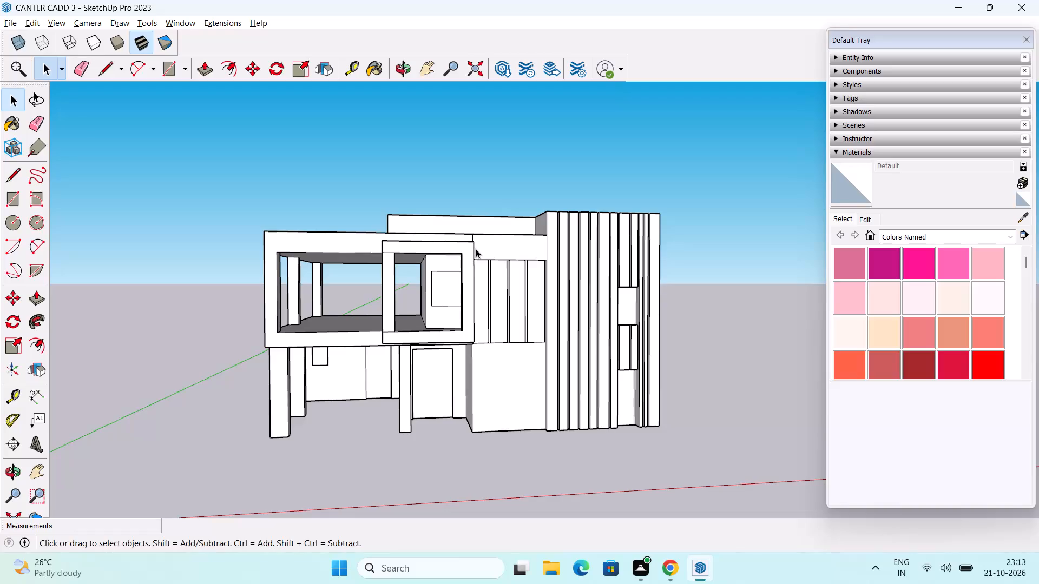
Examine the front facade, the framed balcony and the upper-floor openings and ceiling from several angles, including from below.
middle_drag(476, 249, 527, 138)
middle_drag(194, 339, 420, 379)
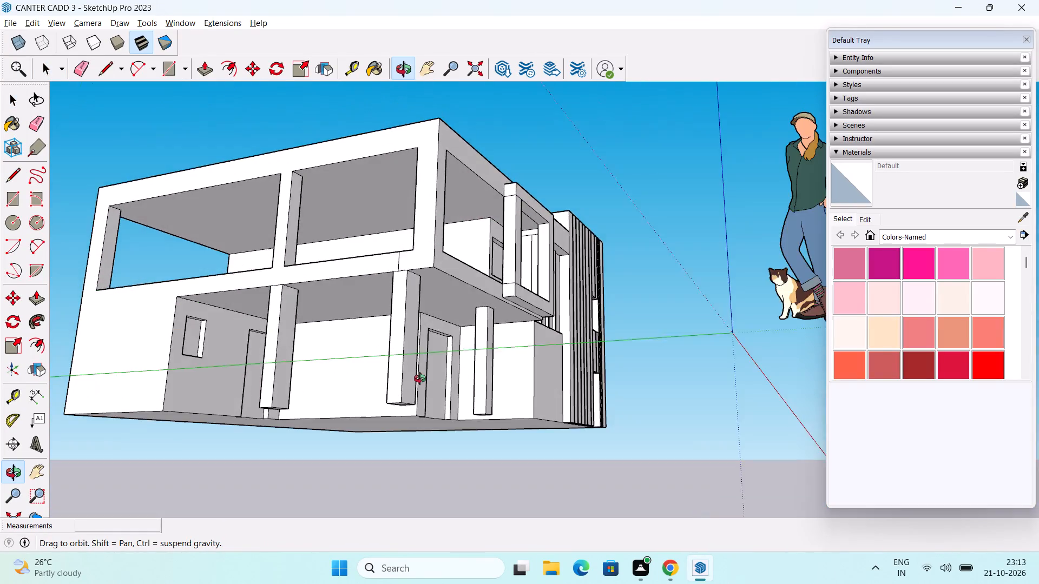
middle_drag(420, 379, 331, 455)
scroll(300, 325, up, 3)
middle_drag(500, 351, 392, 344)
middle_drag(399, 290, 384, 415)
middle_drag(356, 440, 343, 322)
middle_drag(314, 387, 328, 262)
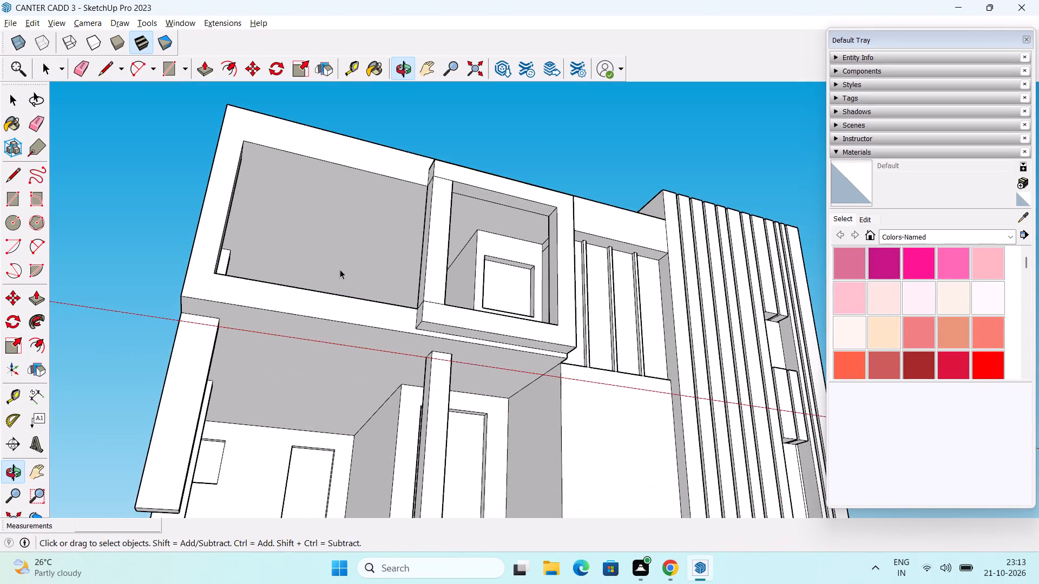
middle_drag(340, 269, 482, 323)
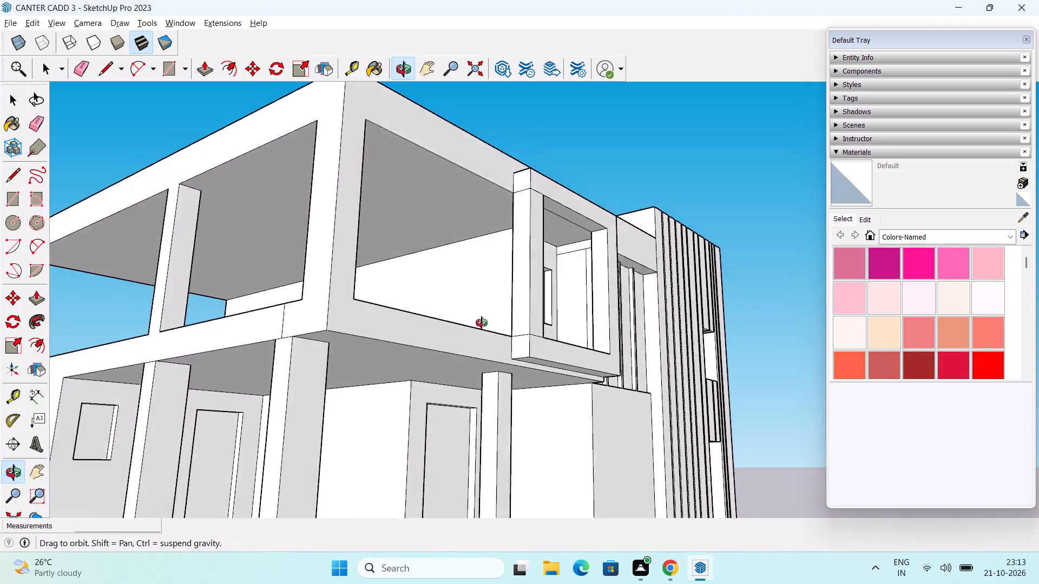
middle_drag(482, 323, 529, 231)
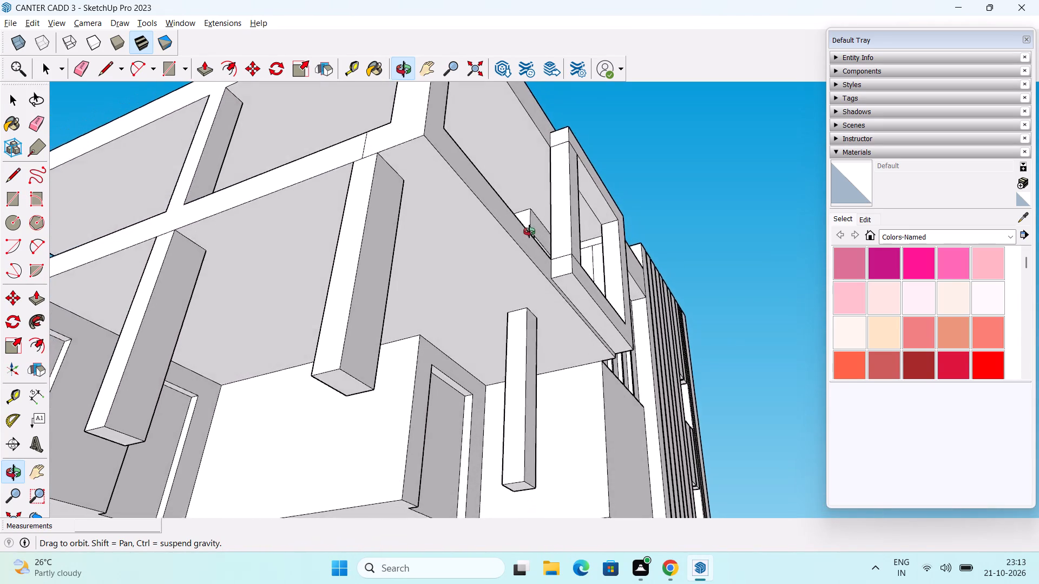
middle_drag(529, 231, 522, 229)
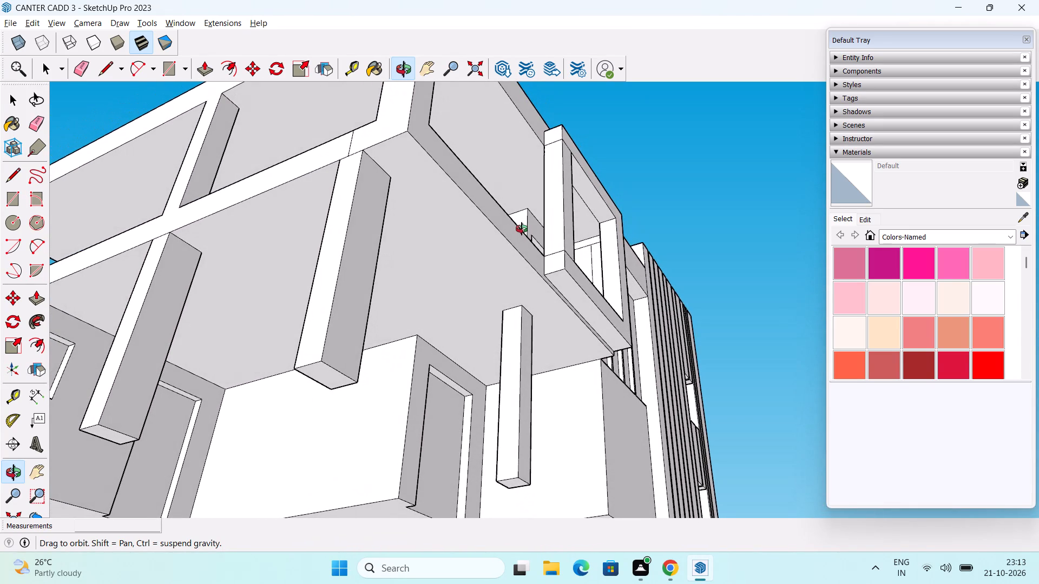
middle_drag(522, 229, 400, 364)
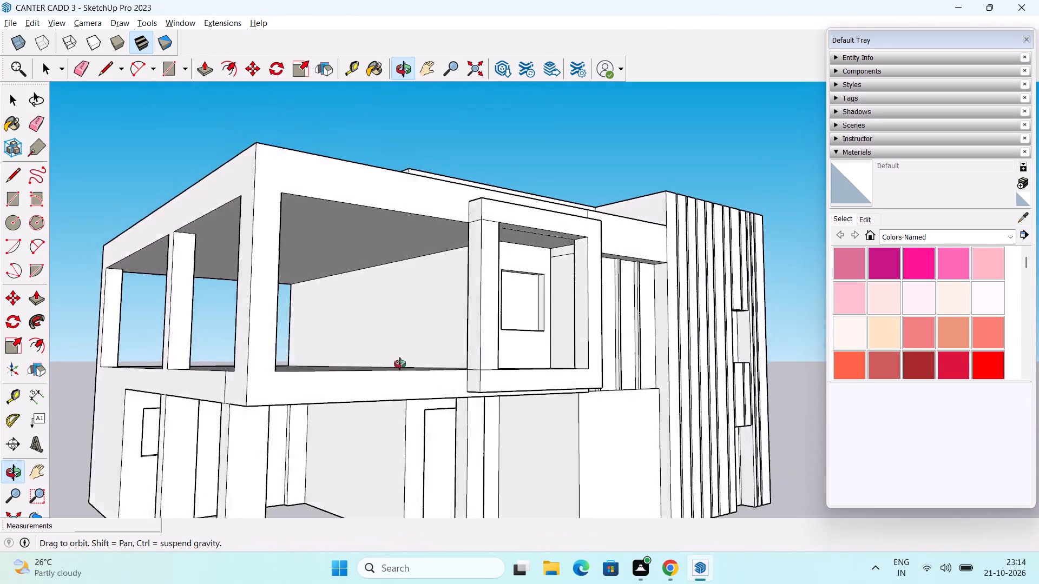
middle_drag(400, 364, 366, 370)
middle_drag(275, 301, 320, 242)
shift+middle_drag(242, 228, 321, 278)
middle_drag(289, 307, 431, 296)
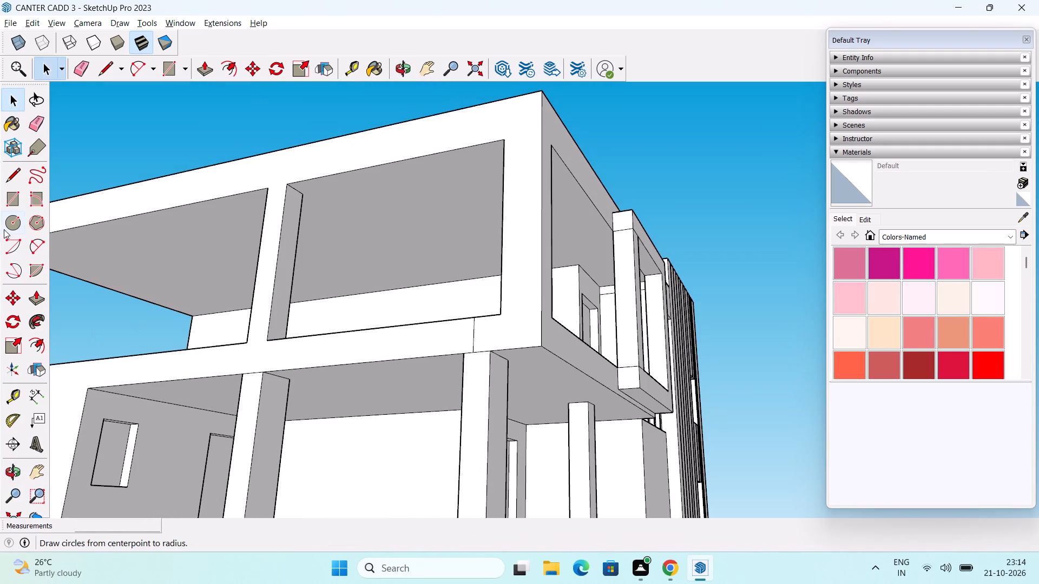
Draw a narrow rectangle about 4' by 1' on the upper-floor ceiling, near the open front corner of the balcony.
click(12, 204)
middle_drag(416, 221, 443, 175)
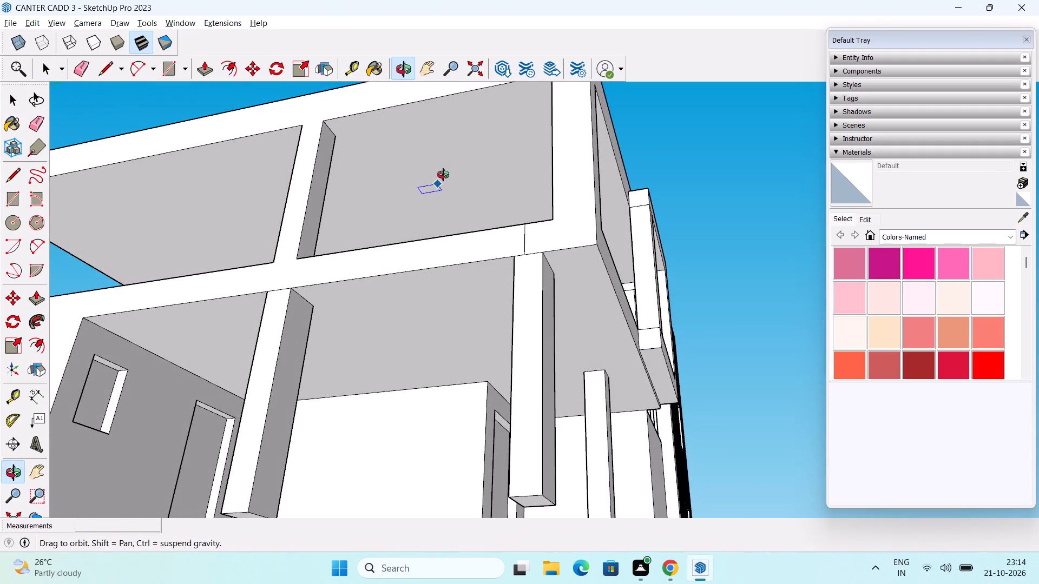
middle_drag(443, 175, 452, 178)
middle_drag(452, 177, 452, 289)
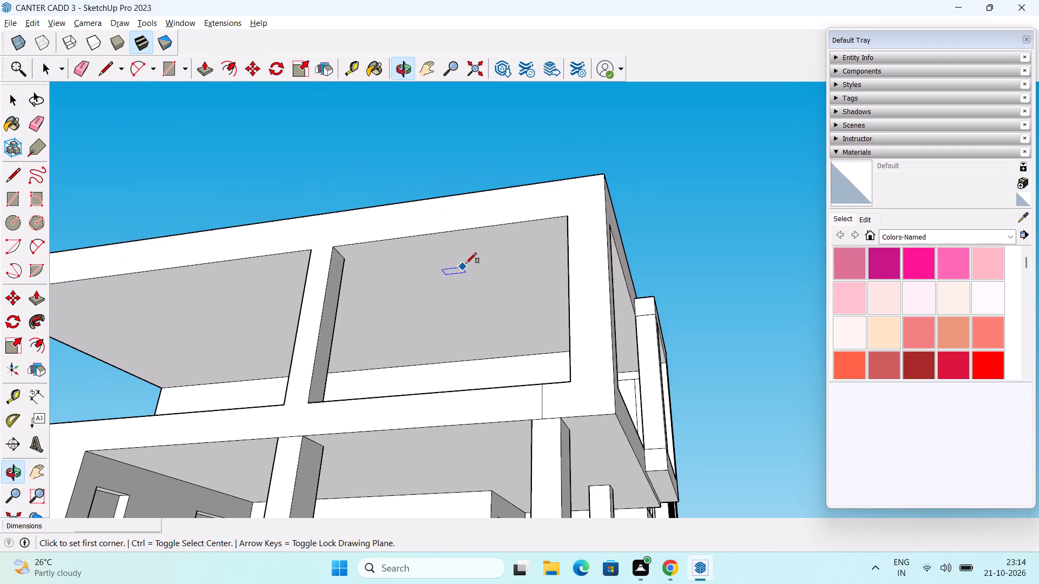
middle_drag(472, 278, 477, 279)
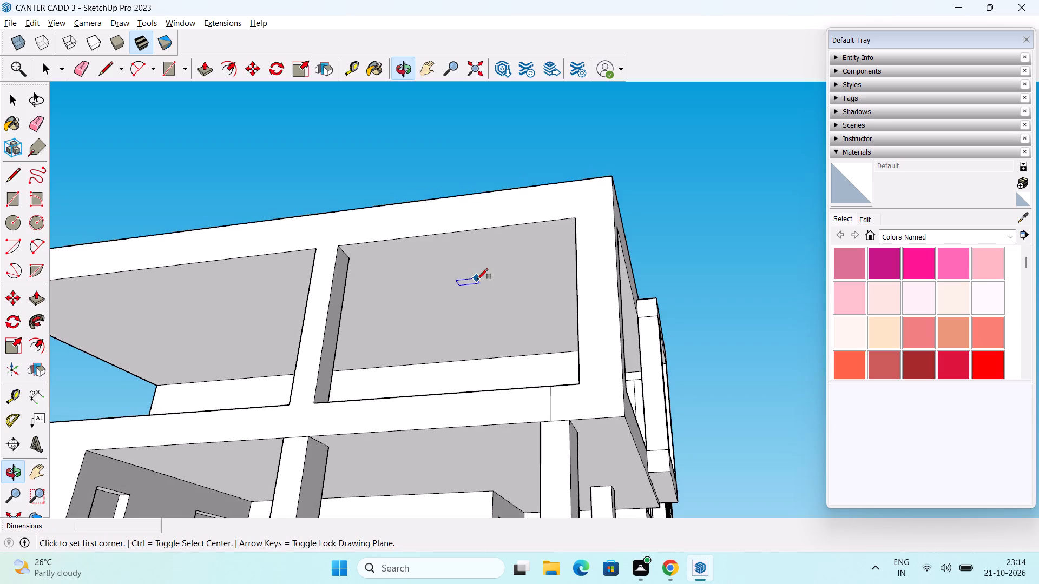
click(495, 250)
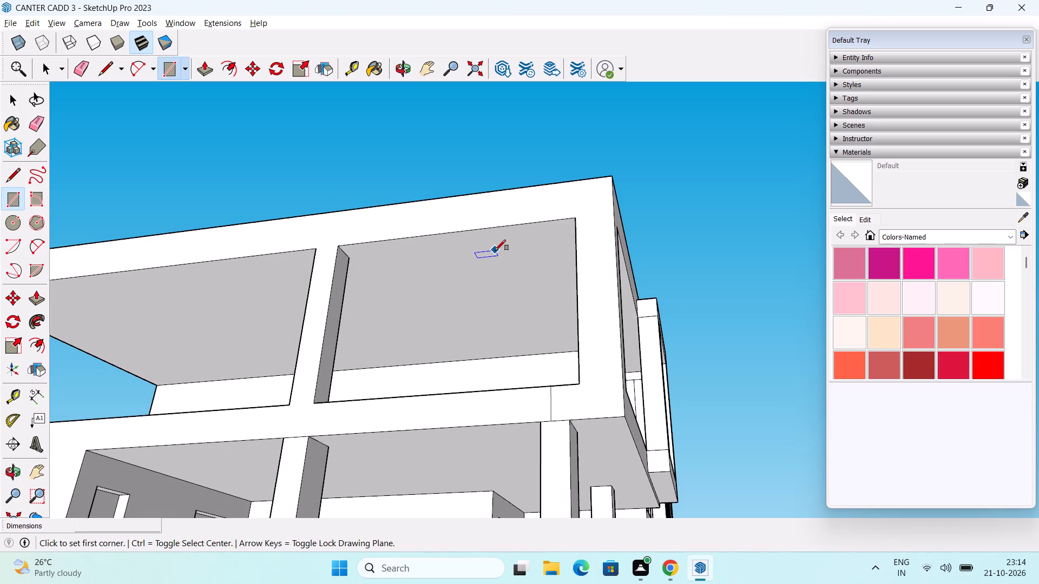
middle_drag(509, 307, 490, 316)
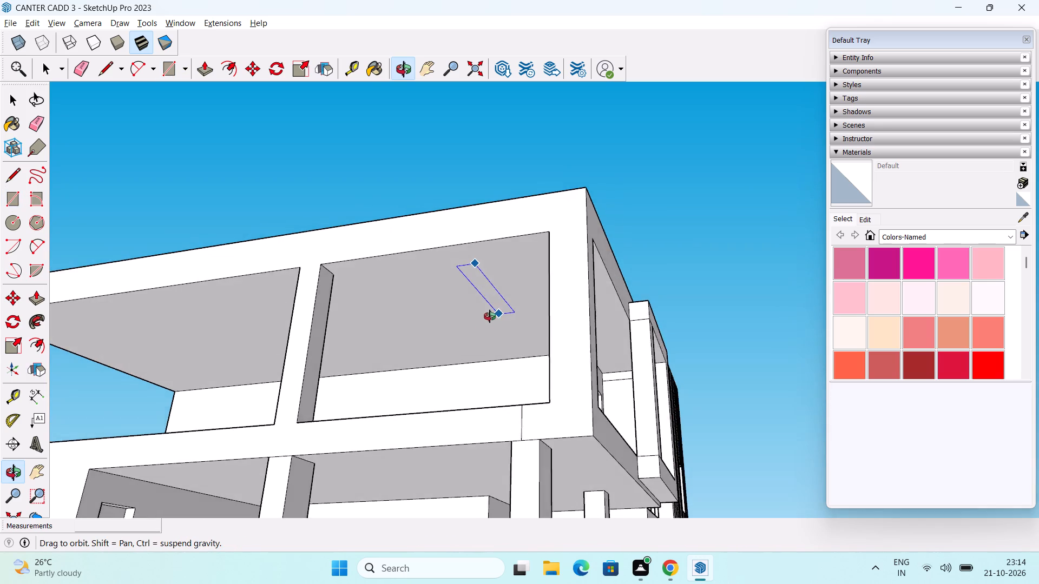
middle_drag(490, 316, 474, 327)
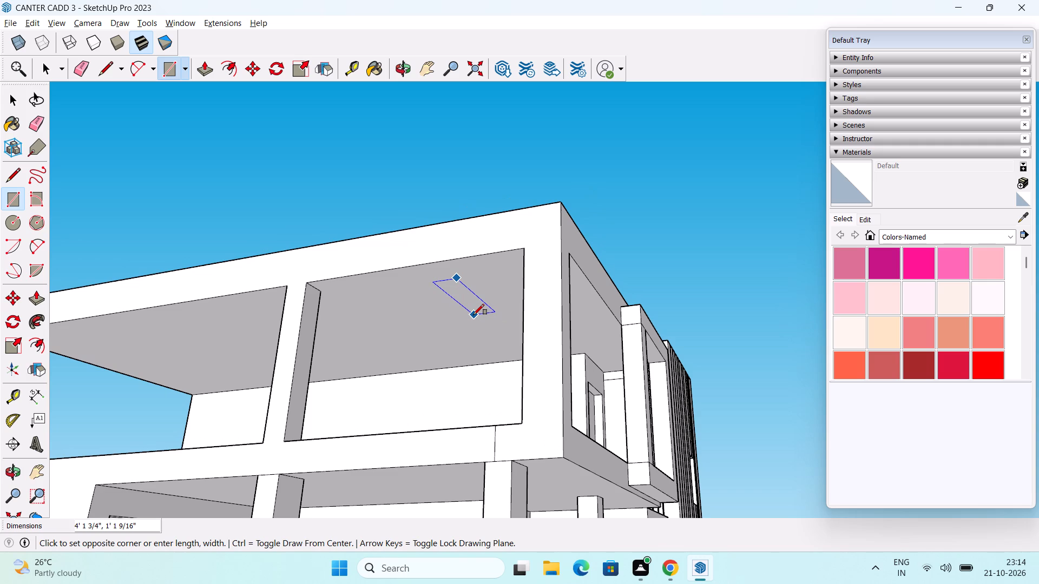
click(467, 316)
middle_drag(482, 319, 423, 321)
key(space)
Push the ceiling rectangle 1' 9" up through the roof slab to cut a slot opening.
middle_drag(383, 329, 435, 247)
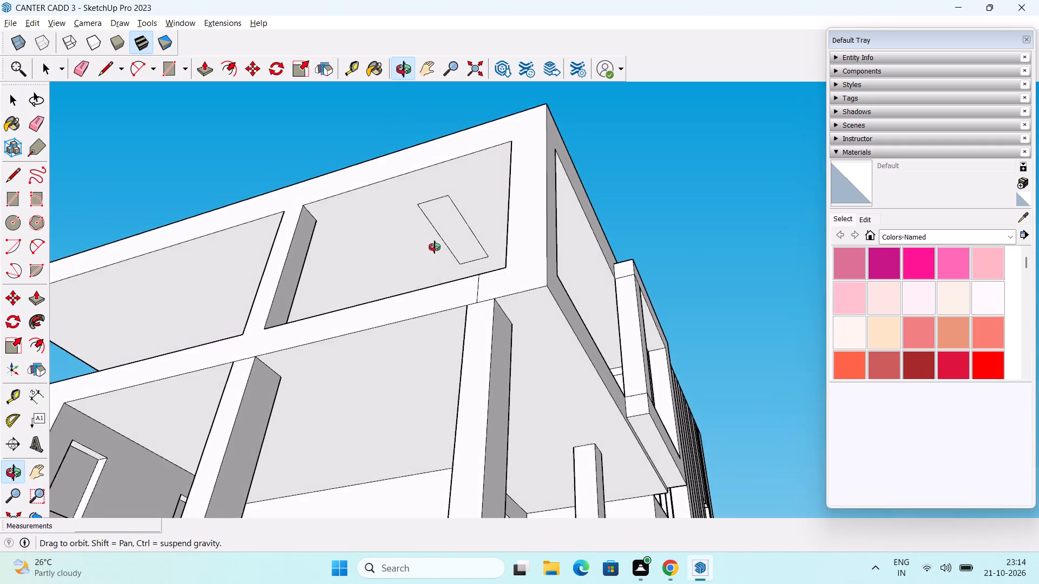
middle_drag(435, 247, 397, 278)
middle_drag(428, 280, 411, 349)
key(p)
middle_drag(407, 334, 425, 326)
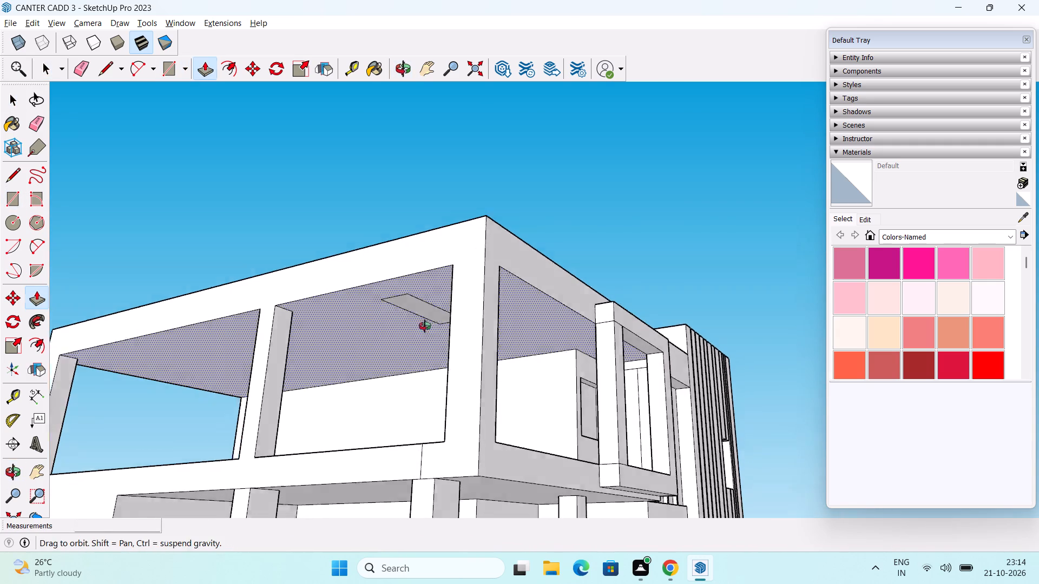
middle_drag(425, 326, 430, 324)
click(431, 296)
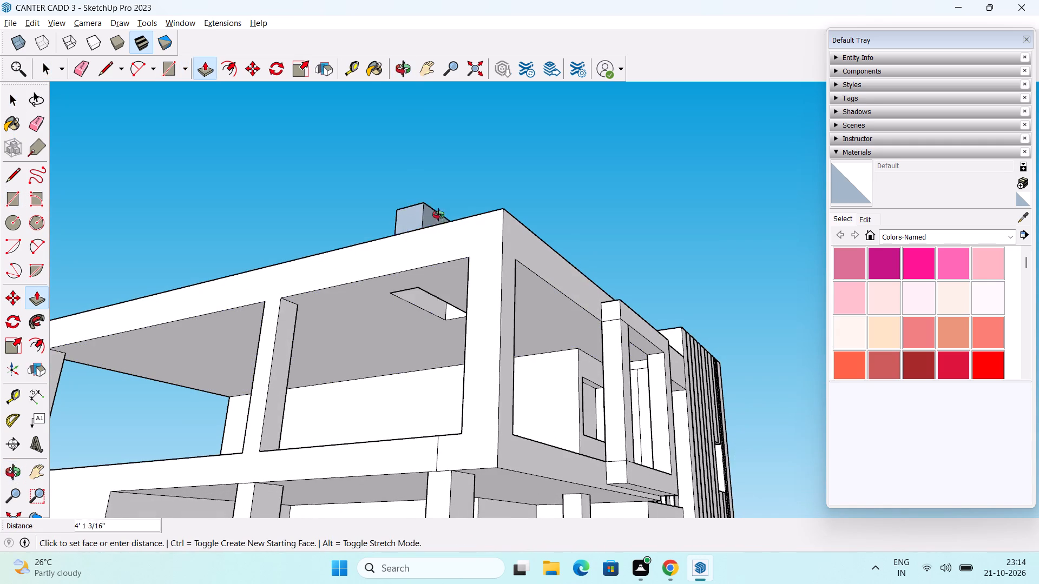
middle_drag(438, 215, 393, 314)
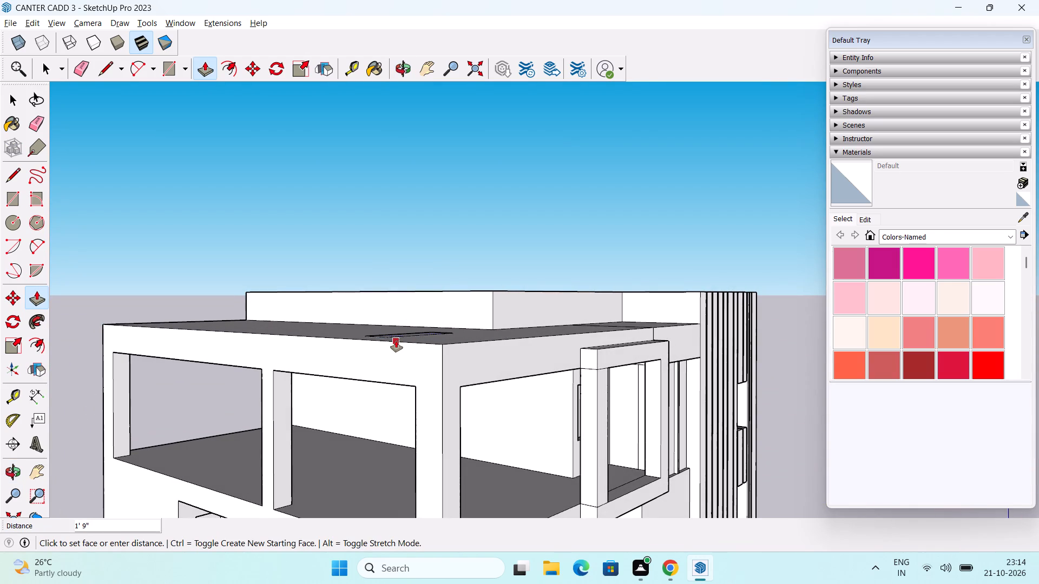
click(396, 341)
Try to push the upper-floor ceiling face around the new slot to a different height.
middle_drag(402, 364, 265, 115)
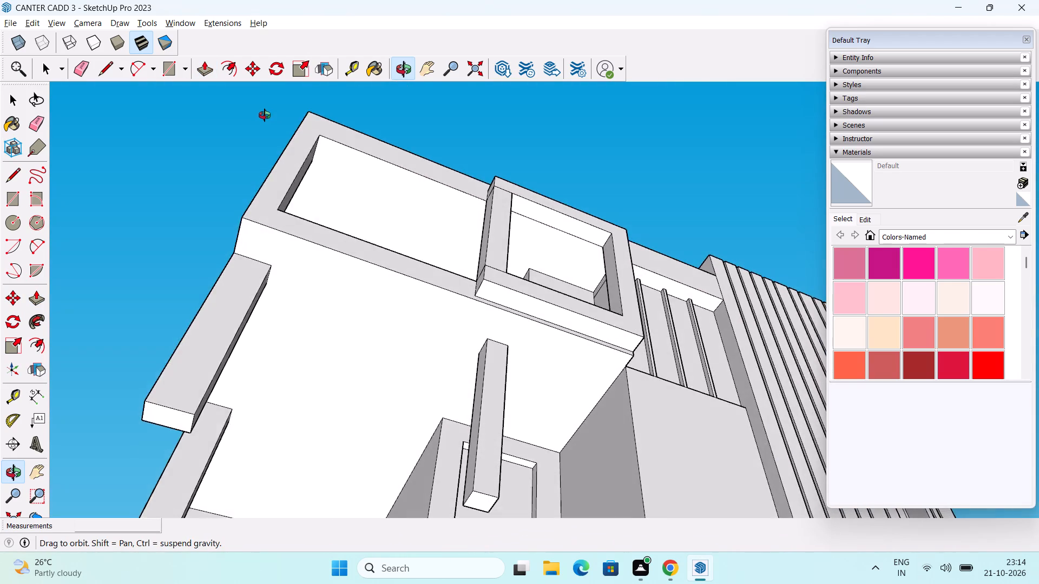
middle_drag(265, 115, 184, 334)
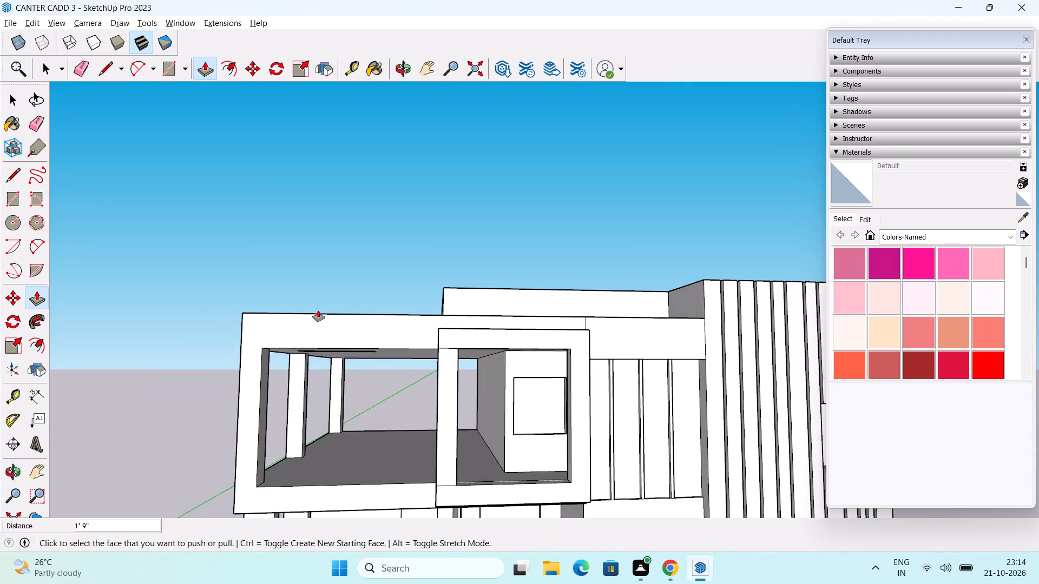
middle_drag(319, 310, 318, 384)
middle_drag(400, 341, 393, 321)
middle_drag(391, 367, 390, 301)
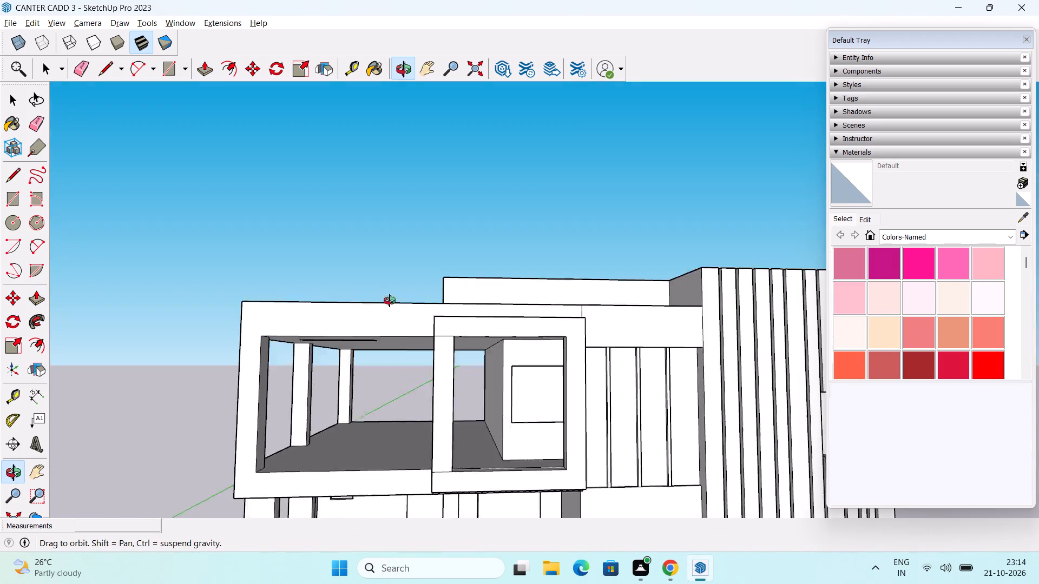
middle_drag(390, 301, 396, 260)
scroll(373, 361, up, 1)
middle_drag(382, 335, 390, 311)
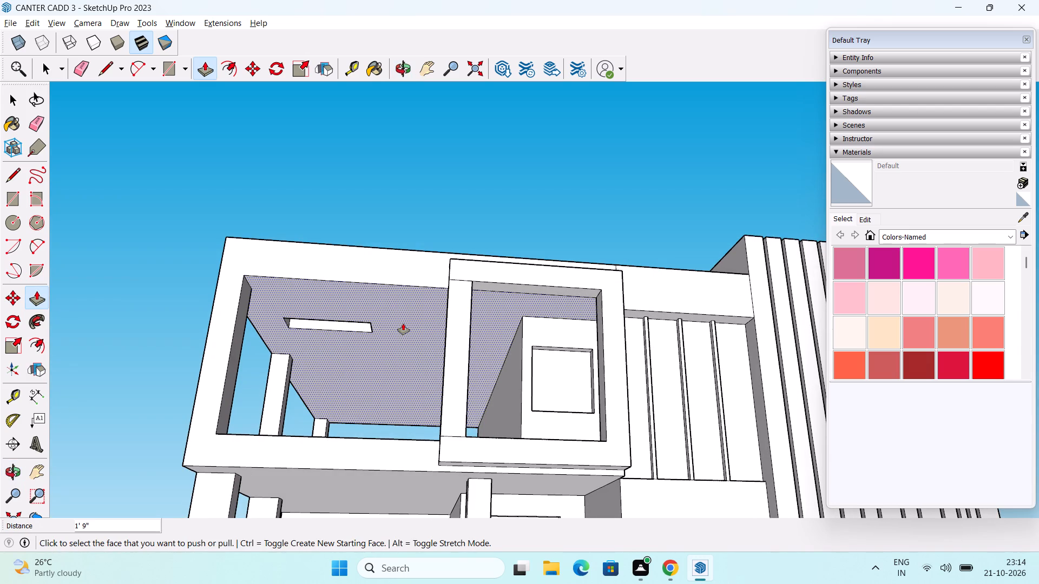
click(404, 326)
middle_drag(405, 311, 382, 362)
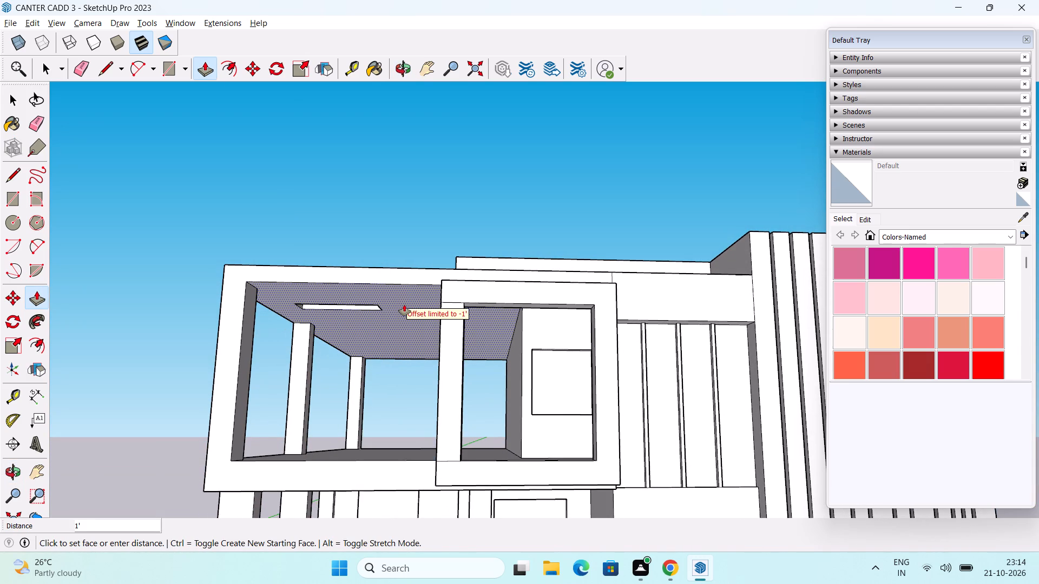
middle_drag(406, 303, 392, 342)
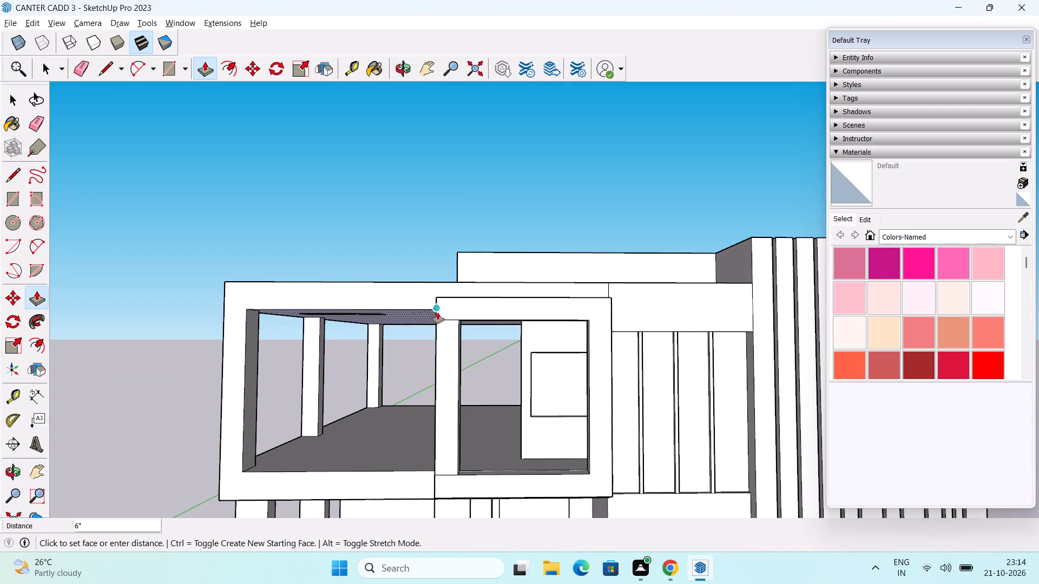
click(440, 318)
Push the lower roof surface above the balcony down 6".
middle_drag(384, 349, 421, 277)
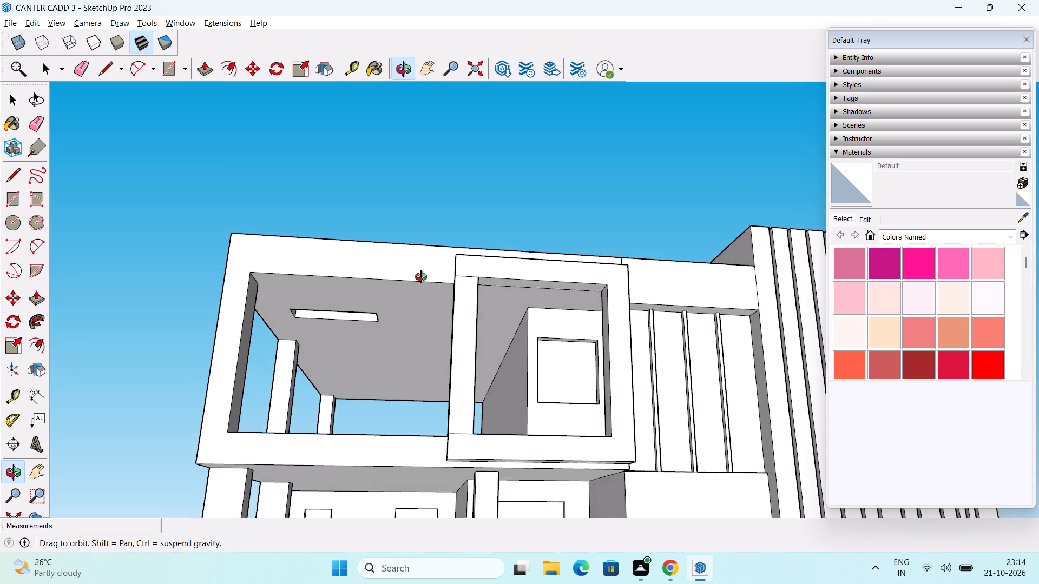
middle_drag(421, 277, 374, 450)
middle_drag(386, 384, 390, 401)
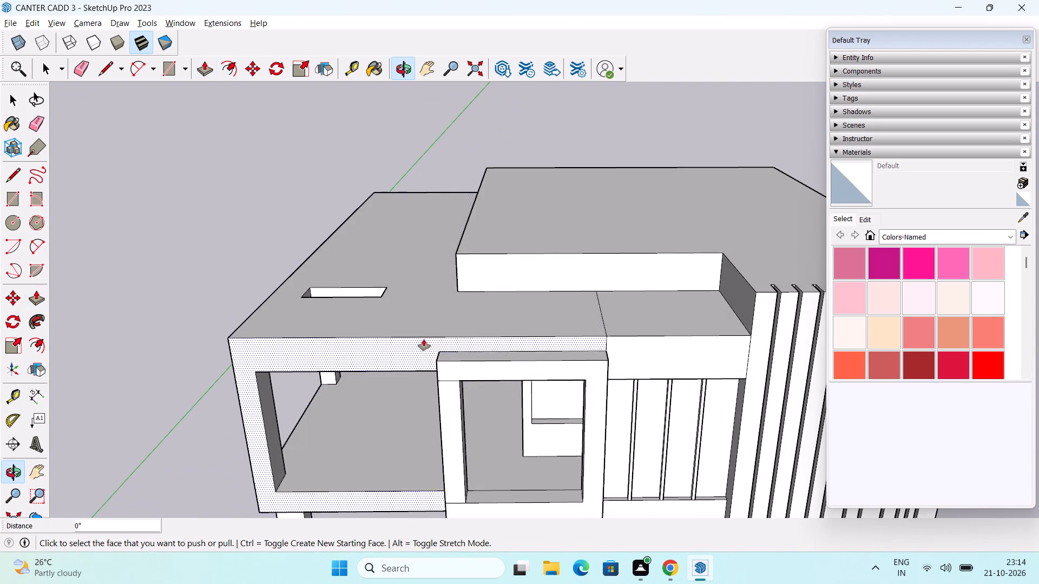
click(440, 307)
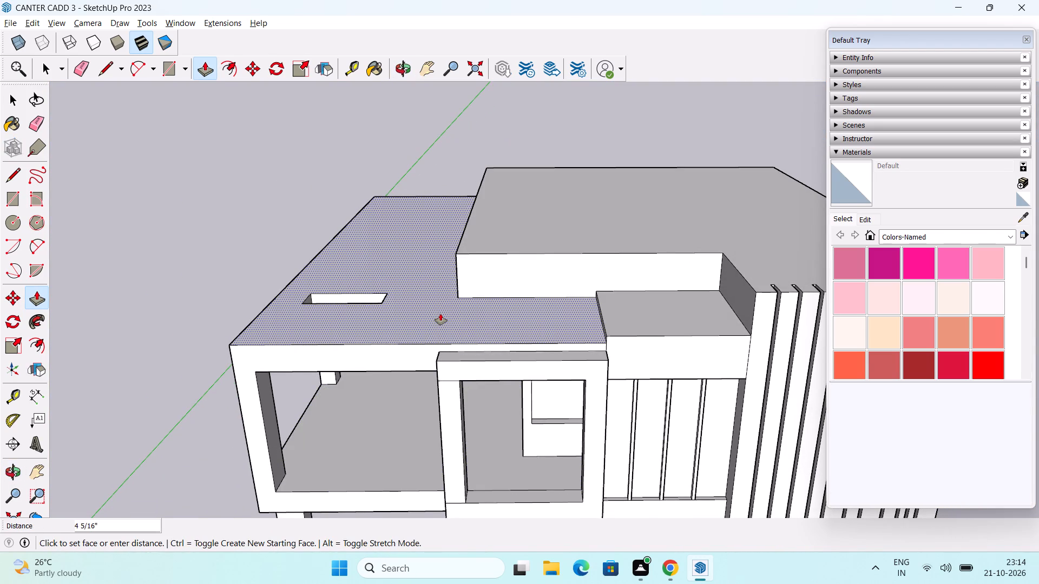
key(9)
key(BackSpace)
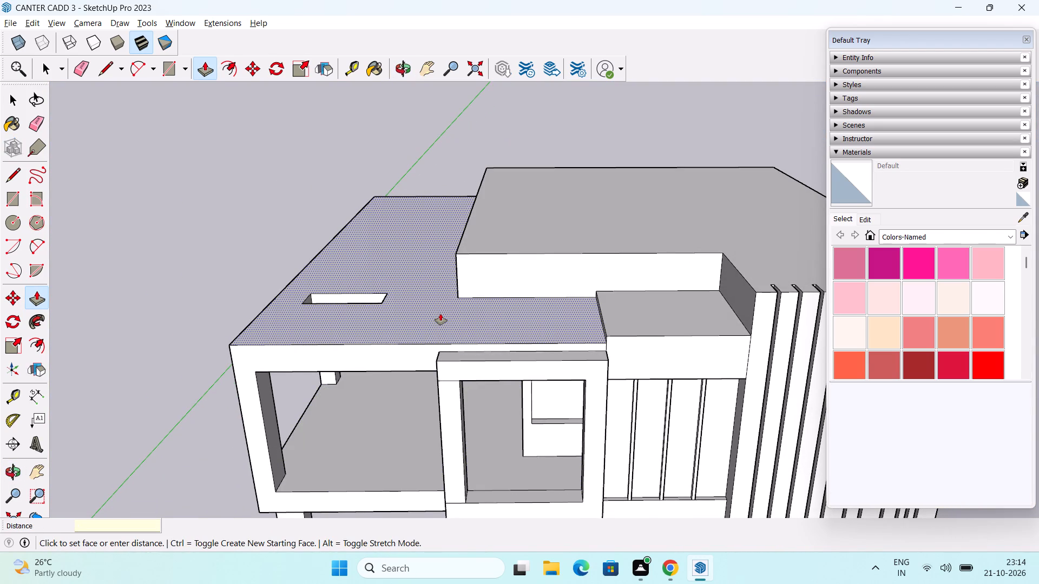
text(6")
key(Return)
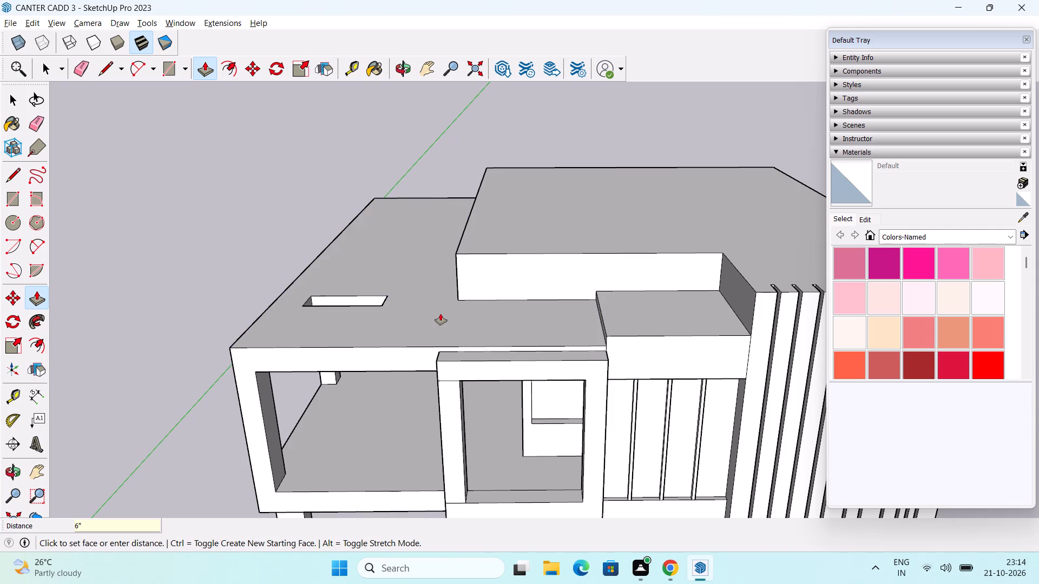
Repeat the 6" downward push on the small roof strip beside the vertical fins and on the roof block's top face.
double_click(653, 310)
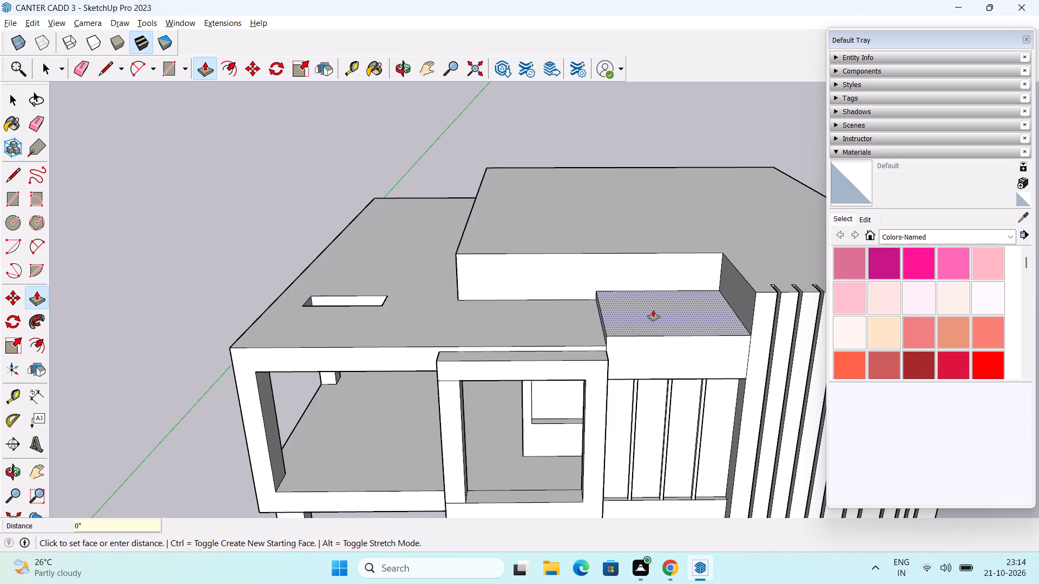
middle_drag(637, 350, 641, 356)
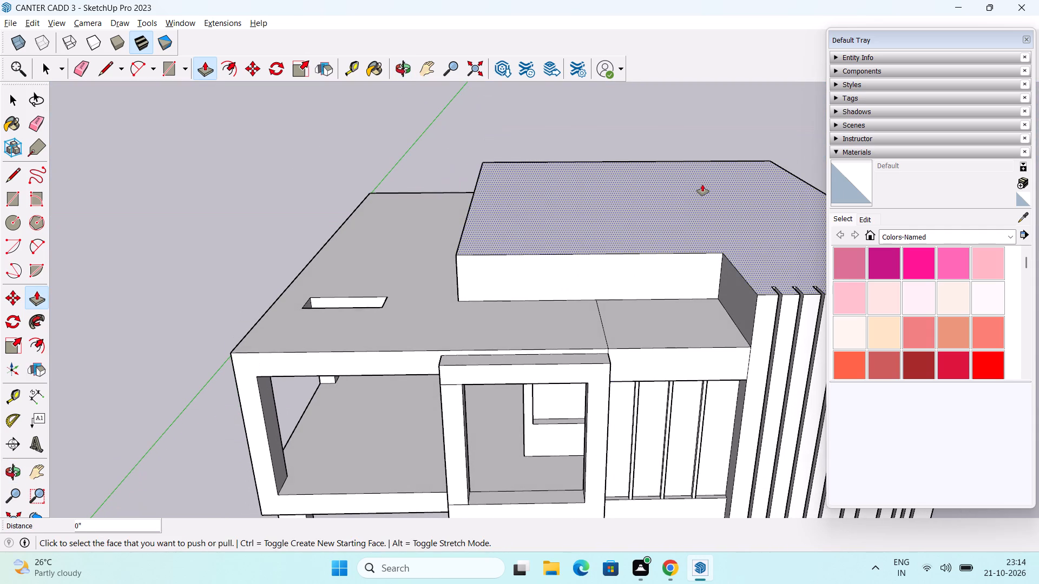
double_click(702, 184)
Examine the thinned roof, the slot opening and the front facade from below and from above.
middle_drag(688, 318, 681, 216)
scroll(671, 275, down, 1)
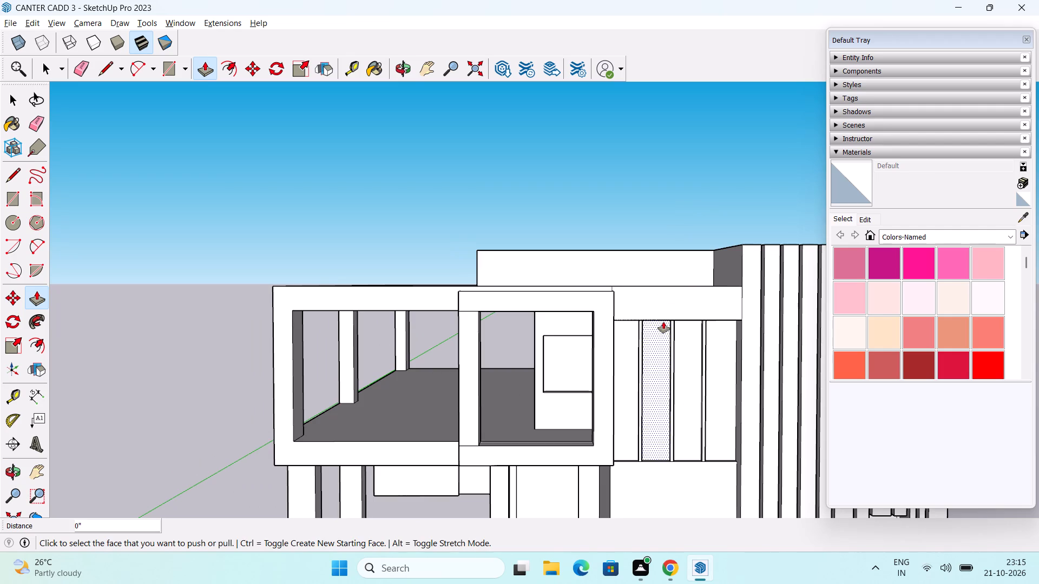
middle_drag(663, 322, 630, 342)
middle_drag(412, 415, 485, 330)
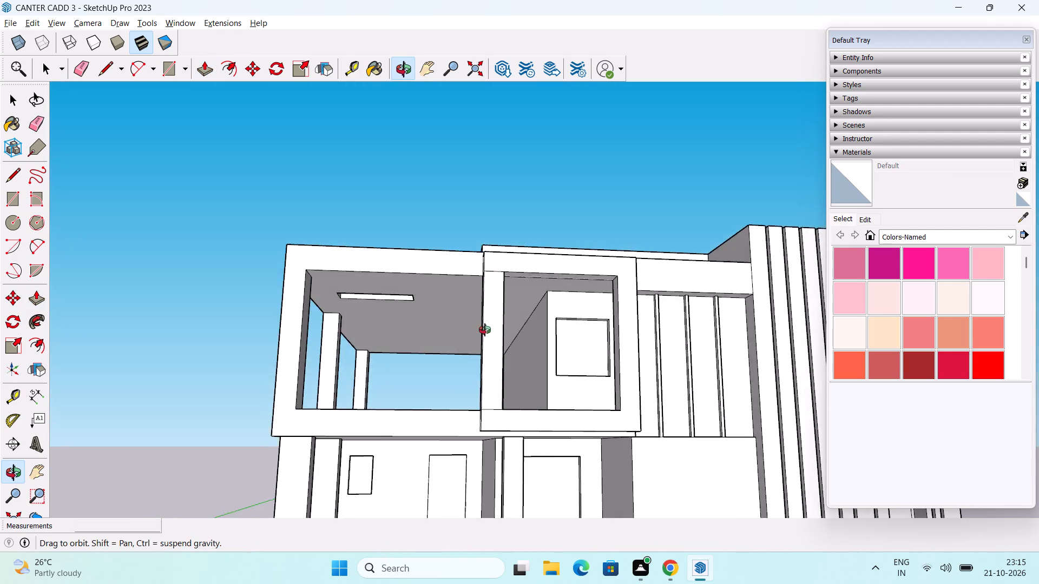
middle_drag(485, 330, 461, 416)
middle_drag(496, 335, 500, 355)
middle_drag(384, 388, 412, 201)
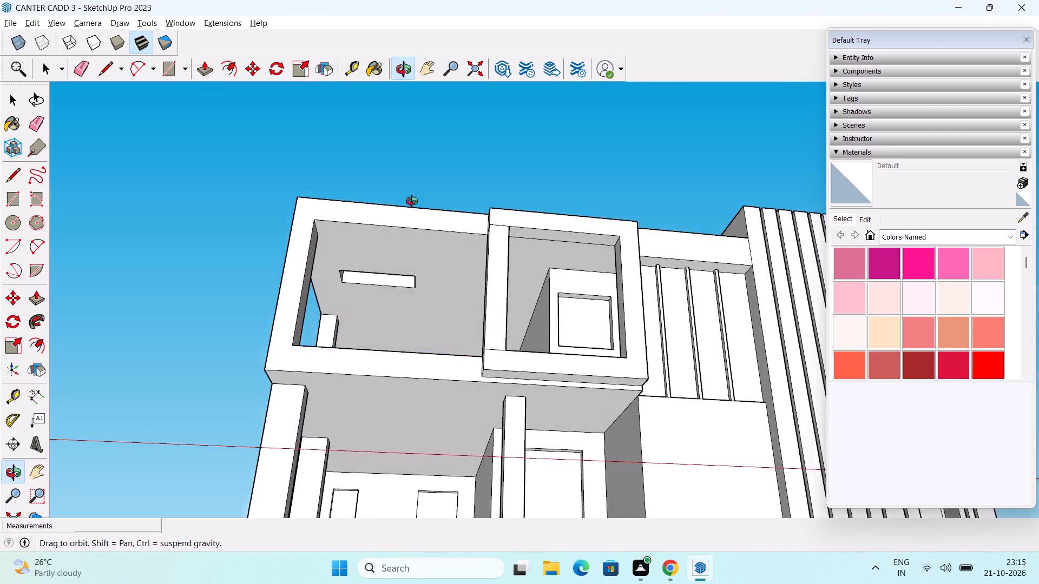
middle_drag(412, 201, 420, 204)
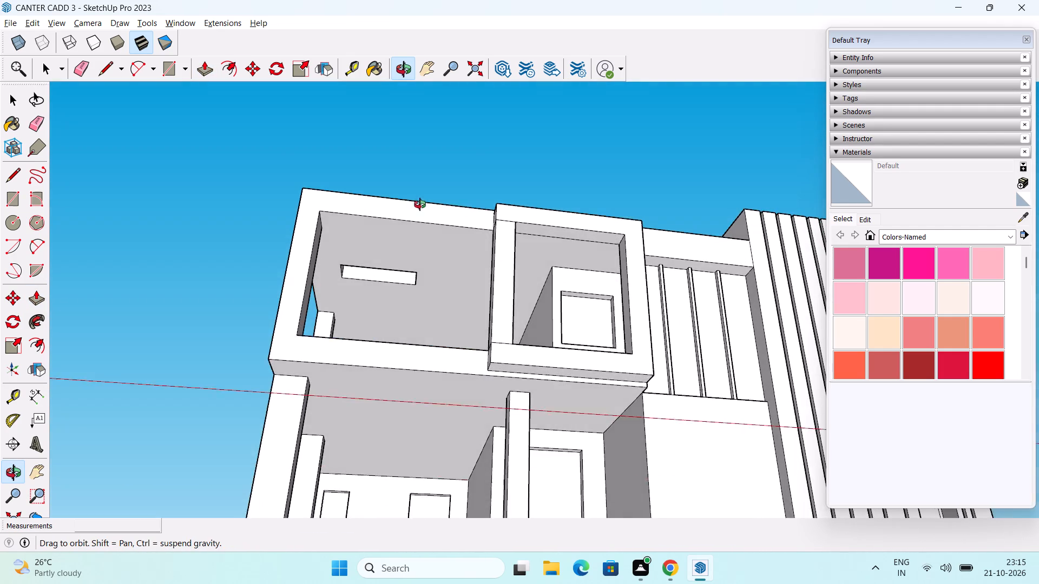
middle_drag(420, 204, 339, 373)
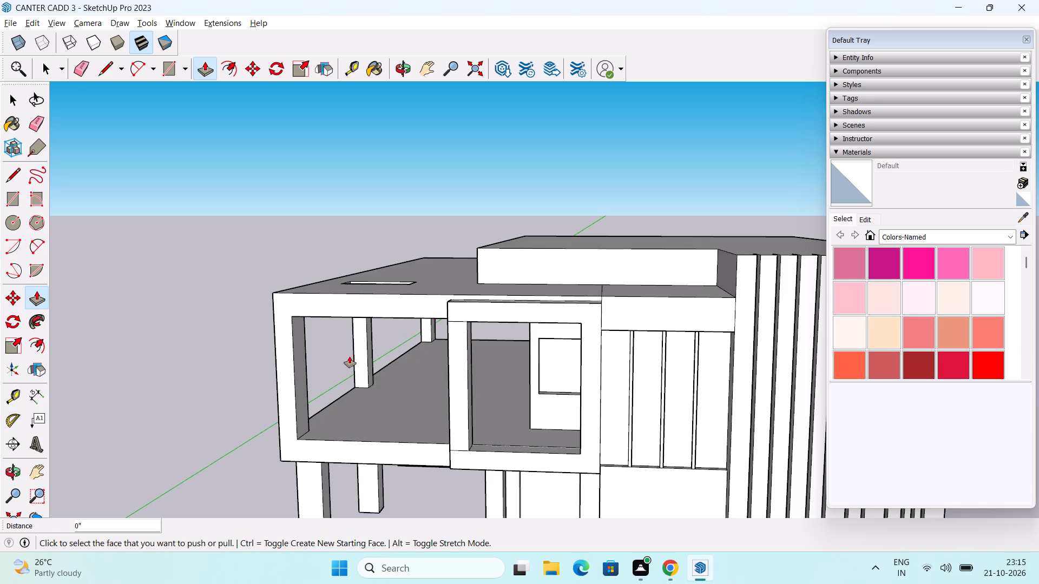
Undo the recent roof-thinning pushes and the push that cut the slot through the upper-floor ceiling.
middle_drag(357, 370, 563, 224)
middle_drag(469, 310, 571, 281)
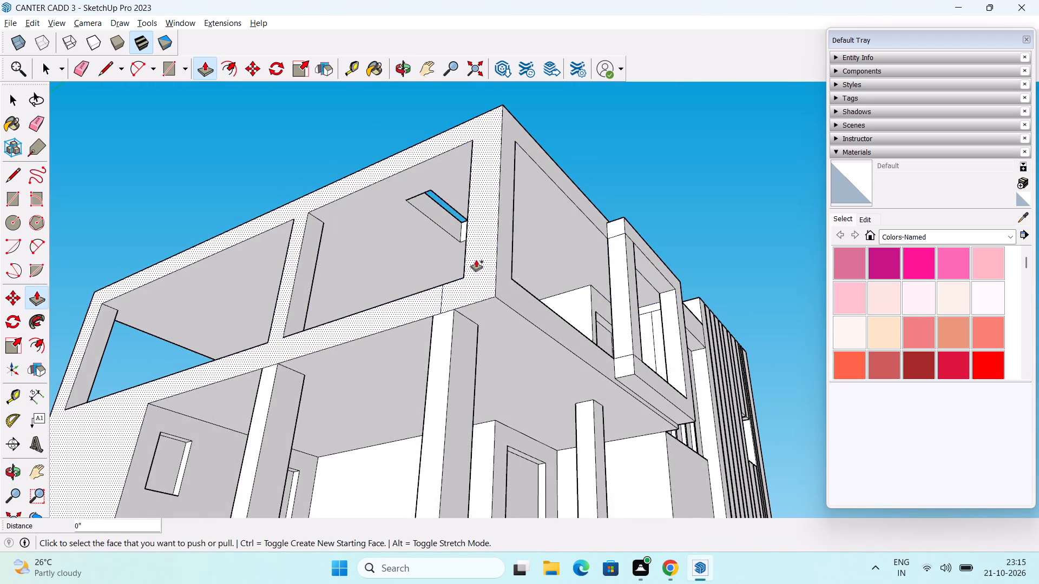
scroll(476, 260, up, 2)
middle_drag(444, 236, 534, 224)
key(space)
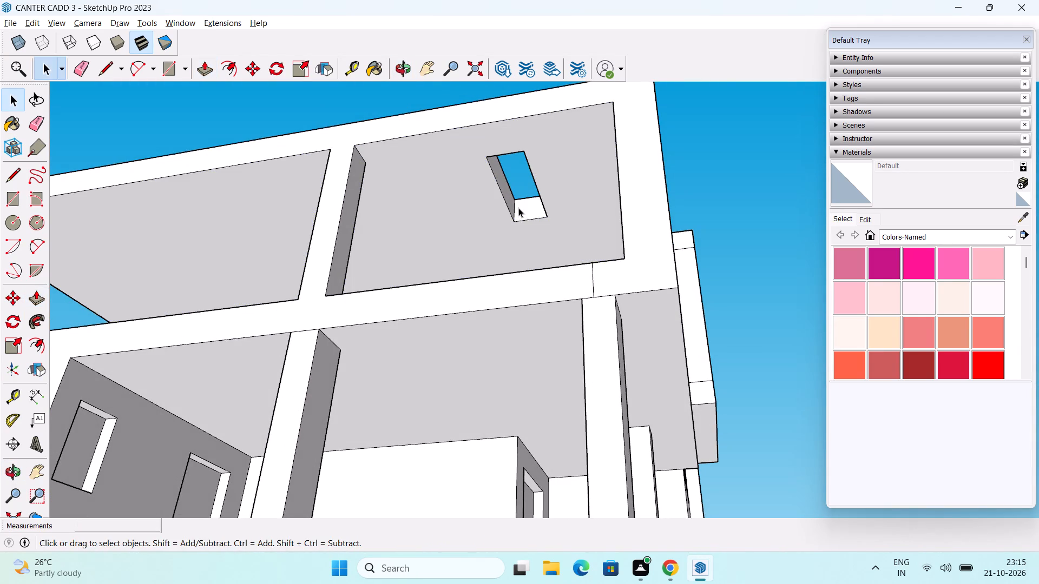
middle_drag(518, 204, 509, 221)
key(ctrl+z)
key(ctrl+z)
key(ctrl+z)
key(ctrl+z)
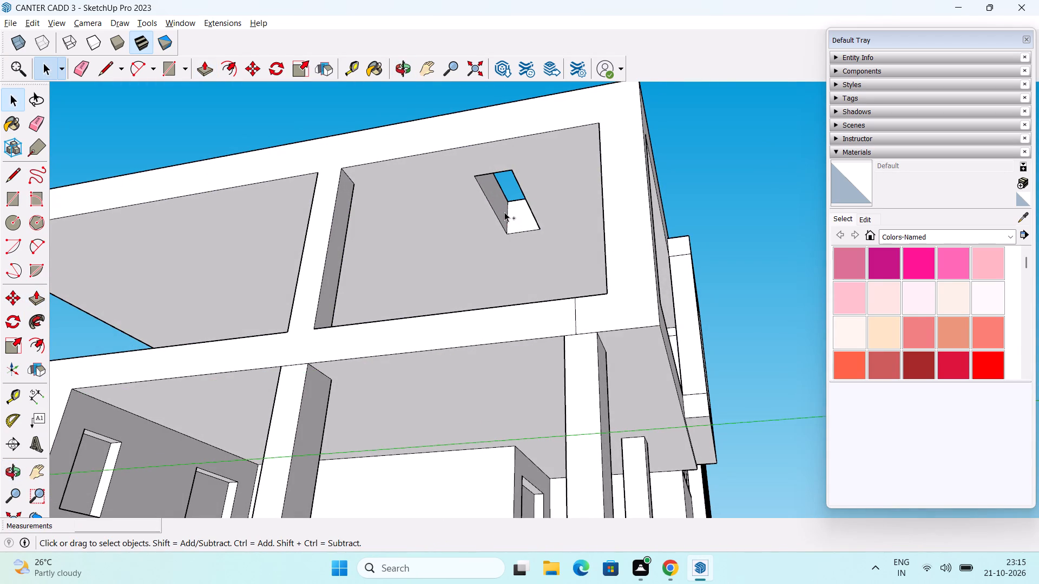
key(ctrl+z)
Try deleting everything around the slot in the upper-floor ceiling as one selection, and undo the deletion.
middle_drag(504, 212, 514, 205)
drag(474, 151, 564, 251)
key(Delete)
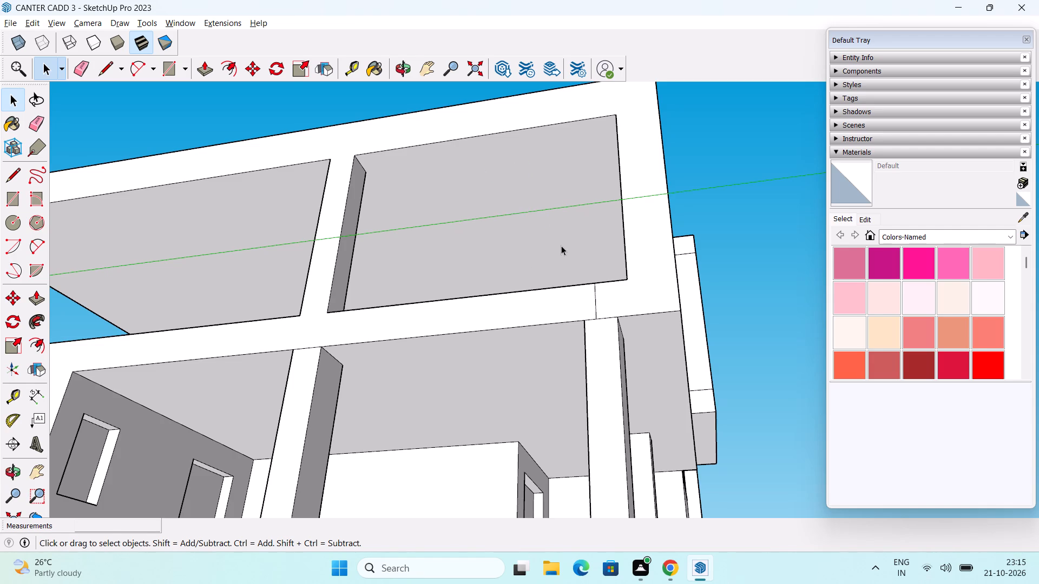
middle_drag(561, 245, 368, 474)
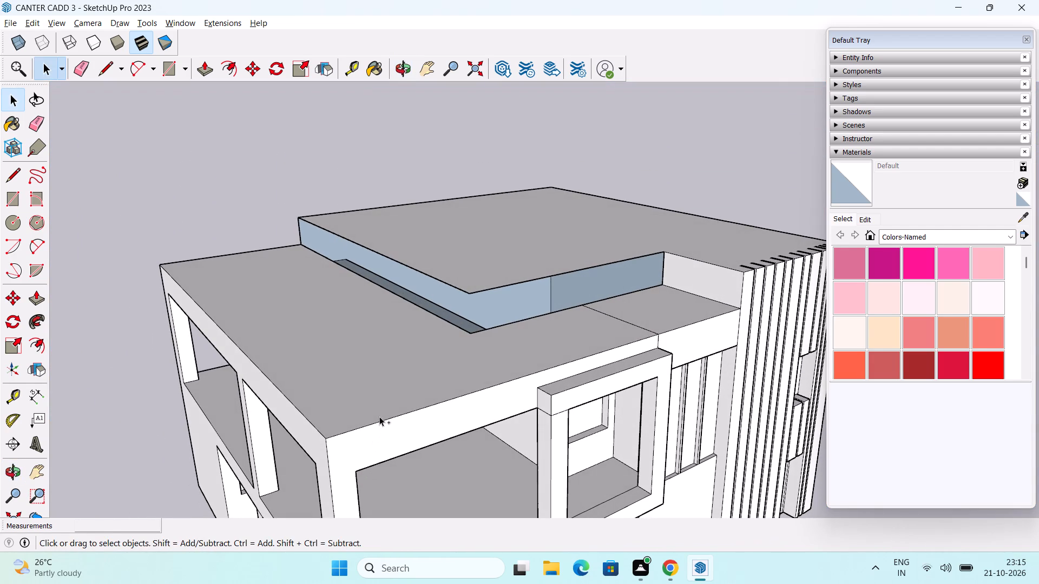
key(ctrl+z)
Erase the edges of the slot outline from the upper-floor ceiling near the front corner.
middle_drag(385, 400, 501, 247)
scroll(468, 273, up, 2)
middle_drag(447, 289, 463, 278)
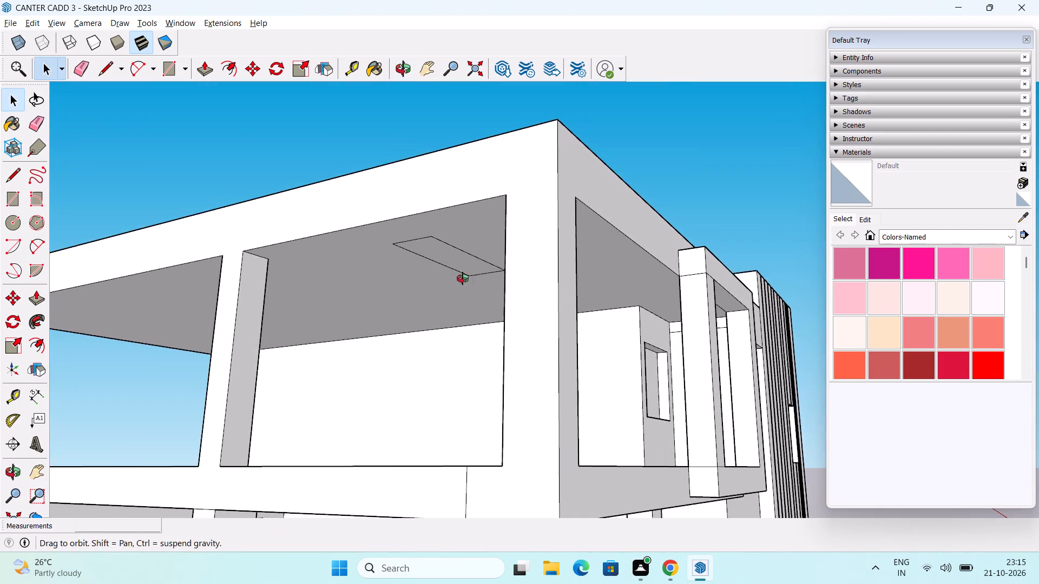
middle_drag(463, 278, 515, 241)
click(527, 207)
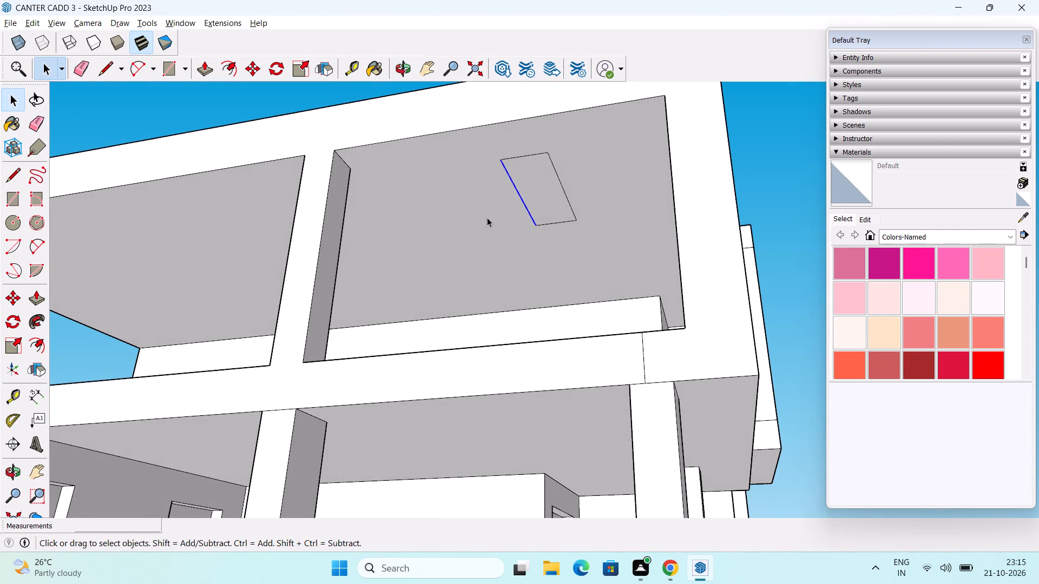
key(e)
drag(499, 206, 524, 198)
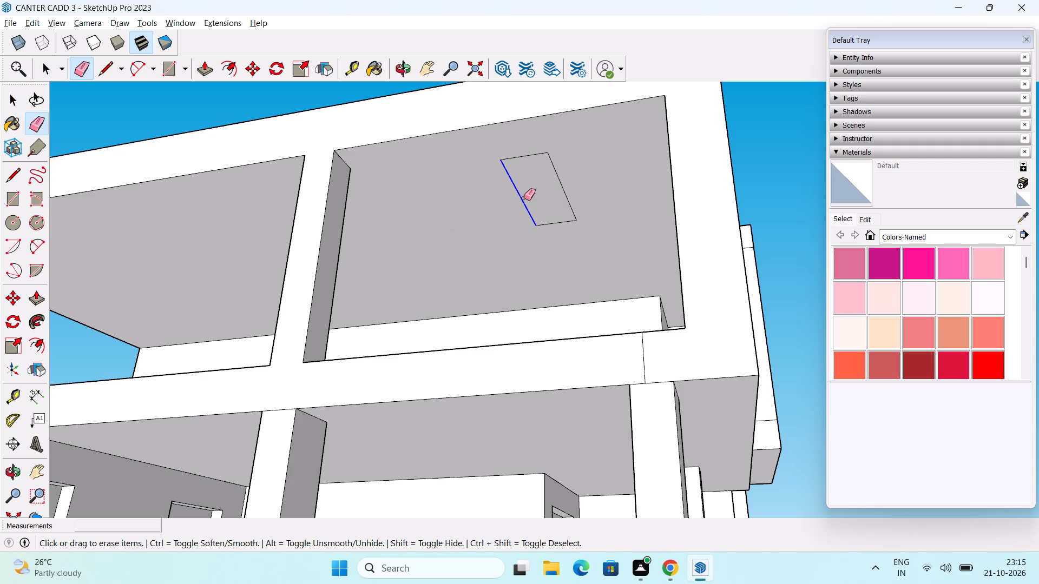
drag(524, 198, 570, 187)
drag(534, 149, 555, 242)
scroll(561, 181, down, 3)
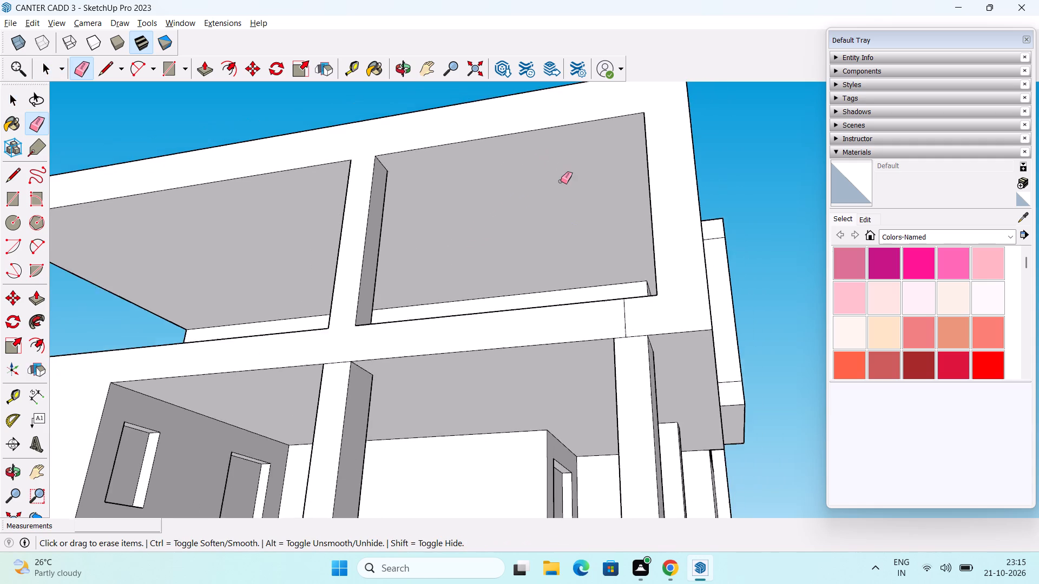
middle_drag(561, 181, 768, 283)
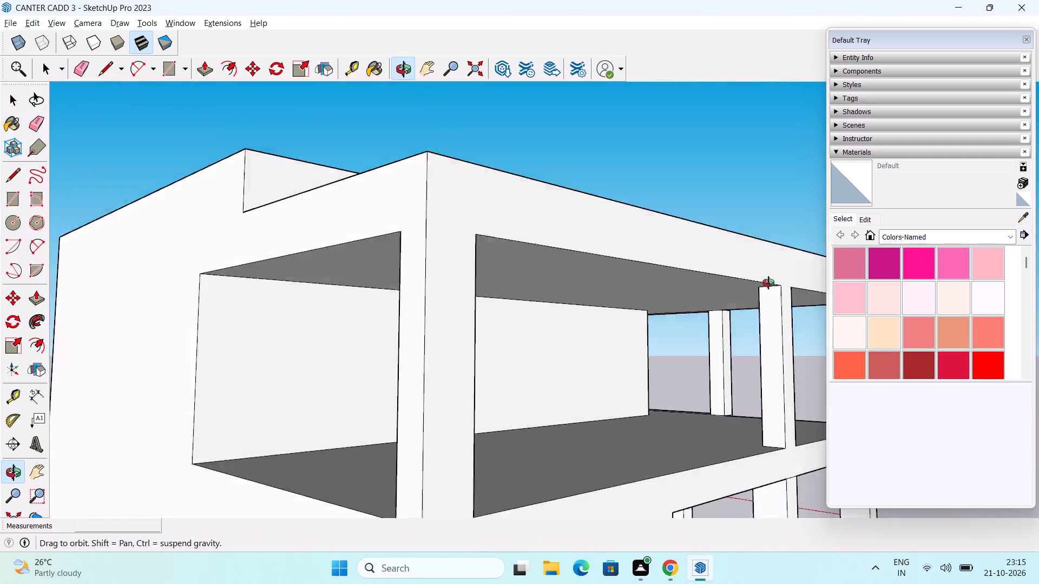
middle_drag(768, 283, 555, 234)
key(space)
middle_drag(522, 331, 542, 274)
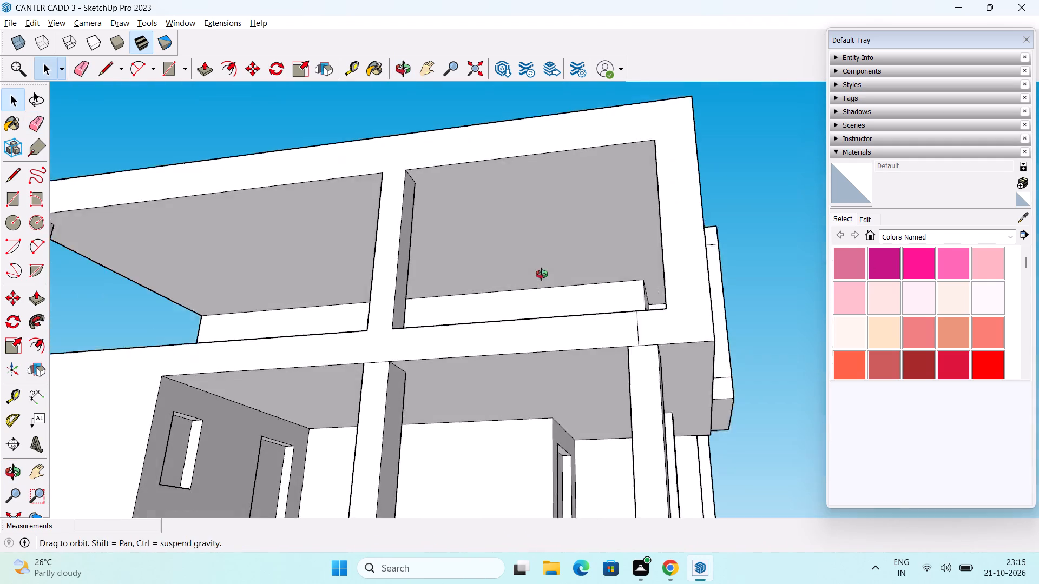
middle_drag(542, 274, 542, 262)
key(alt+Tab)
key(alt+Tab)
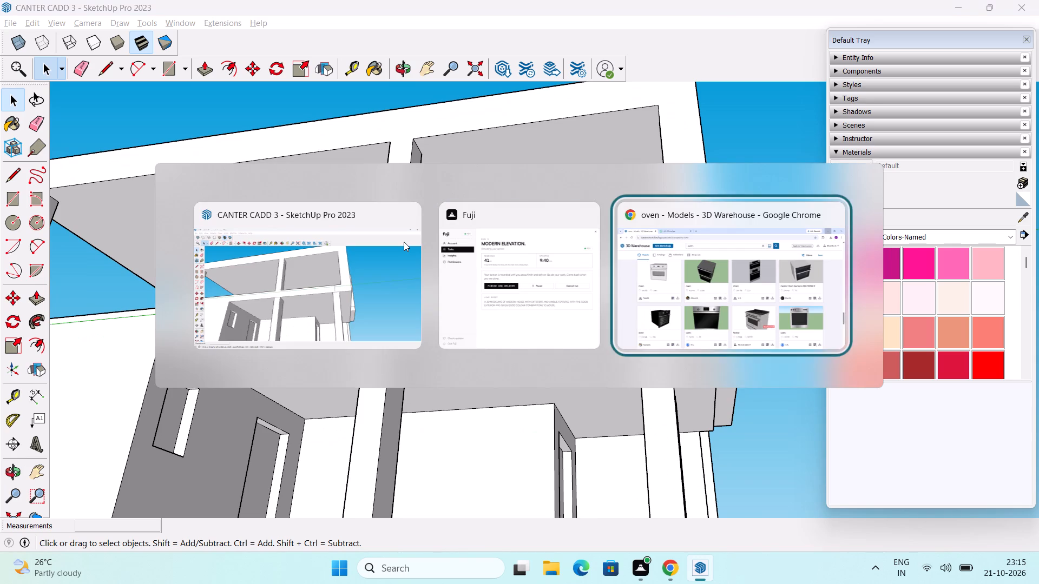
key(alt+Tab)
Draw a rectangle about 7' by 2' on the upper-floor ceiling between the front corner column and the next side column.
click(13, 204)
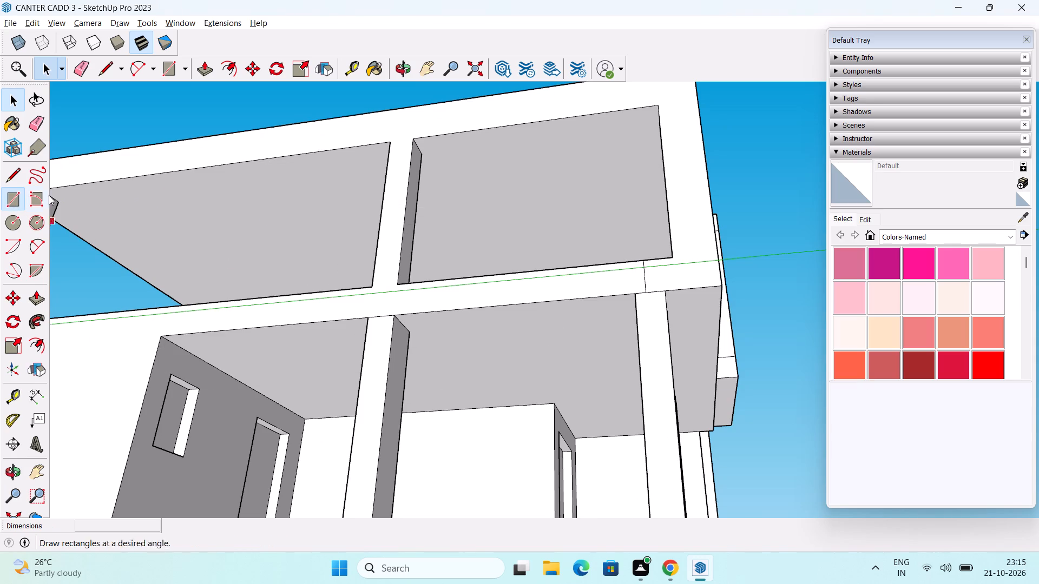
middle_drag(527, 251, 508, 338)
middle_drag(517, 323, 549, 313)
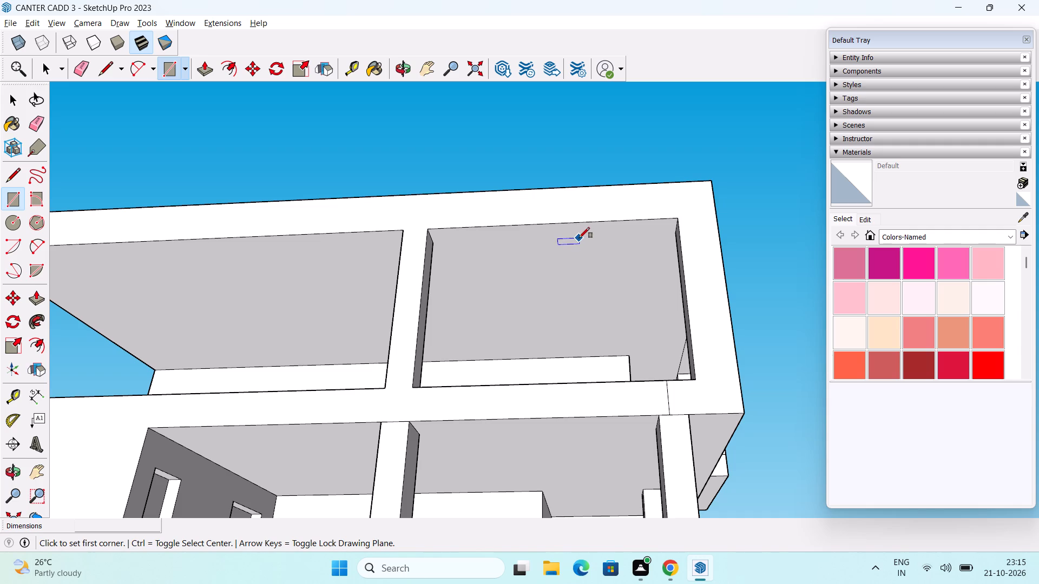
click(571, 237)
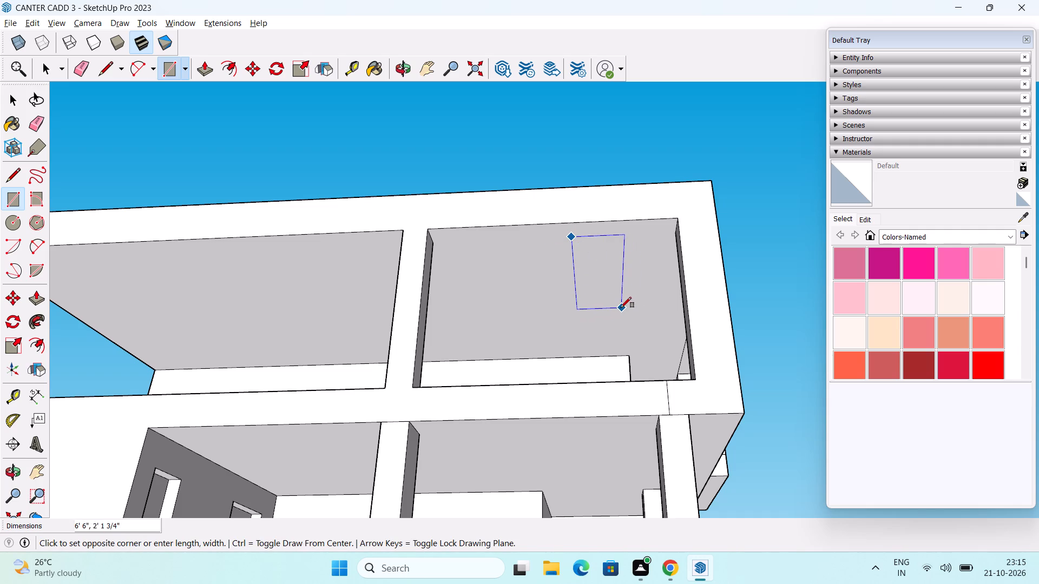
click(622, 314)
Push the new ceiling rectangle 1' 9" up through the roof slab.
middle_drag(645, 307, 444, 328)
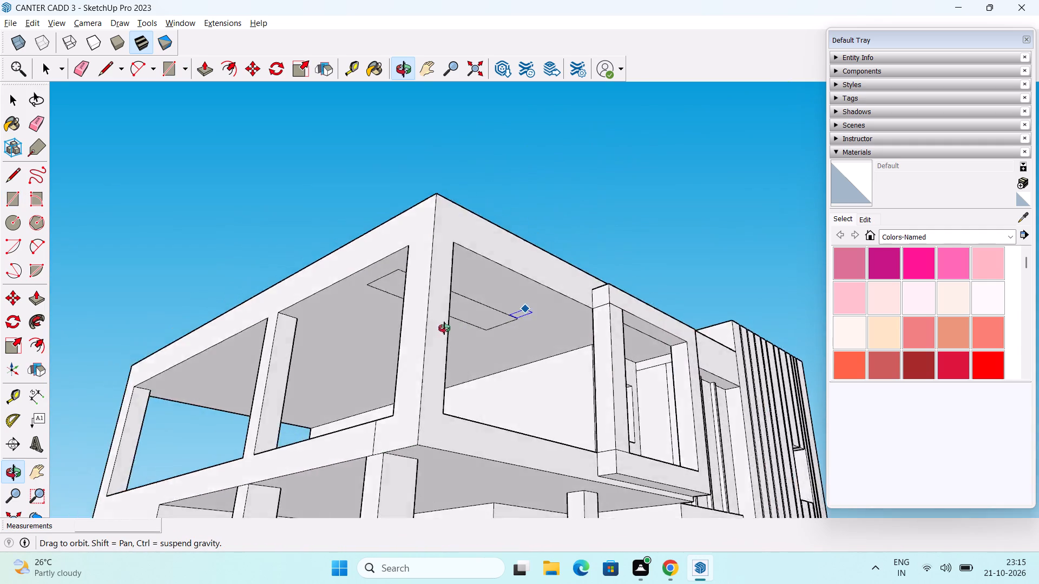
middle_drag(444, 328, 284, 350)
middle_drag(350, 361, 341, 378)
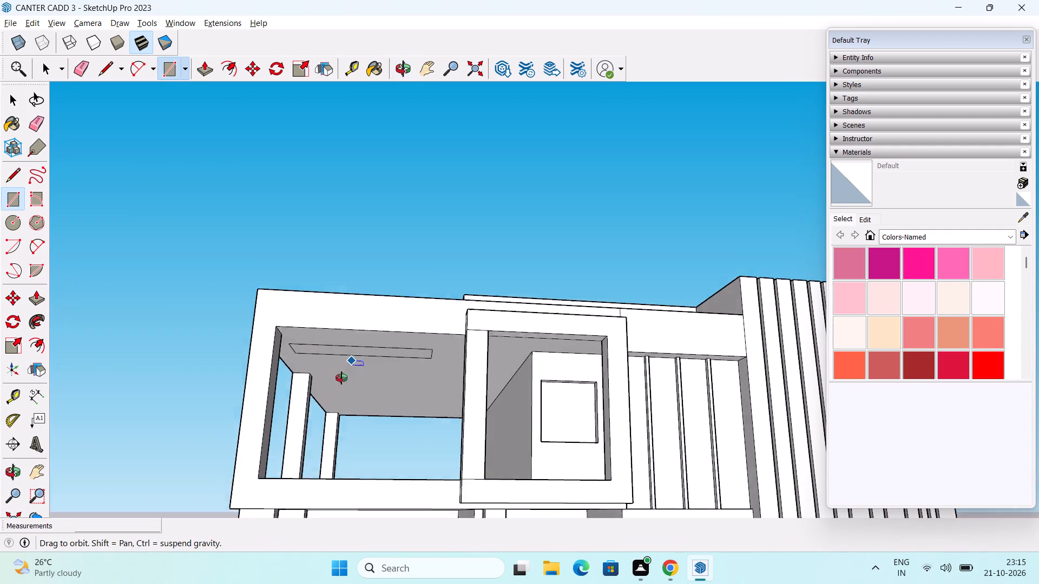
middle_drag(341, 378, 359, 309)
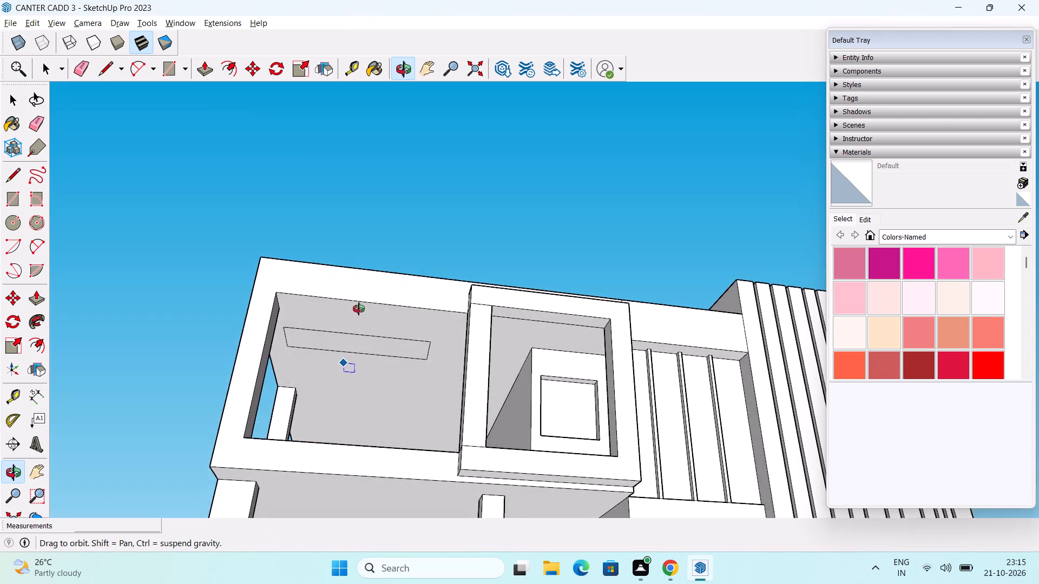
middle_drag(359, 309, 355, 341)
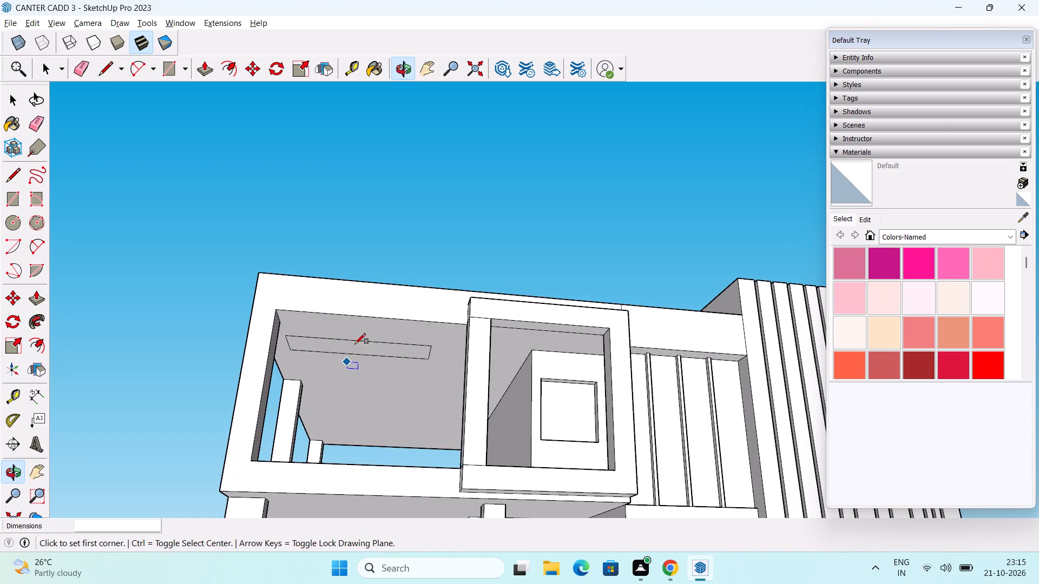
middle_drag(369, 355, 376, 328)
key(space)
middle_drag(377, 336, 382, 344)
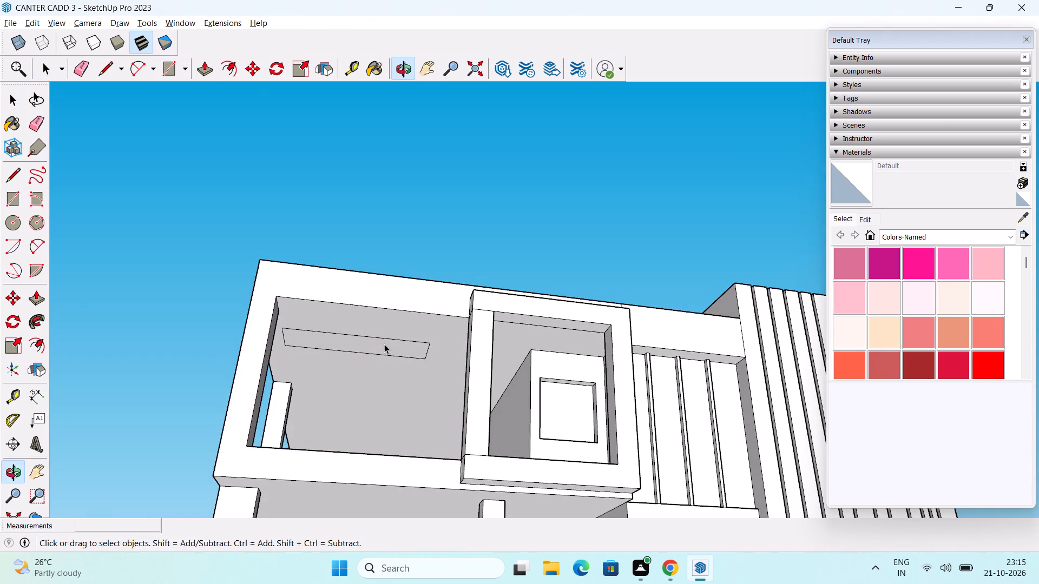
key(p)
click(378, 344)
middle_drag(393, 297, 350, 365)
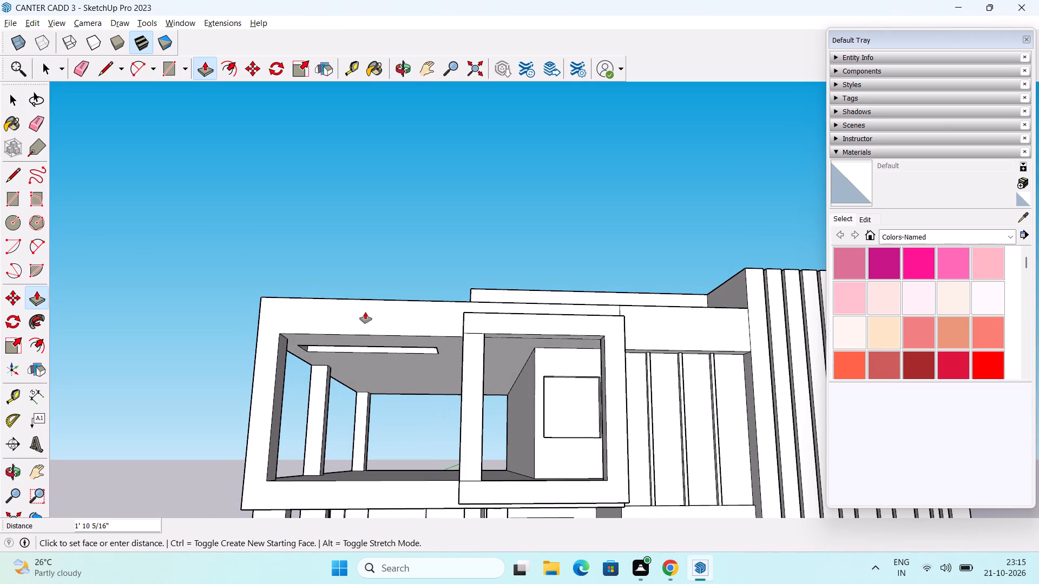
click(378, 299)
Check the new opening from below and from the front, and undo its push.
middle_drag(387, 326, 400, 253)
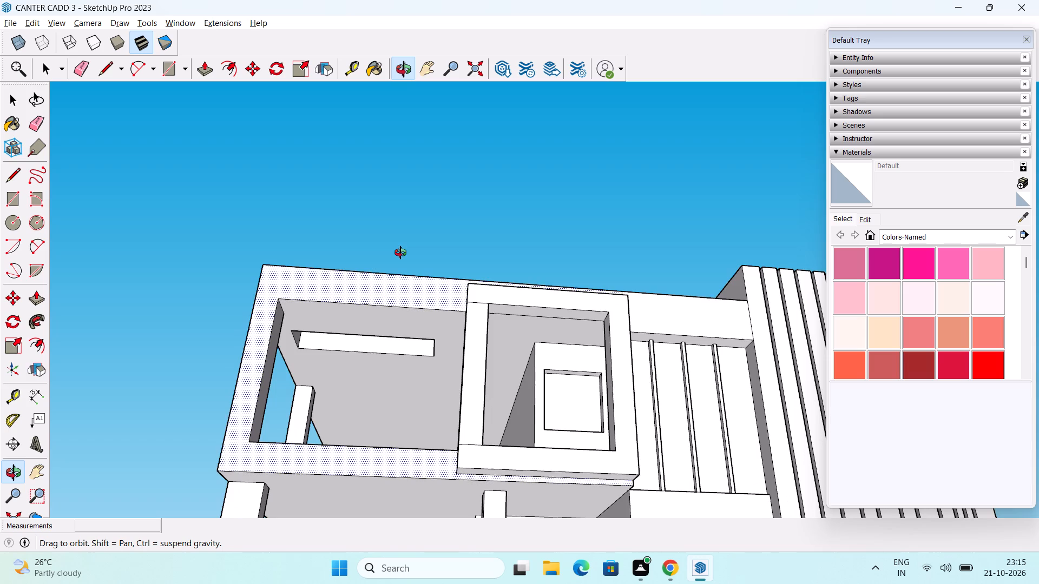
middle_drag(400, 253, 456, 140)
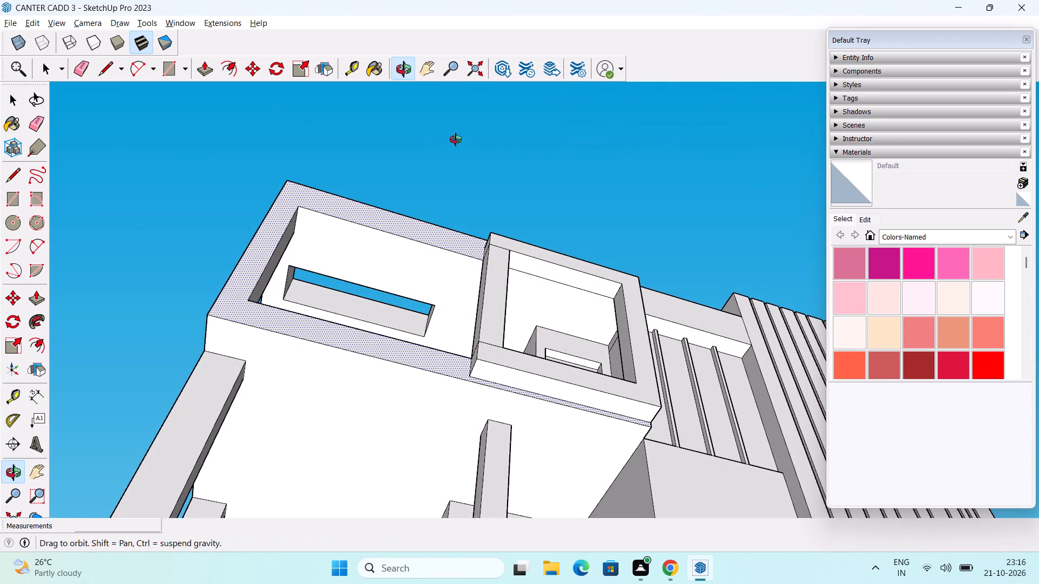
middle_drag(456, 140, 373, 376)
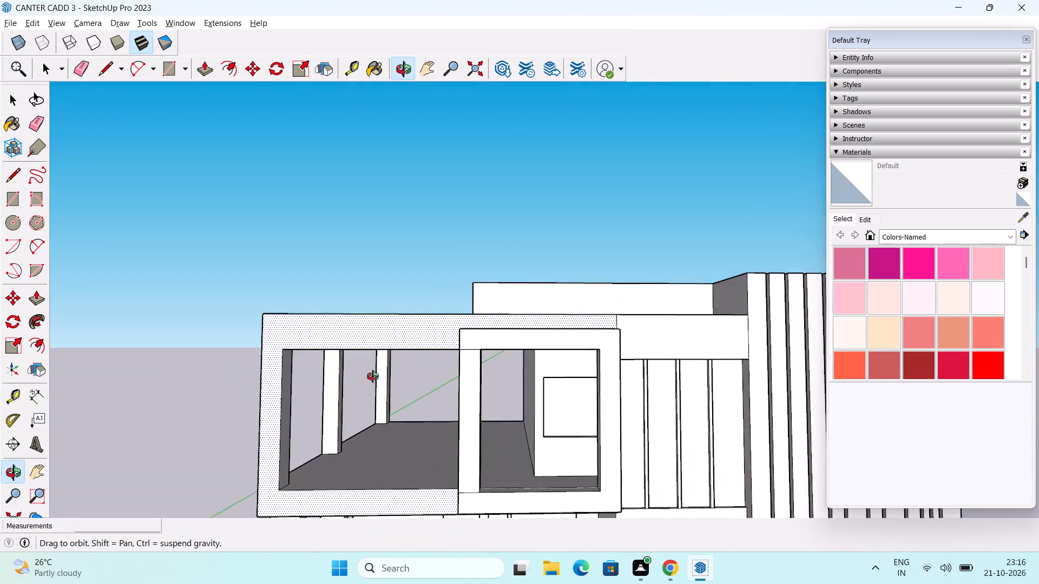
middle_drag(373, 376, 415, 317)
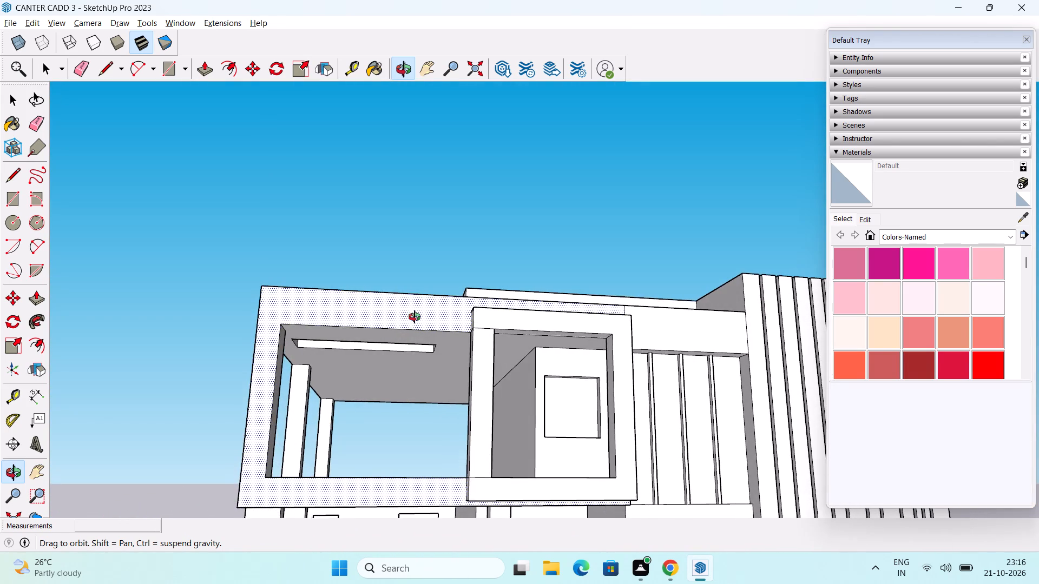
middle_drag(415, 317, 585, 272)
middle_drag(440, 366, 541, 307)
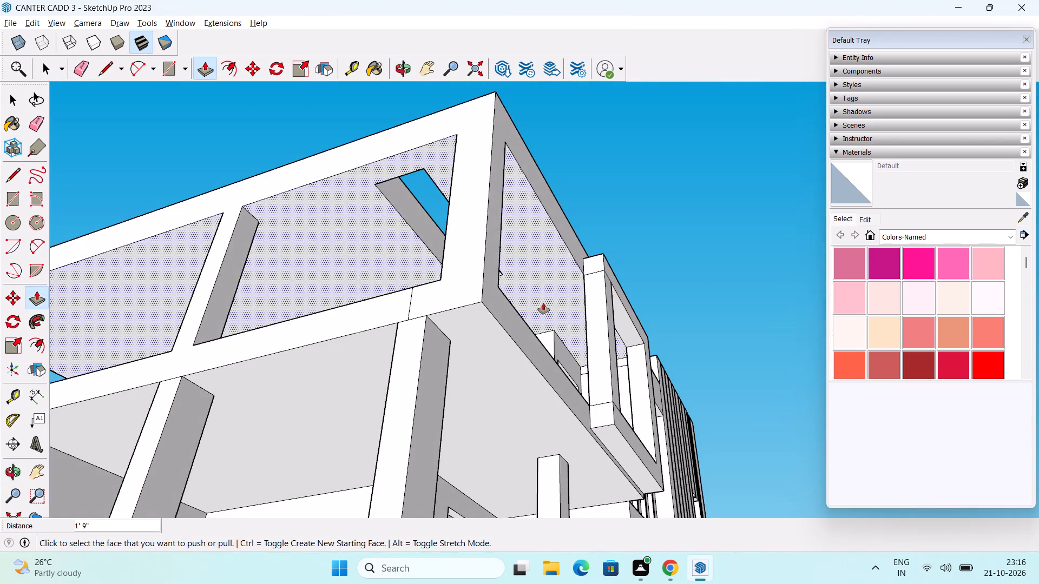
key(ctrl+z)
Select the whole ceiling rectangle and copy it about 21' along the side opening toward the rear end of the ceiling.
middle_drag(362, 345, 498, 296)
key(space)
scroll(495, 253, down, 2)
middle_drag(495, 251, 525, 340)
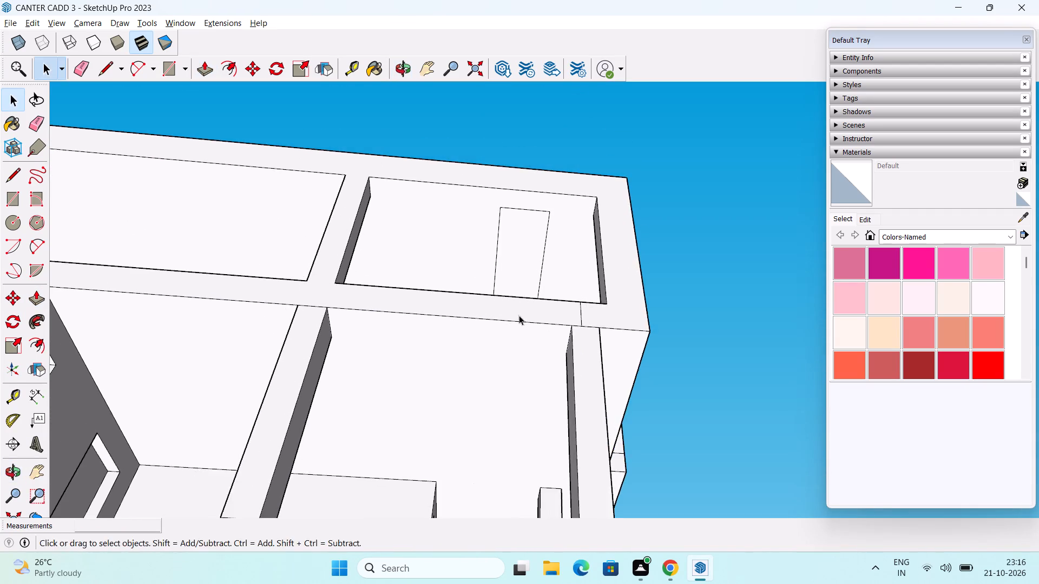
middle_drag(509, 277, 499, 381)
drag(483, 281, 525, 305)
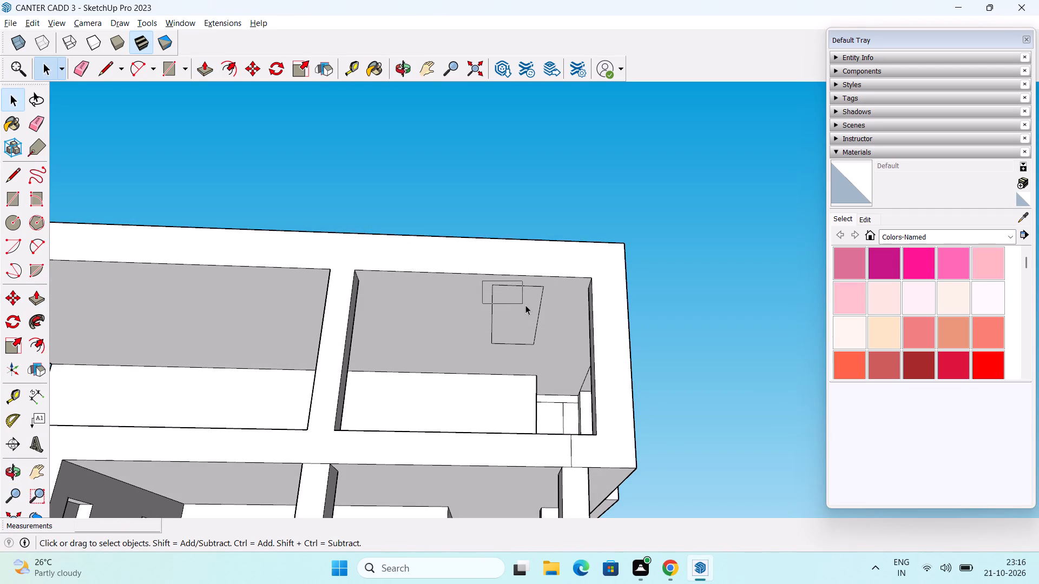
drag(525, 305, 554, 373)
middle_drag(543, 359, 556, 337)
key(m)
drag(498, 331, 486, 331)
scroll(326, 340, down, 1)
shift+middle_drag(317, 348, 462, 316)
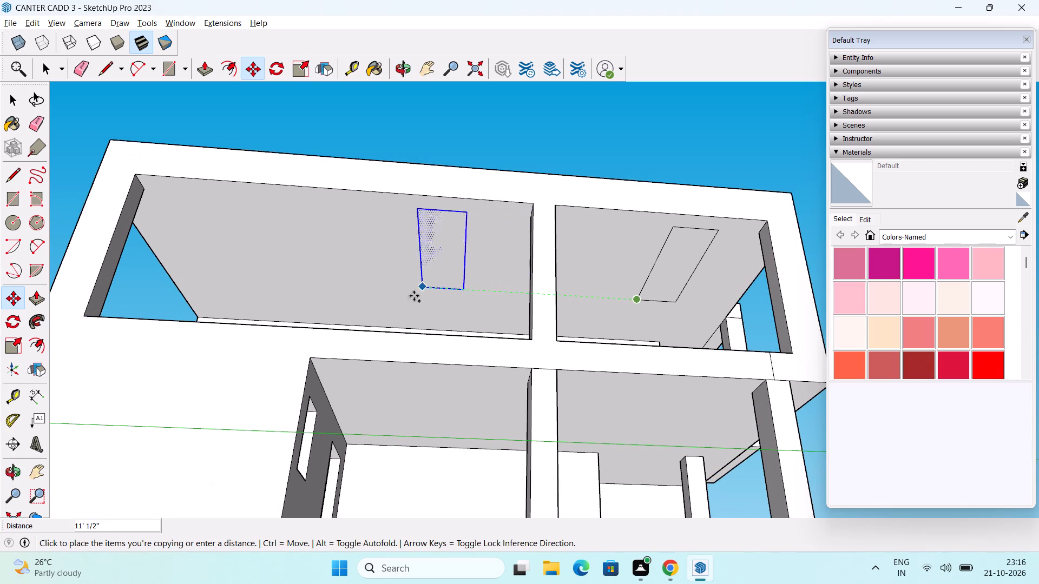
middle_drag(364, 277, 347, 338)
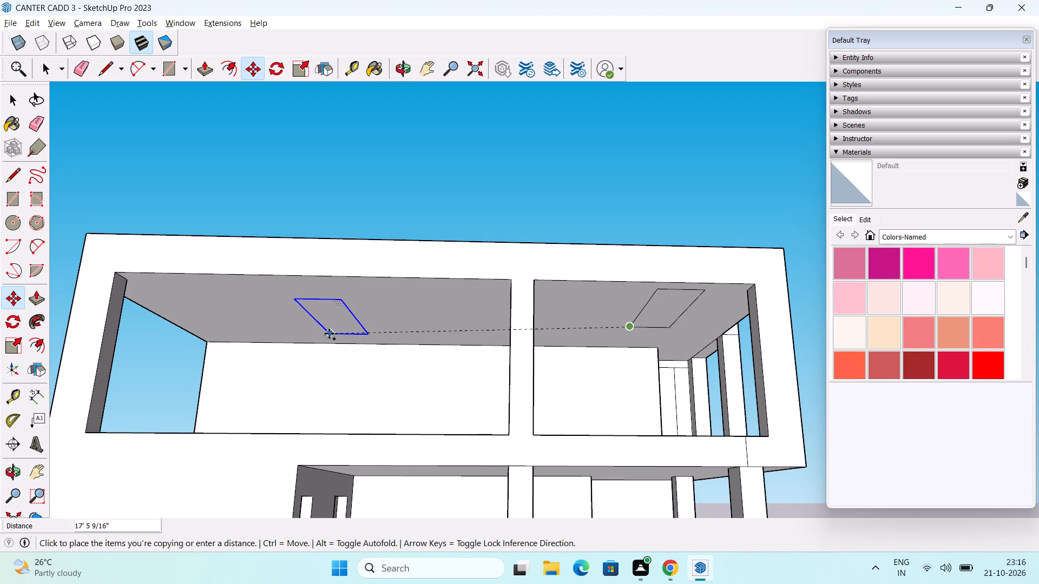
click(248, 327)
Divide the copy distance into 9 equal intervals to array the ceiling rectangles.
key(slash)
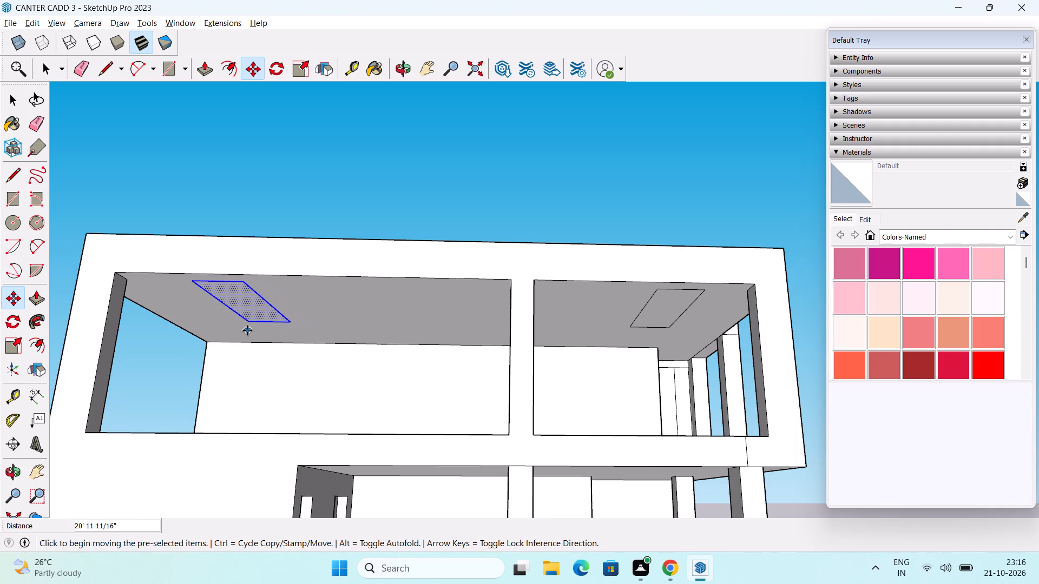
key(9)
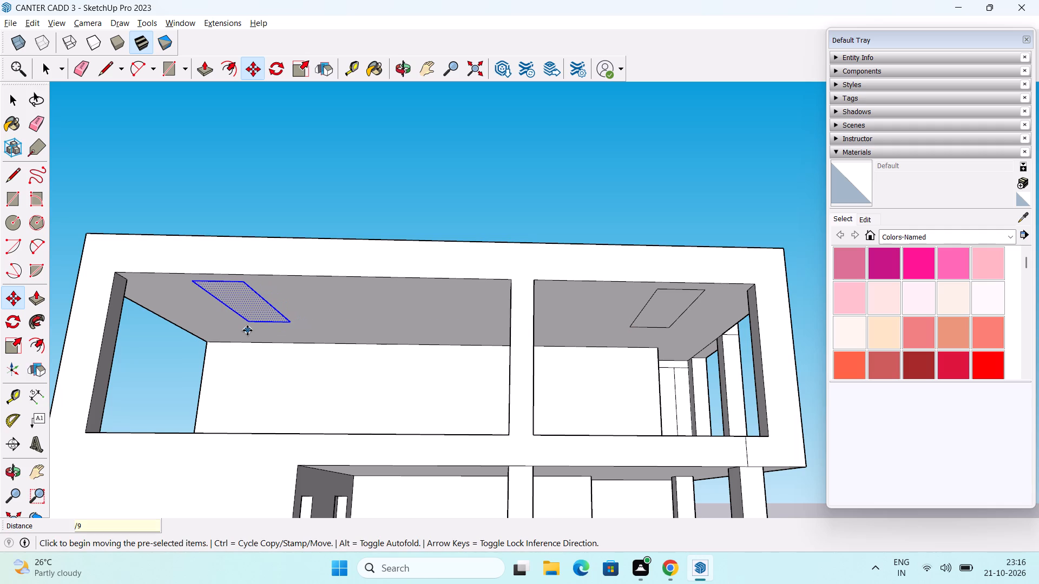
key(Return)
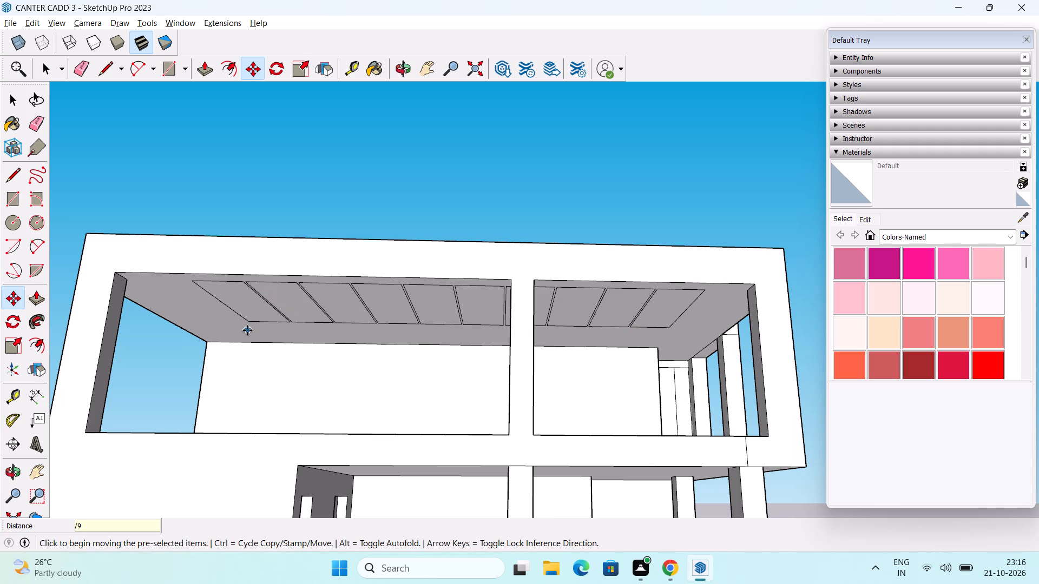
Divide the copy distance into 7 equal intervals to space the ceiling rectangles further apart.
text(/7)
key(Return)
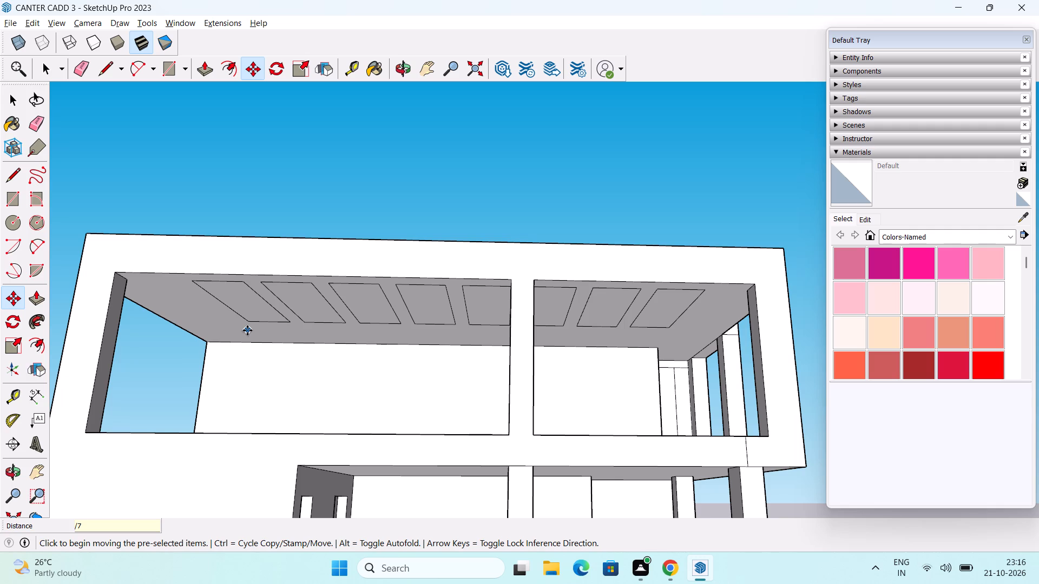
middle_drag(315, 329, 128, 282)
middle_drag(275, 290, 219, 327)
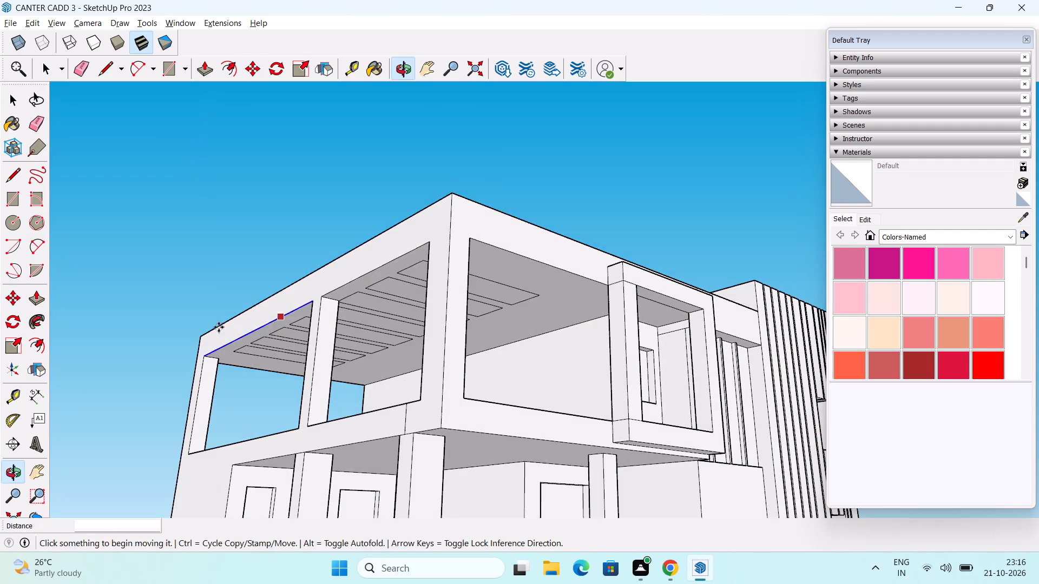
Push the first ceiling rectangle at the front 1' 9" up through the roof slab to open a slot.
middle_drag(219, 327, 219, 327)
key(space)
middle_drag(365, 317, 283, 344)
scroll(413, 335, up, 2)
middle_drag(413, 335, 267, 414)
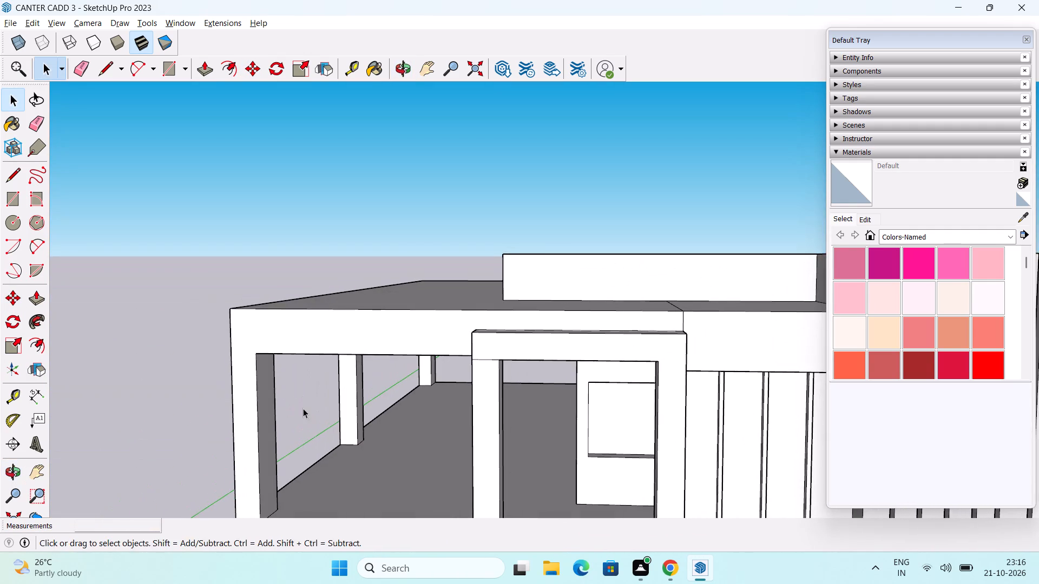
middle_drag(311, 403, 462, 391)
key(p)
middle_drag(461, 390, 426, 344)
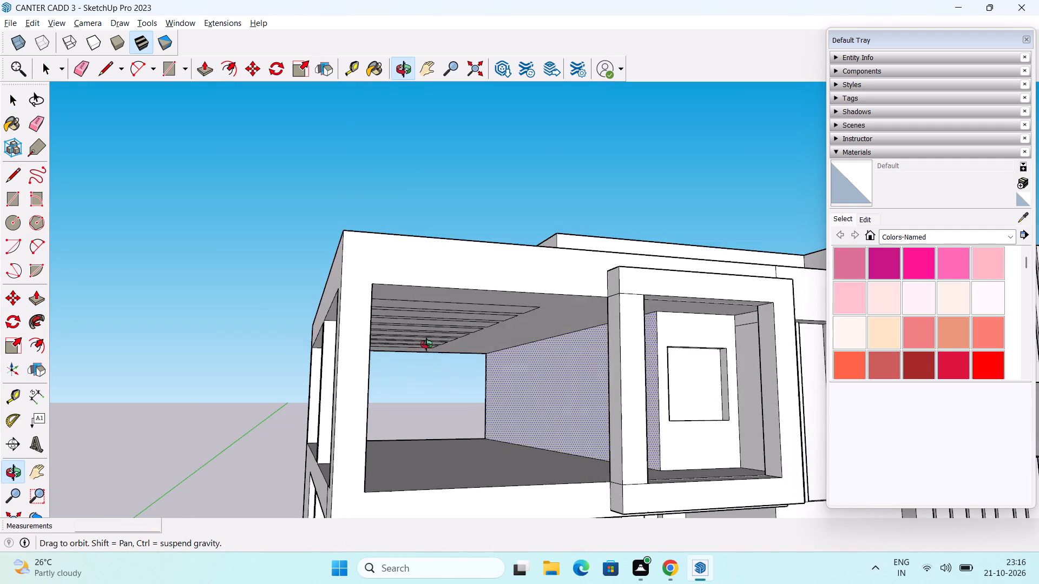
middle_drag(426, 344, 425, 344)
scroll(443, 335, up, 2)
click(506, 297)
middle_drag(530, 249, 495, 327)
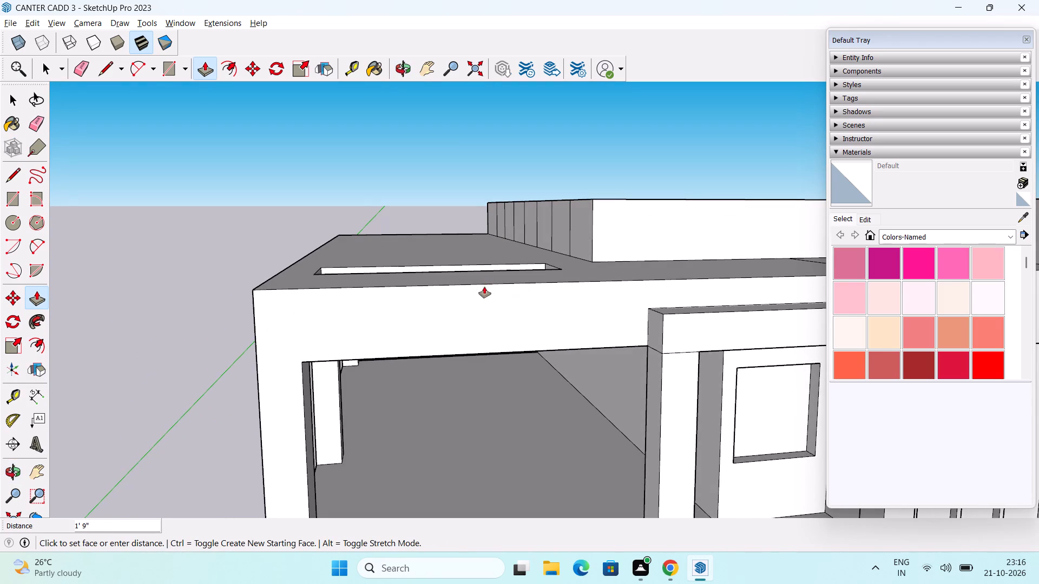
click(484, 287)
Repeat the same 1' 9" push on the remaining seven ceiling rectangles to open the full row of slots.
middle_drag(456, 320, 467, 174)
middle_drag(450, 278, 456, 176)
scroll(471, 261, up, 2)
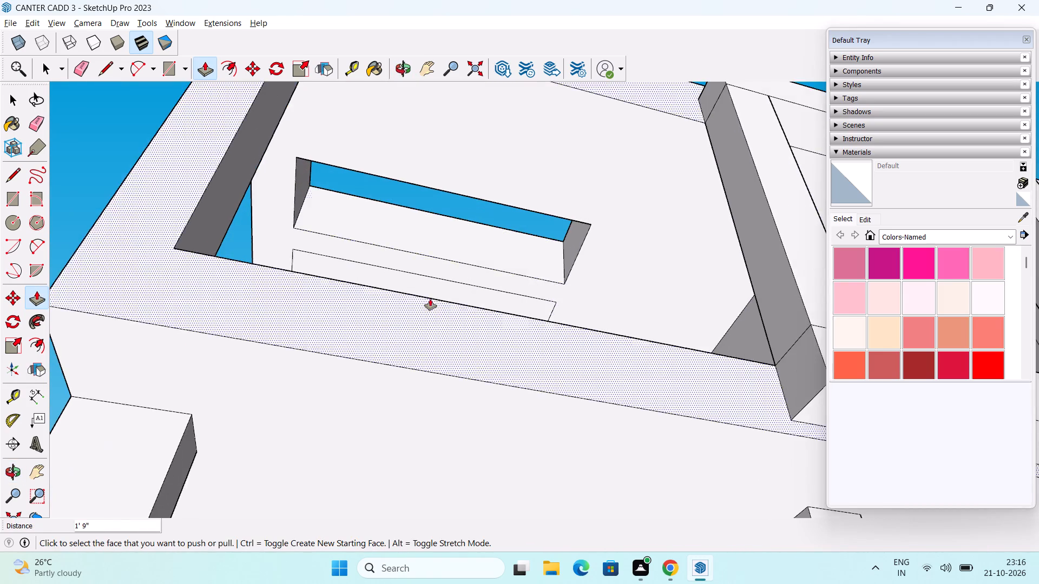
middle_drag(430, 299, 442, 314)
middle_drag(448, 295, 432, 352)
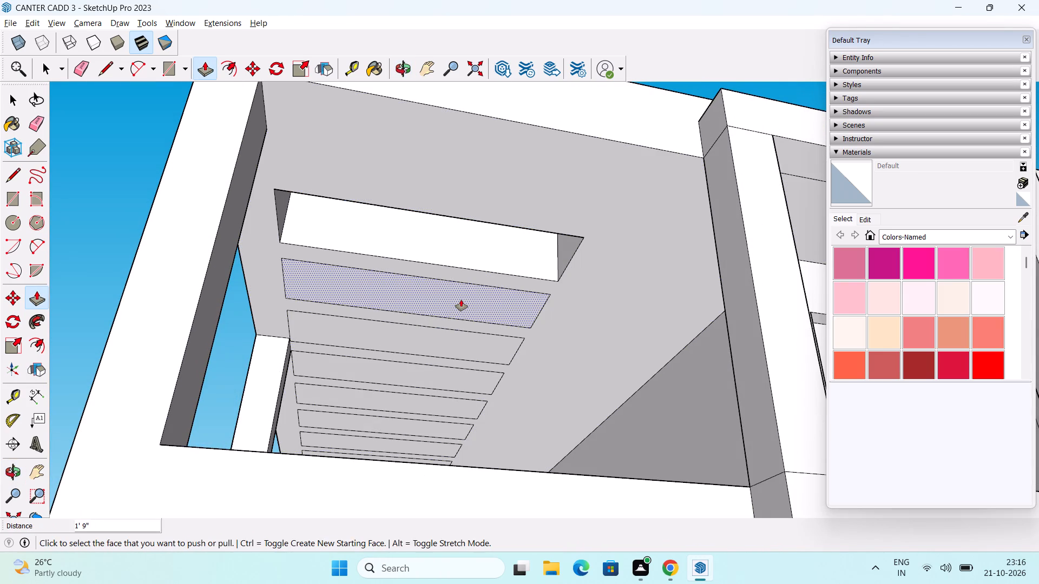
double_click(461, 300)
double_click(450, 342)
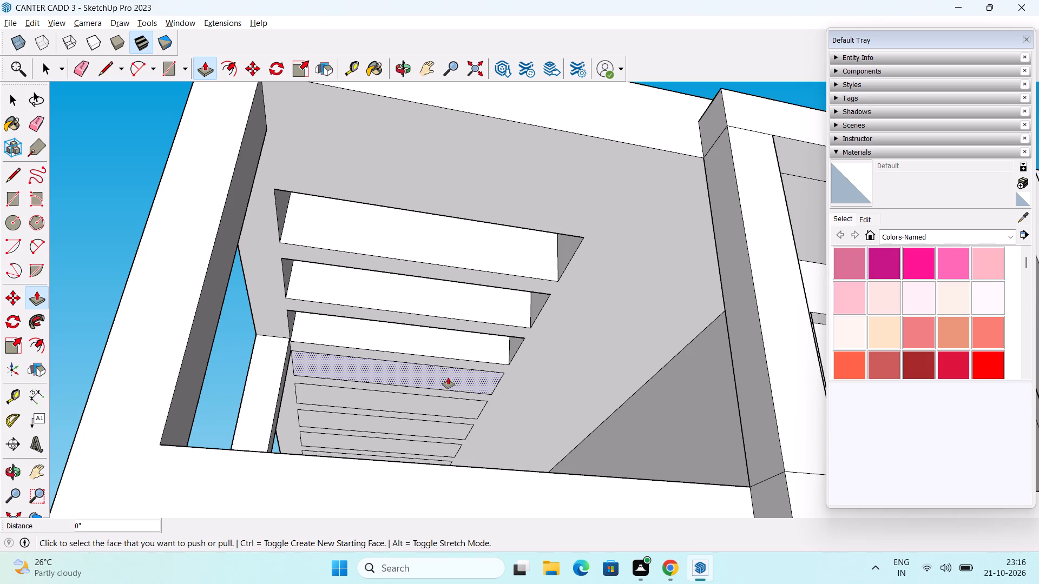
double_click(448, 377)
double_click(443, 401)
middle_drag(443, 401, 449, 396)
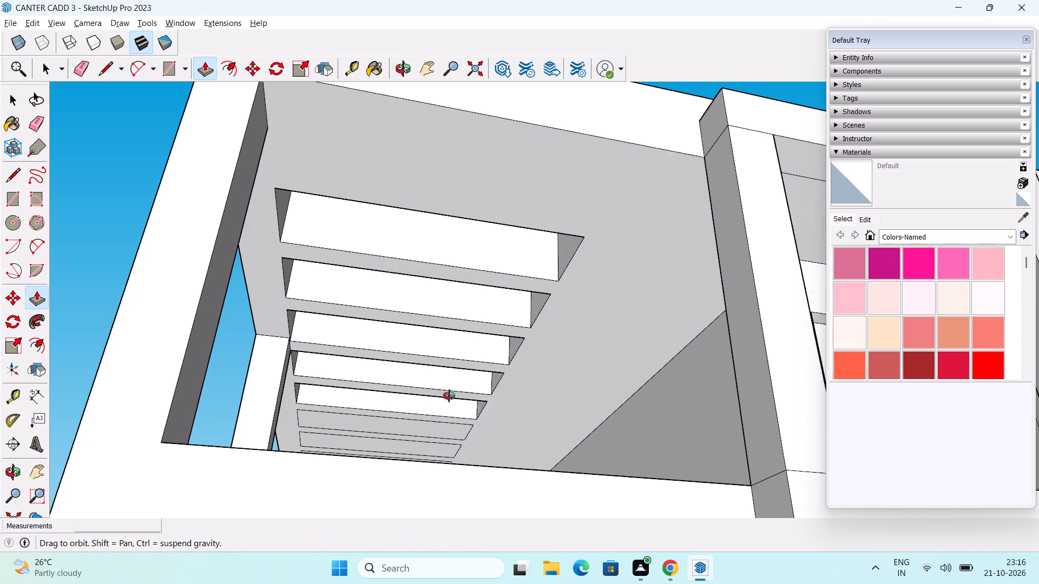
middle_drag(449, 396, 446, 413)
double_click(415, 416)
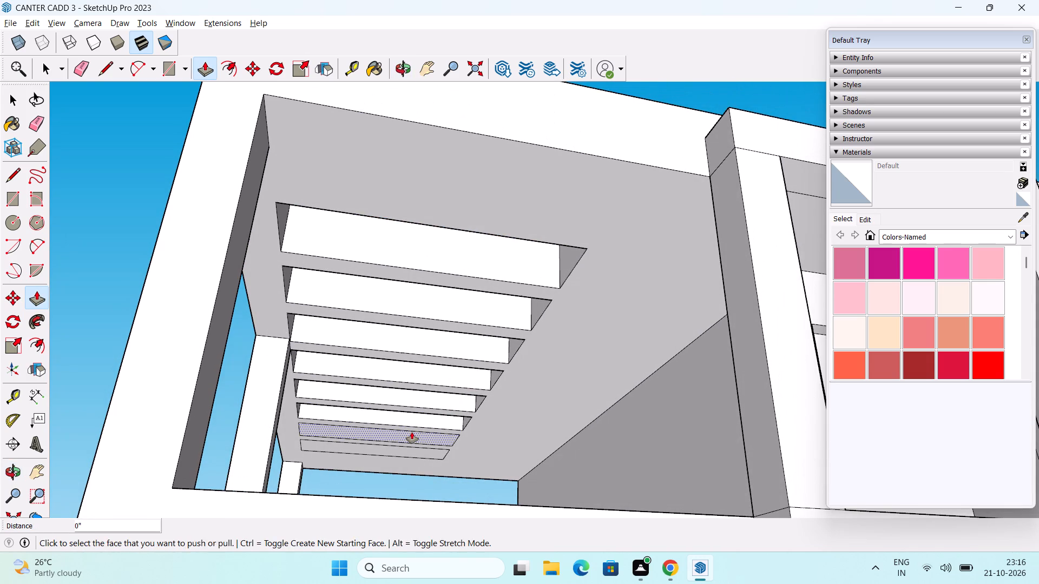
double_click(412, 432)
double_click(413, 448)
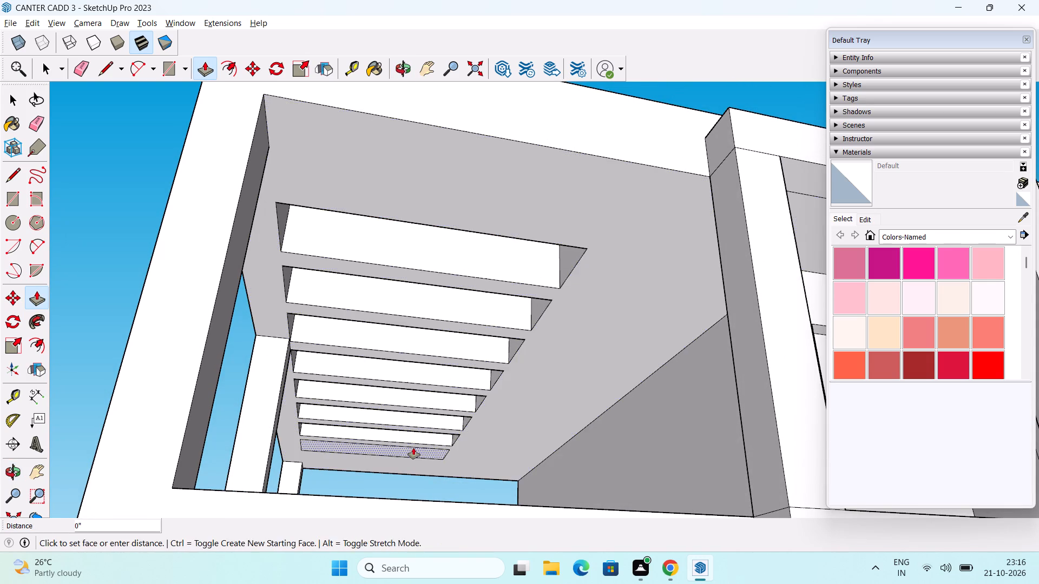
Examine the row of ceiling slots and the whole front facade from below and from the front.
scroll(436, 406, down, 2)
middle_drag(442, 389, 433, 311)
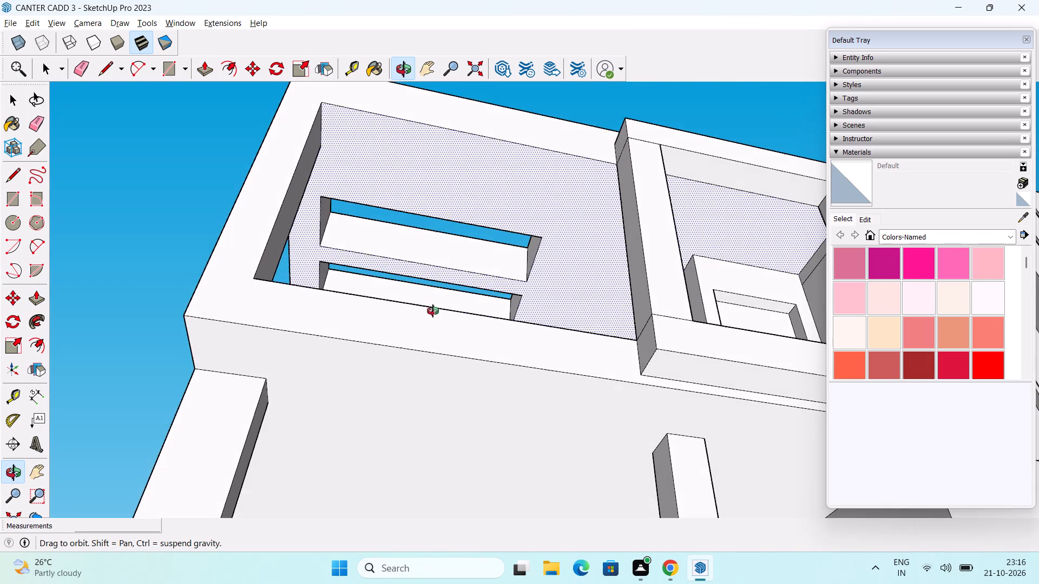
middle_drag(433, 311, 433, 312)
scroll(436, 306, down, 3)
key(space)
scroll(459, 289, down, 3)
middle_drag(459, 289, 393, 445)
scroll(452, 387, down, 1)
shift+middle_drag(459, 373, 371, 340)
scroll(417, 329, down, 3)
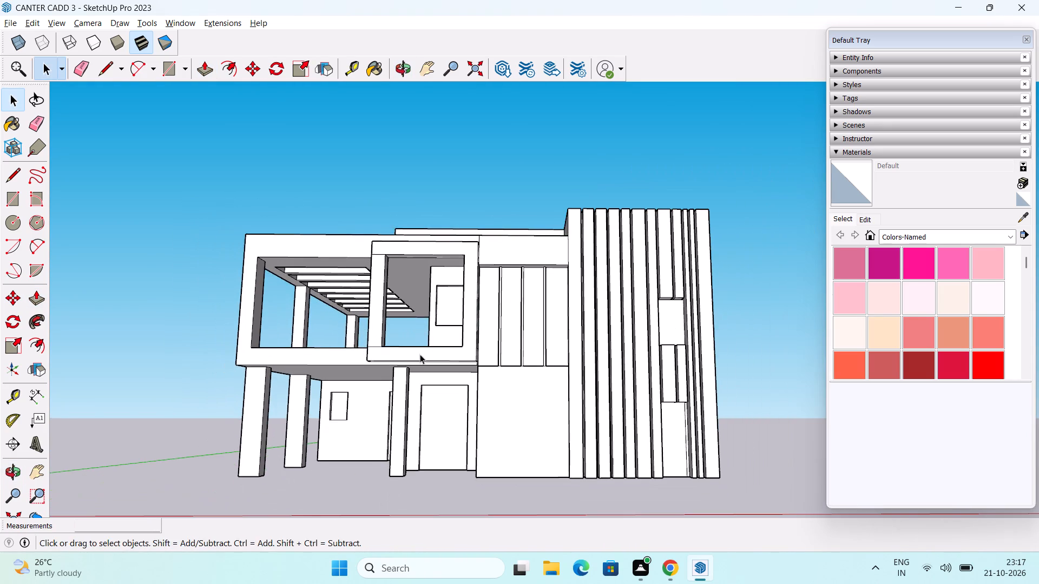
shift+middle_click(420, 354)
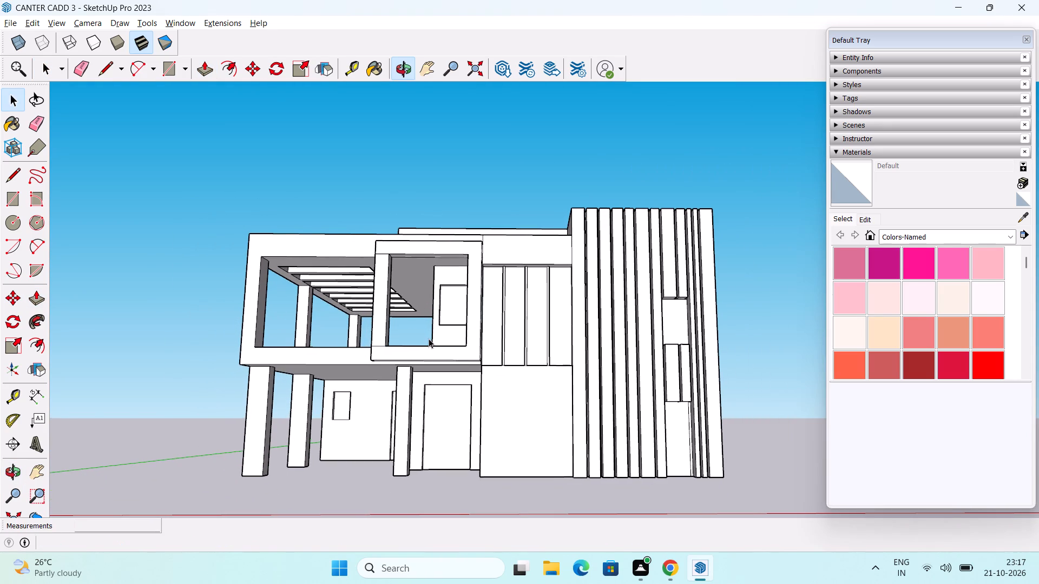
middle_drag(440, 329, 482, 393)
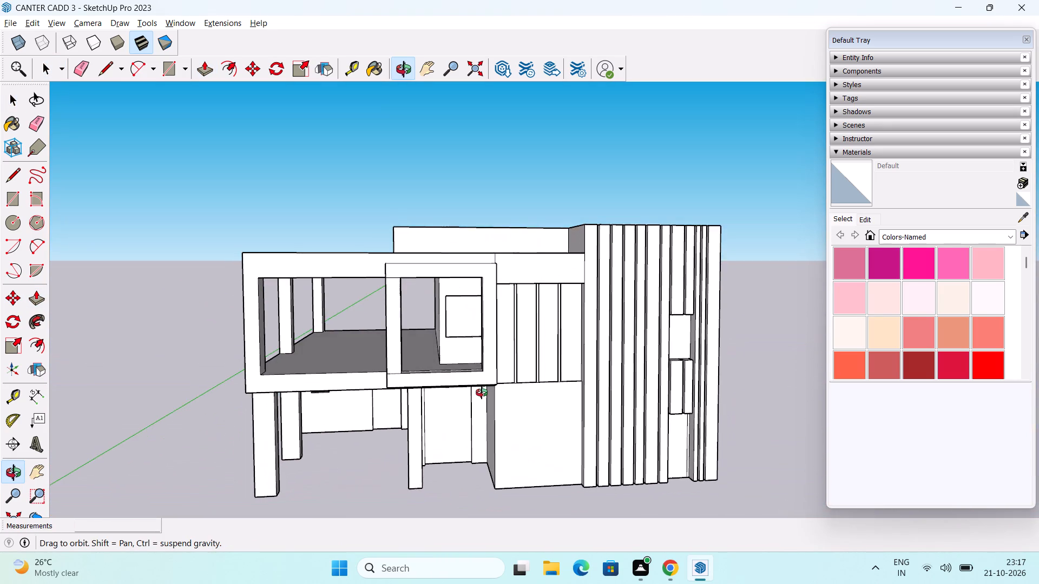
middle_drag(482, 393, 411, 385)
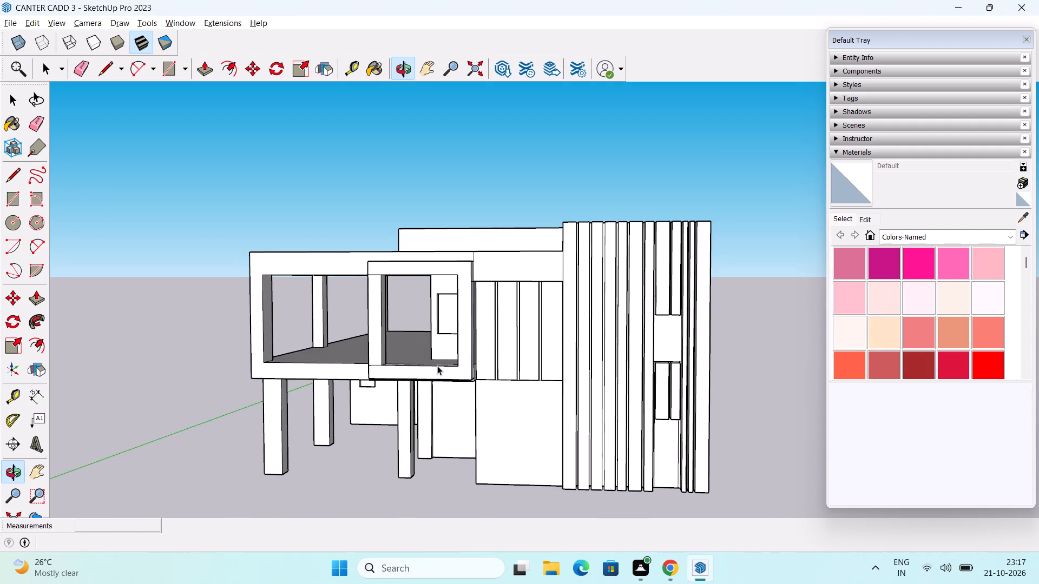
middle_drag(491, 350, 499, 348)
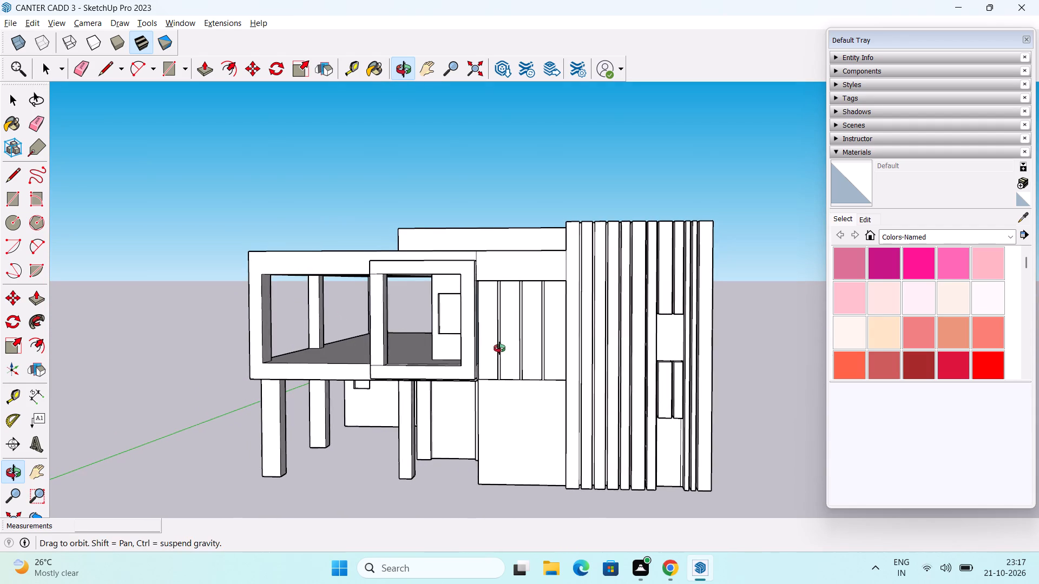
Erase the parallel leftover lines across the top face of the raised roof block.
middle_drag(499, 348, 496, 379)
shift+middle_drag(501, 395, 525, 361)
middle_drag(544, 331, 600, 392)
shift+middle_drag(565, 290, 564, 311)
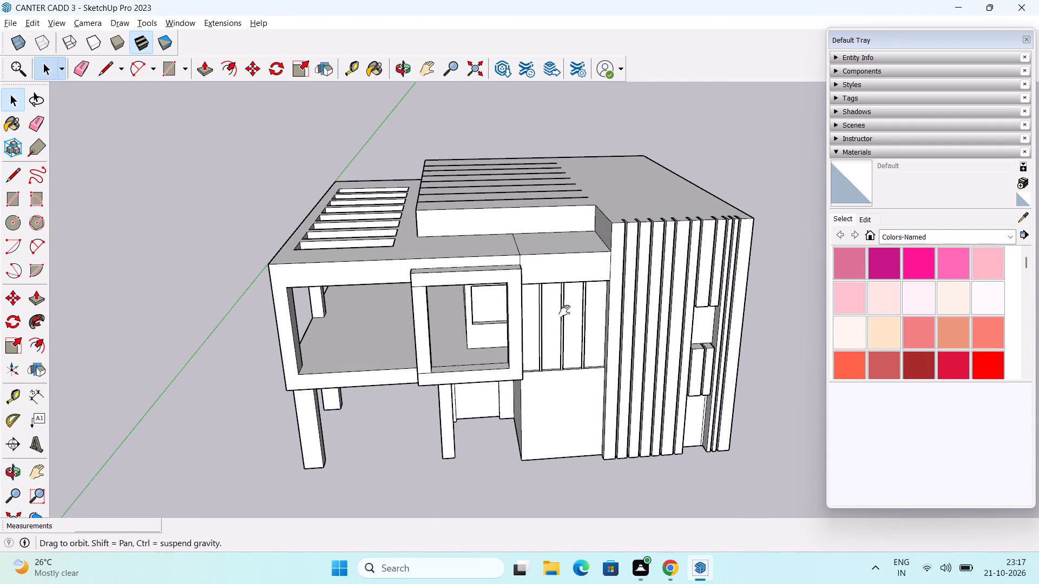
shift+middle_drag(564, 311, 564, 324)
middle_drag(568, 294, 574, 328)
shift+middle_drag(570, 296, 560, 379)
middle_drag(558, 368, 563, 396)
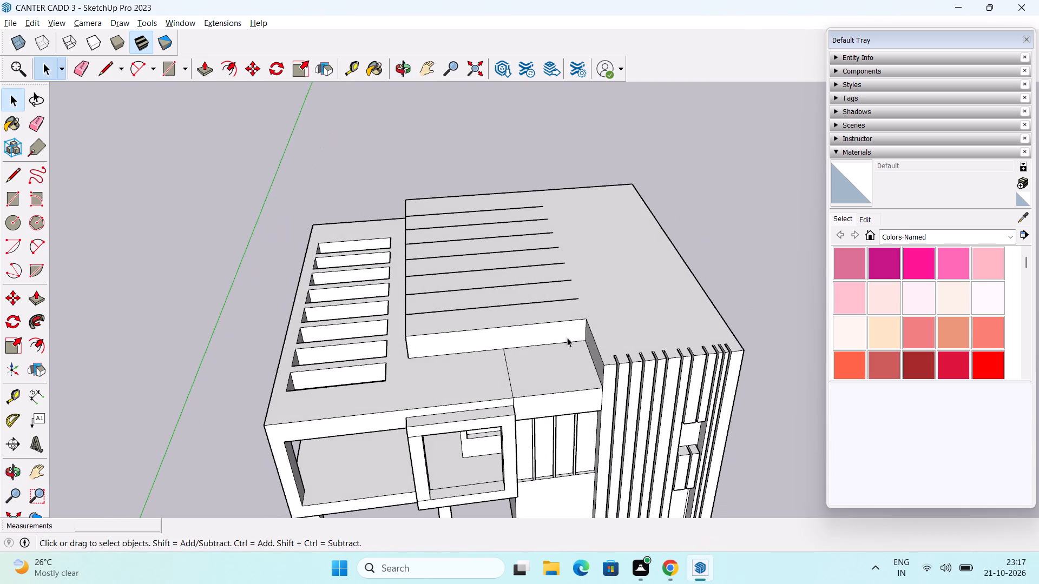
key(e)
drag(496, 202, 493, 315)
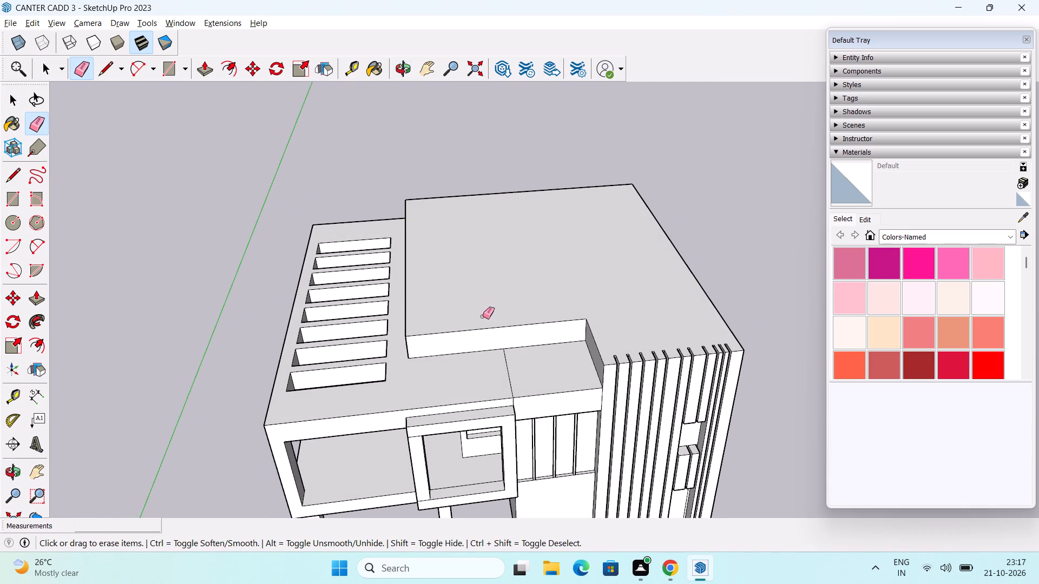
Erase the vertical lines on the raised block's side face beside the slots and the seam line on the lower roof.
middle_drag(483, 316, 608, 269)
scroll(359, 299, up, 2)
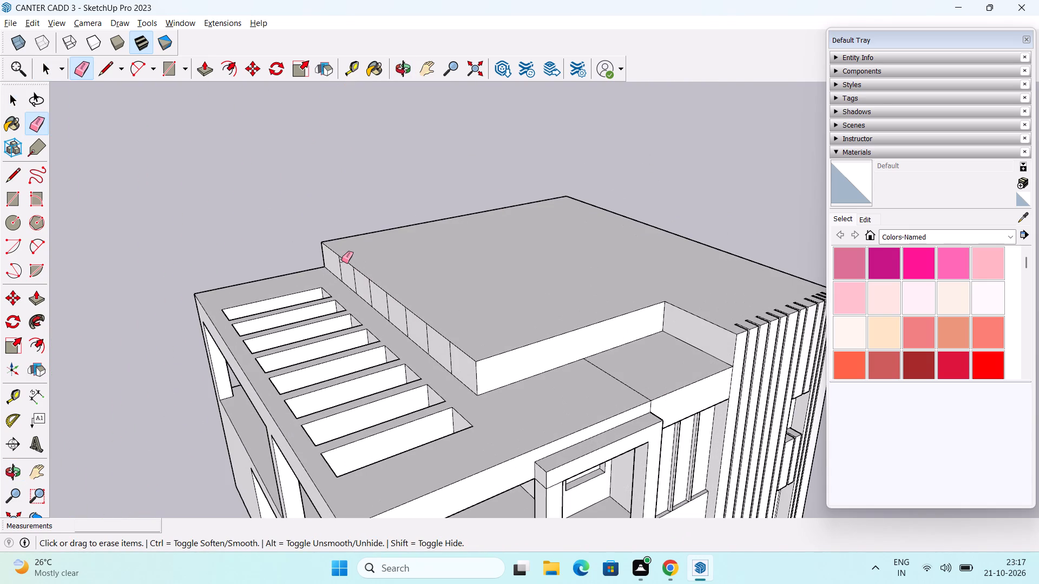
drag(334, 261, 393, 308)
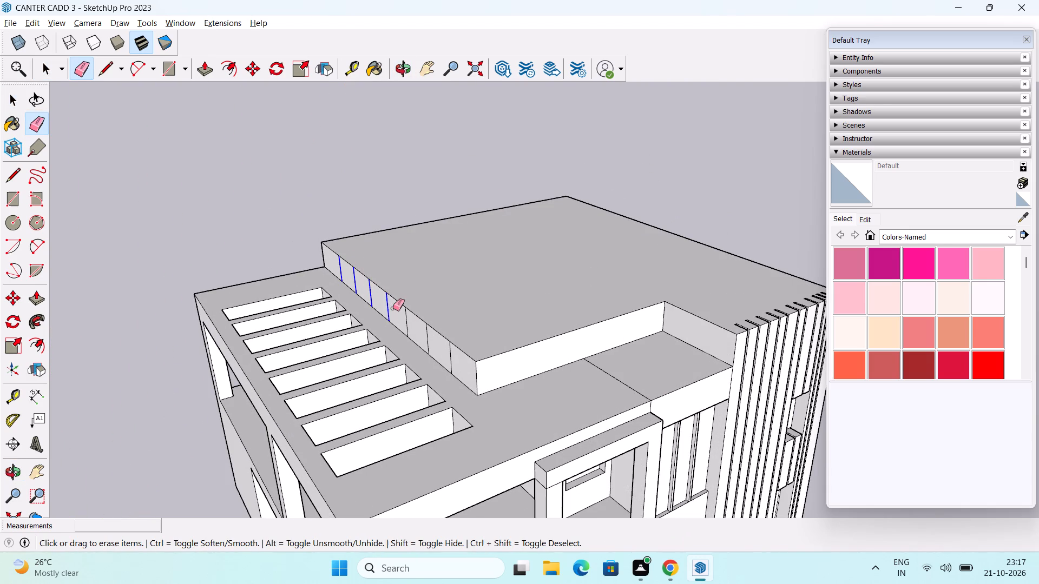
drag(393, 308, 455, 365)
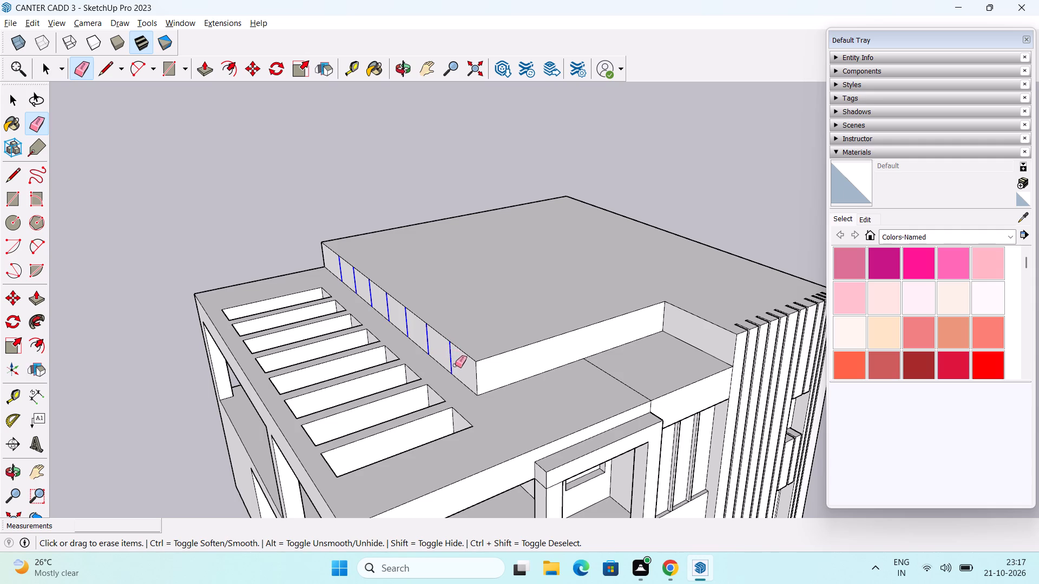
drag(455, 365, 456, 364)
click(629, 386)
Examine the cleaned roof, the slots from below and the facade from several angles.
middle_drag(590, 416, 614, 345)
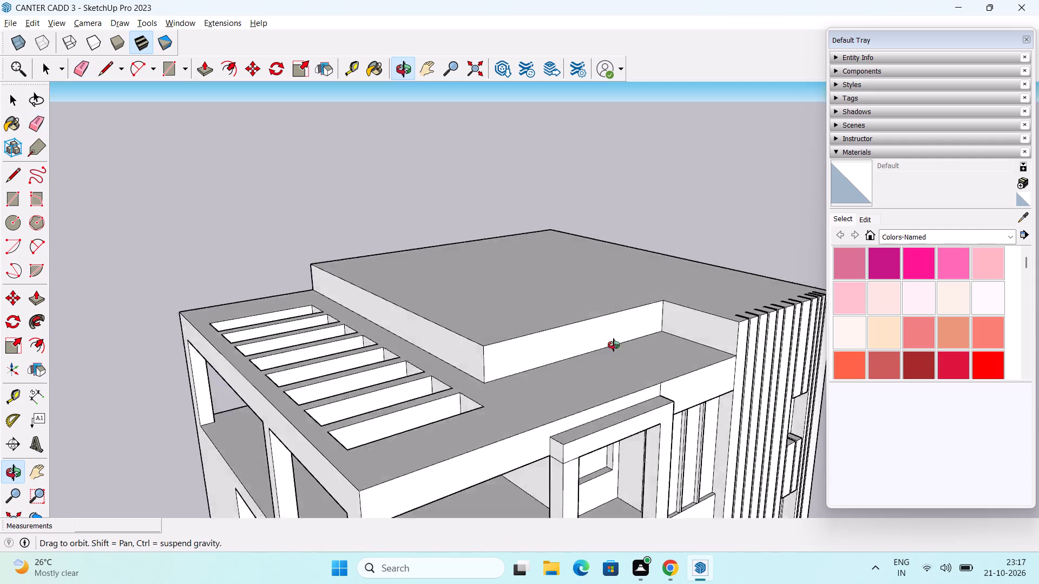
middle_drag(614, 345, 799, 232)
middle_drag(406, 297, 587, 291)
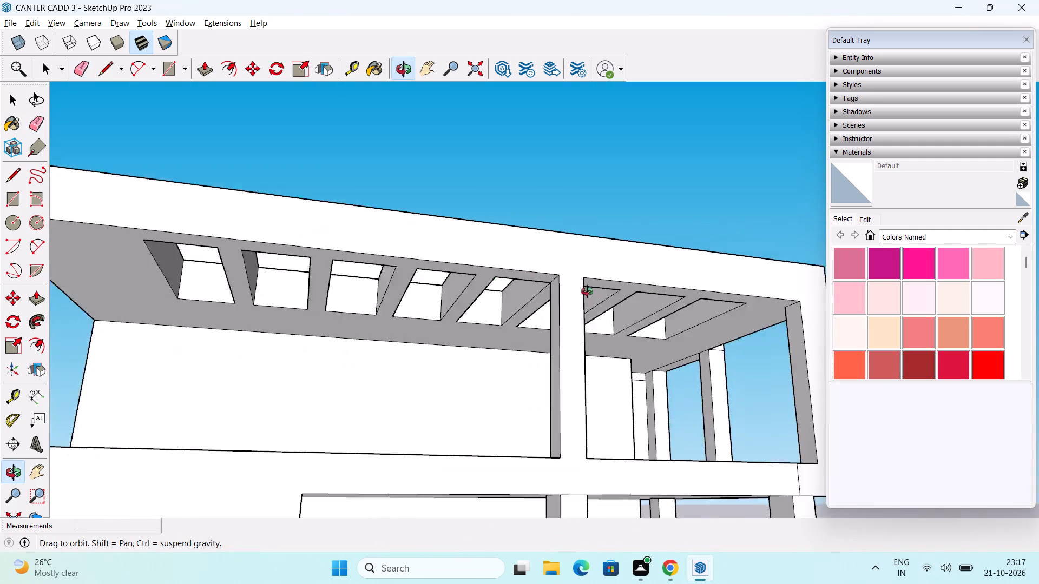
middle_drag(587, 291, 339, 420)
middle_drag(670, 377, 309, 349)
key(space)
scroll(453, 306, down, 1)
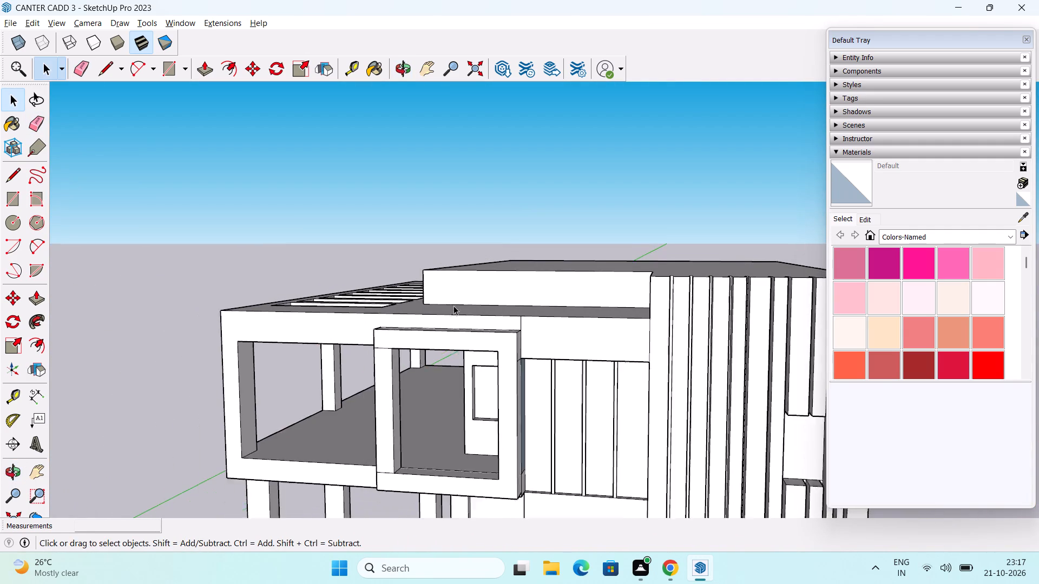
scroll(453, 306, down, 1)
shift+middle_drag(465, 364, 490, 319)
middle_drag(491, 330, 550, 363)
middle_drag(481, 333, 494, 301)
scroll(458, 328, up, 2)
shift+middle_drag(506, 347, 494, 284)
scroll(505, 286, down, 2)
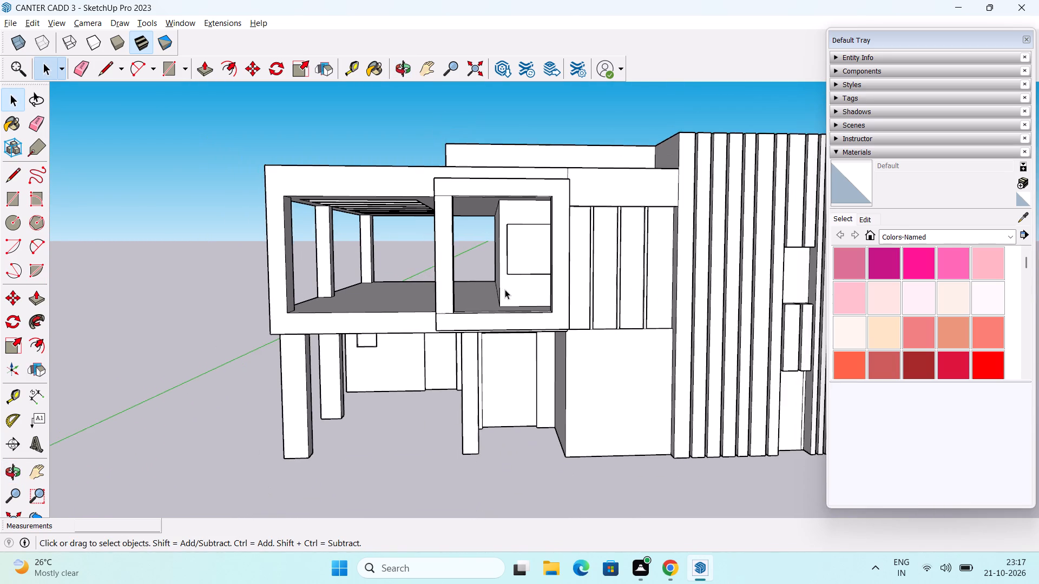
middle_drag(505, 289, 509, 307)
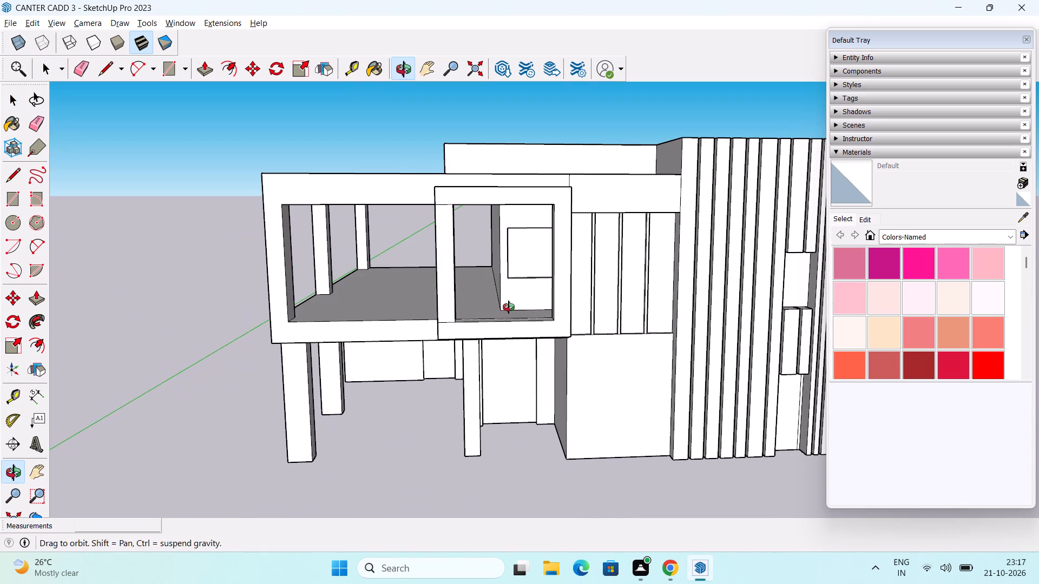
middle_drag(509, 307, 517, 325)
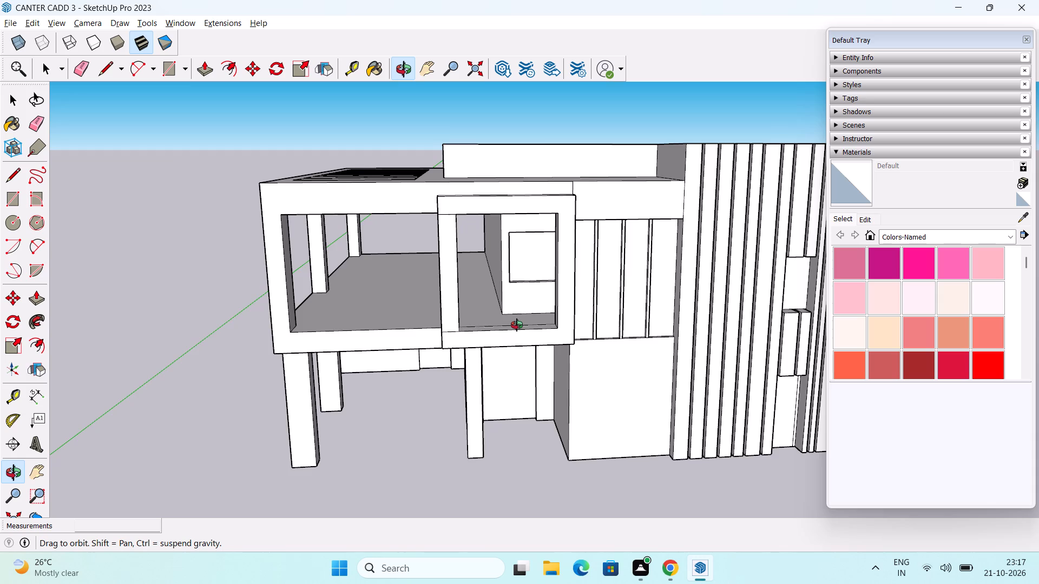
middle_drag(517, 325, 446, 363)
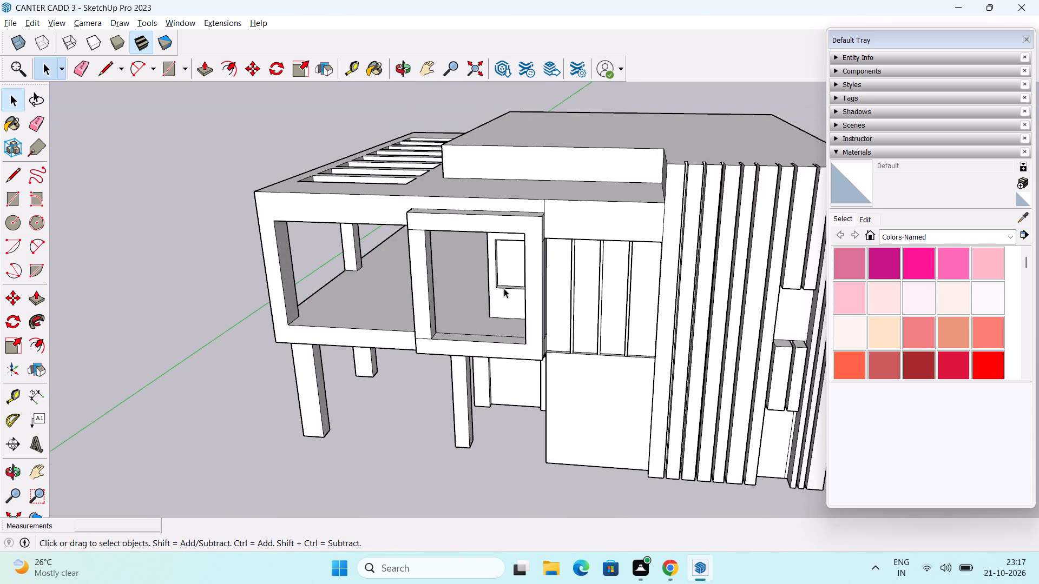
scroll(504, 288, down, 1)
shift+middle_drag(666, 254, 597, 292)
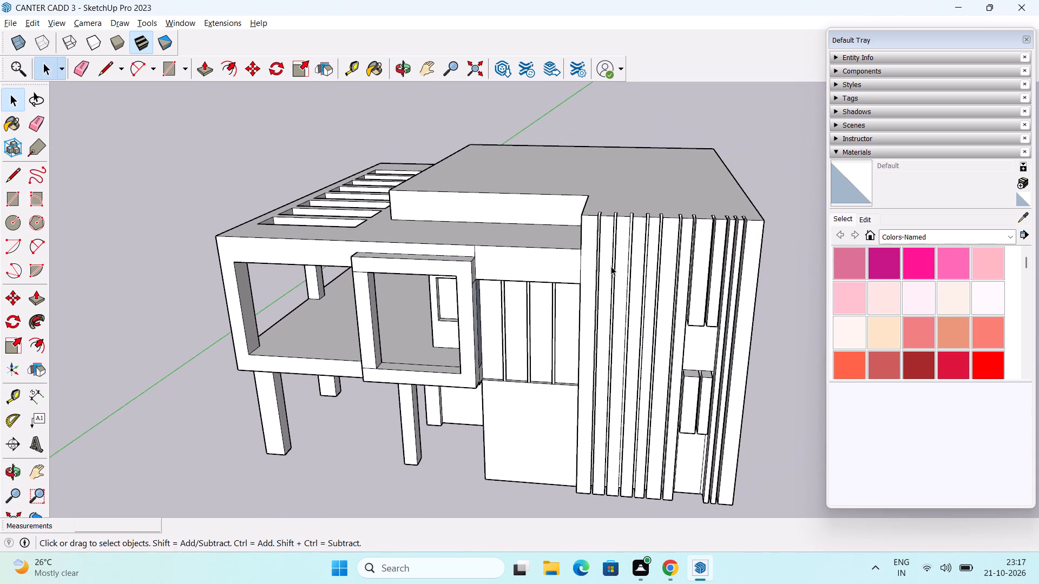
Draw a rectangle about 13' 1" by 8' on the raised roof, ending at its front corner above the vertical fins.
middle_drag(611, 267, 613, 324)
click(17, 202)
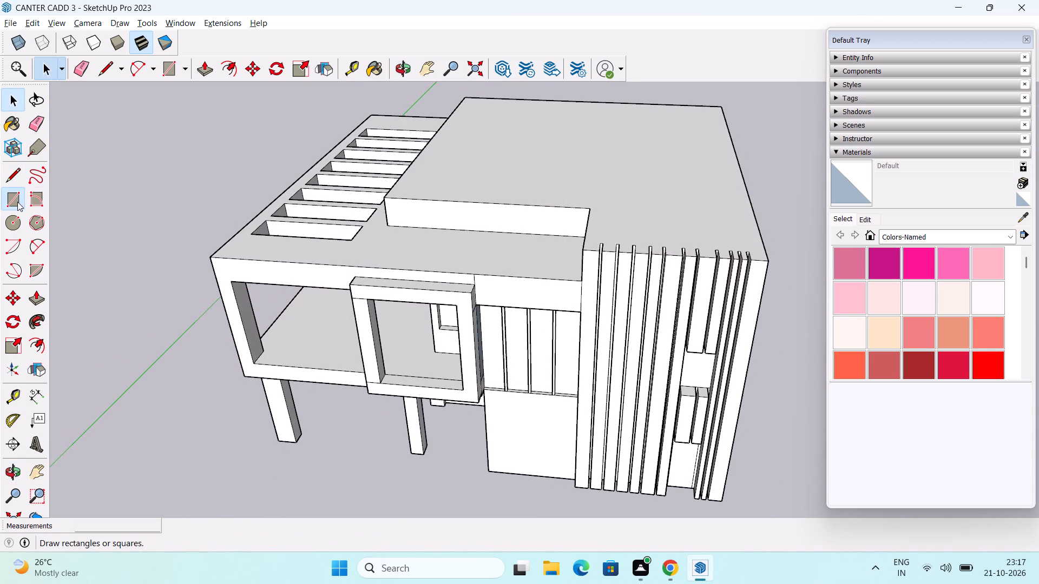
middle_drag(275, 199, 165, 217)
middle_drag(246, 210, 252, 241)
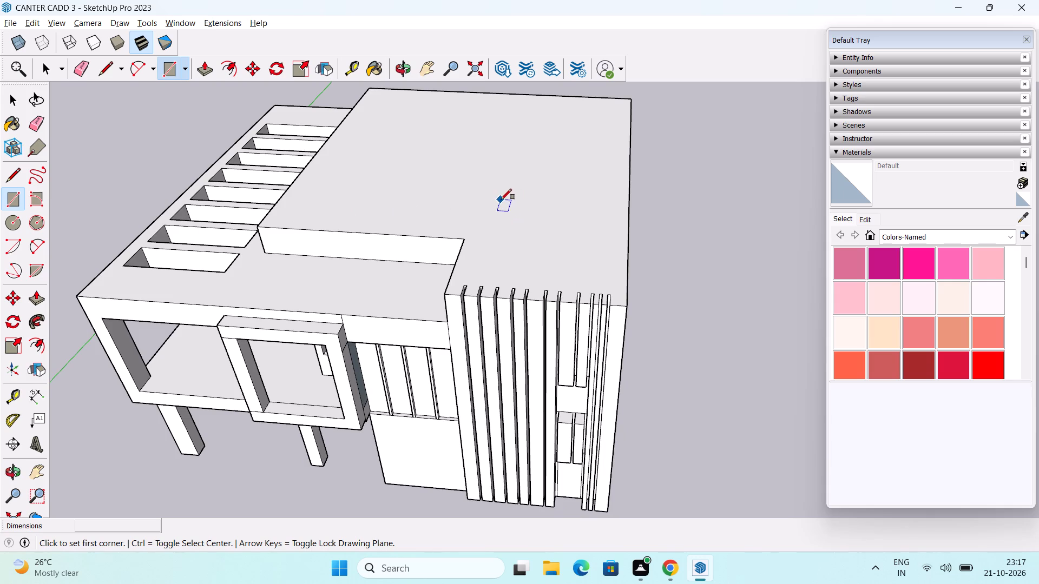
click(521, 189)
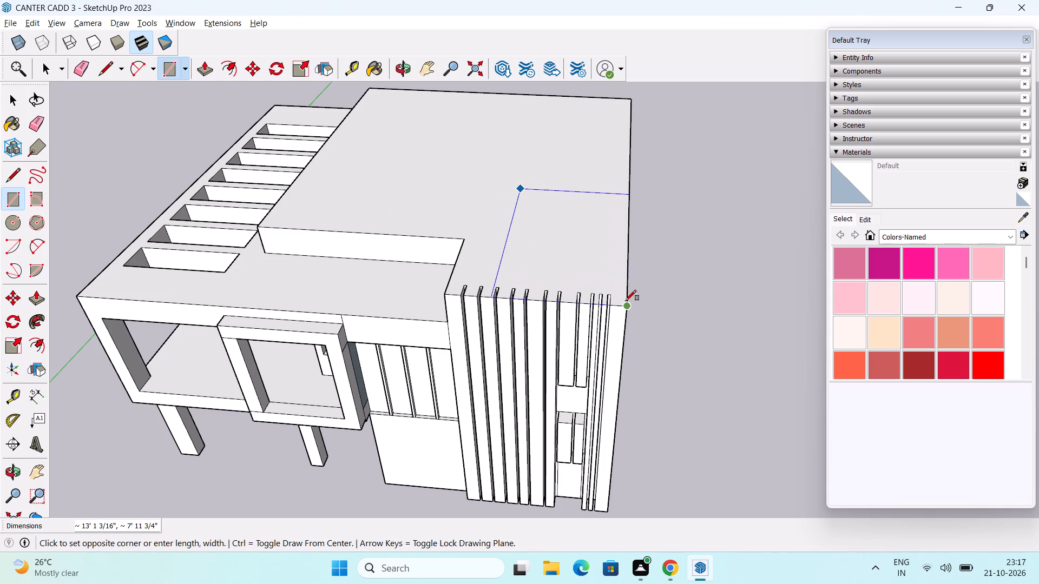
click(628, 306)
Raise the rectangle at the roof's front corner by 2' with Push/Pull.
middle_drag(621, 301, 606, 203)
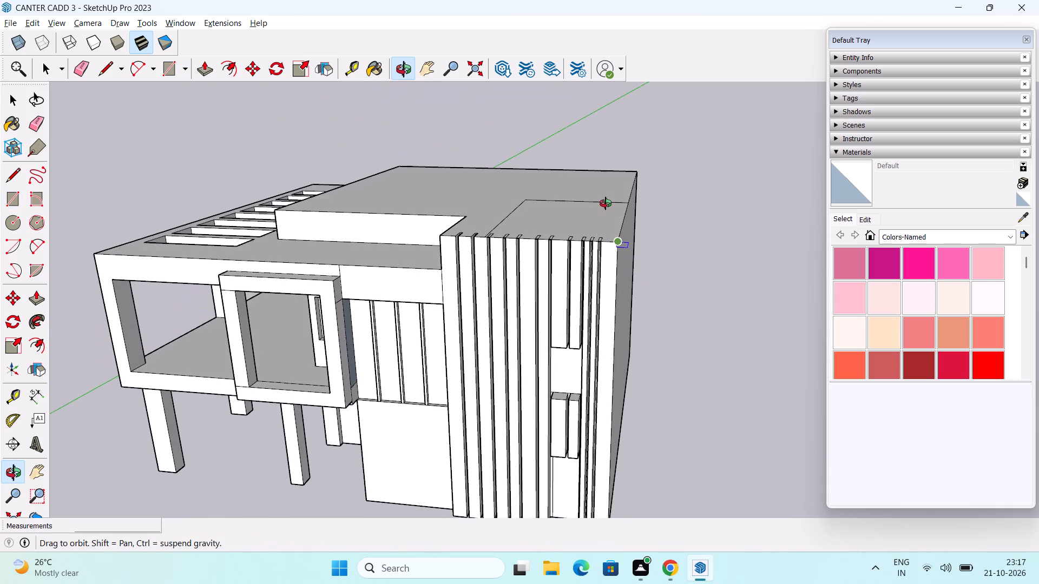
middle_drag(606, 203, 622, 241)
middle_drag(605, 250, 610, 292)
key(p)
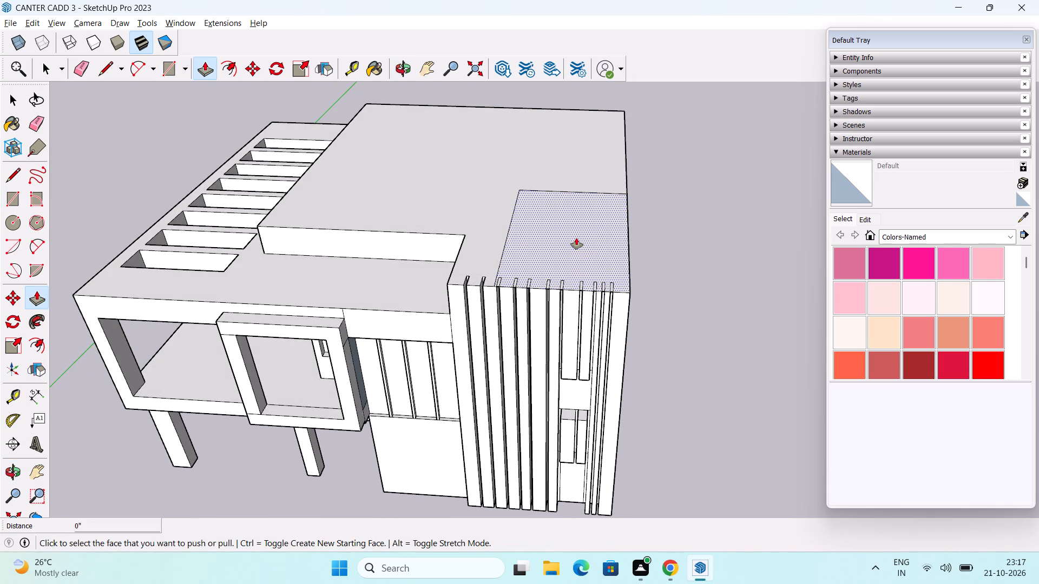
click(576, 238)
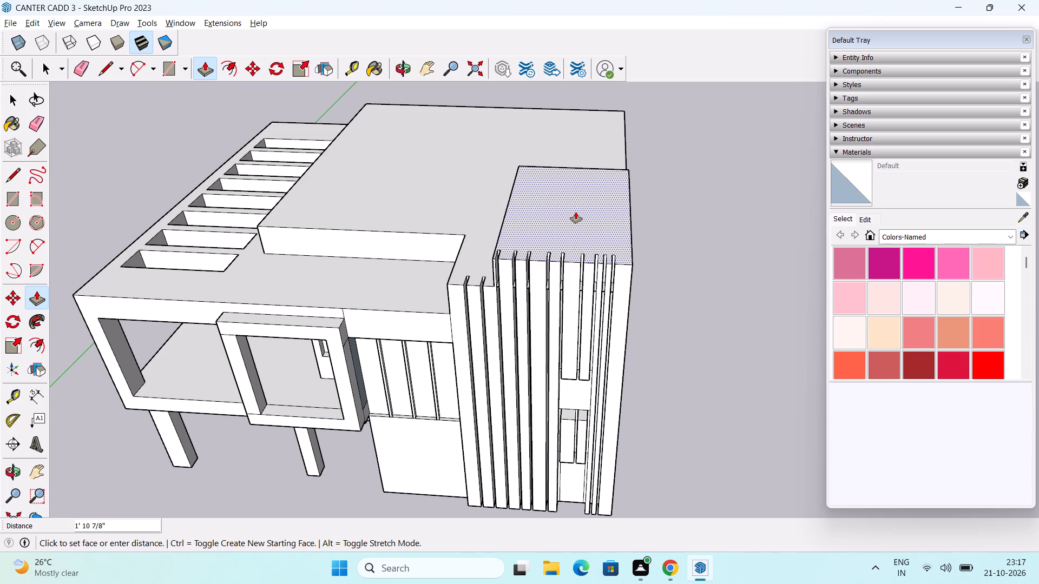
text(2')
key(Return)
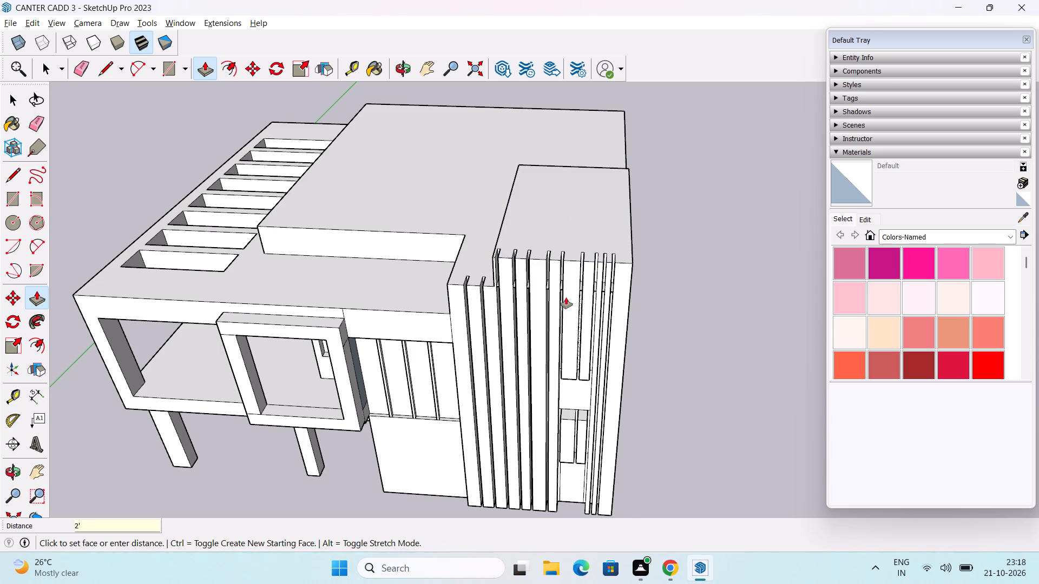
Fill the first two grooves in the raised corner block's front, from the stepped edge, by extending their side faces 2".
scroll(564, 297, up, 6)
middle_drag(528, 281, 575, 255)
scroll(493, 266, up, 3)
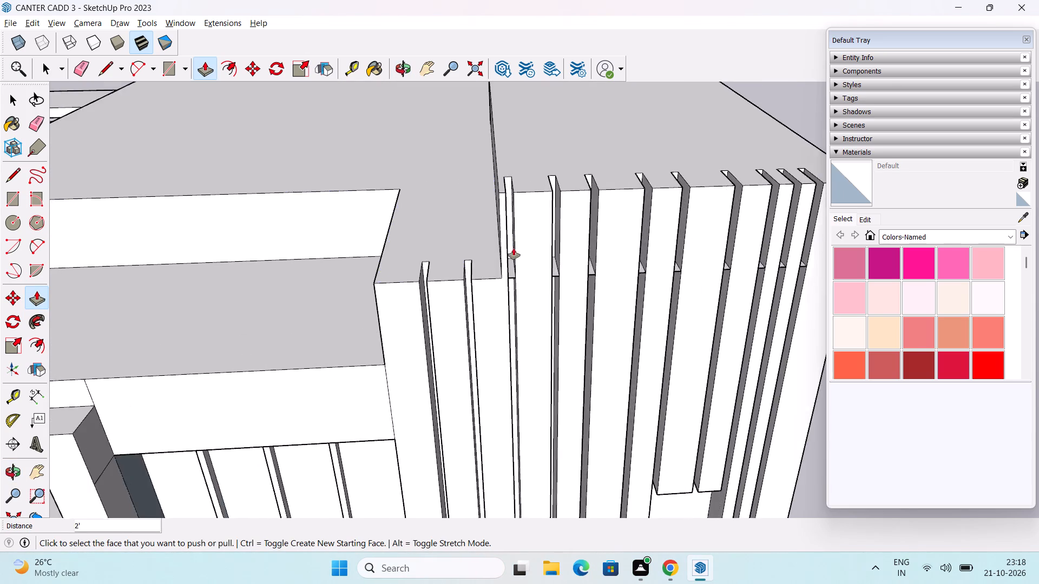
scroll(514, 248, up, 5)
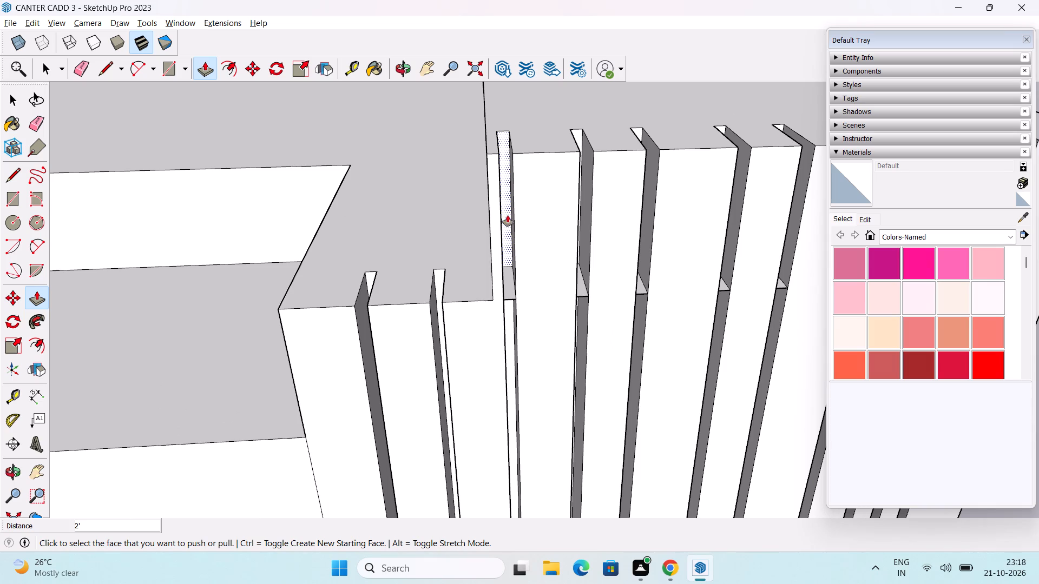
middle_drag(512, 215, 493, 237)
scroll(503, 224, up, 6)
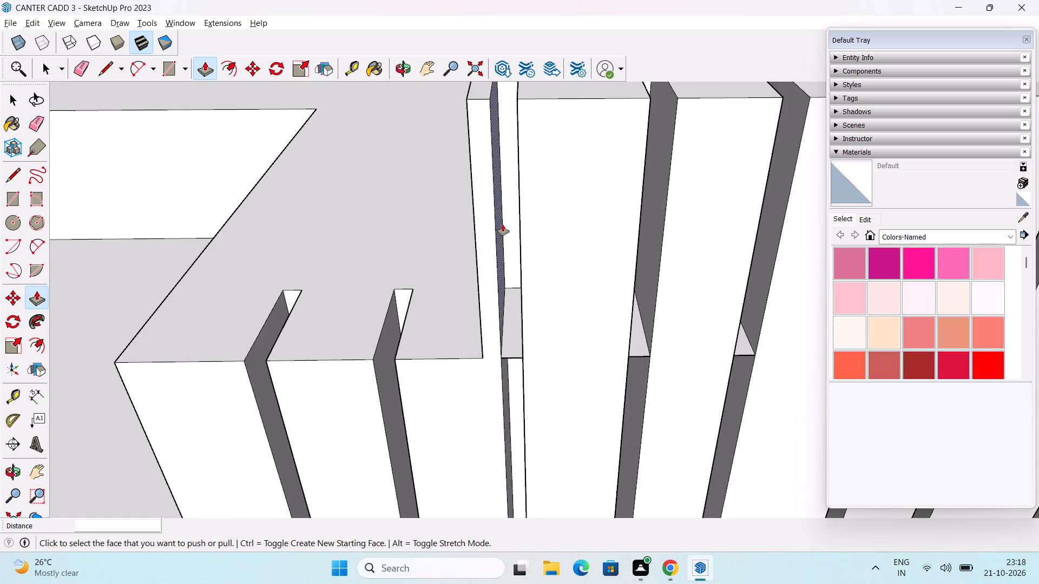
click(499, 224)
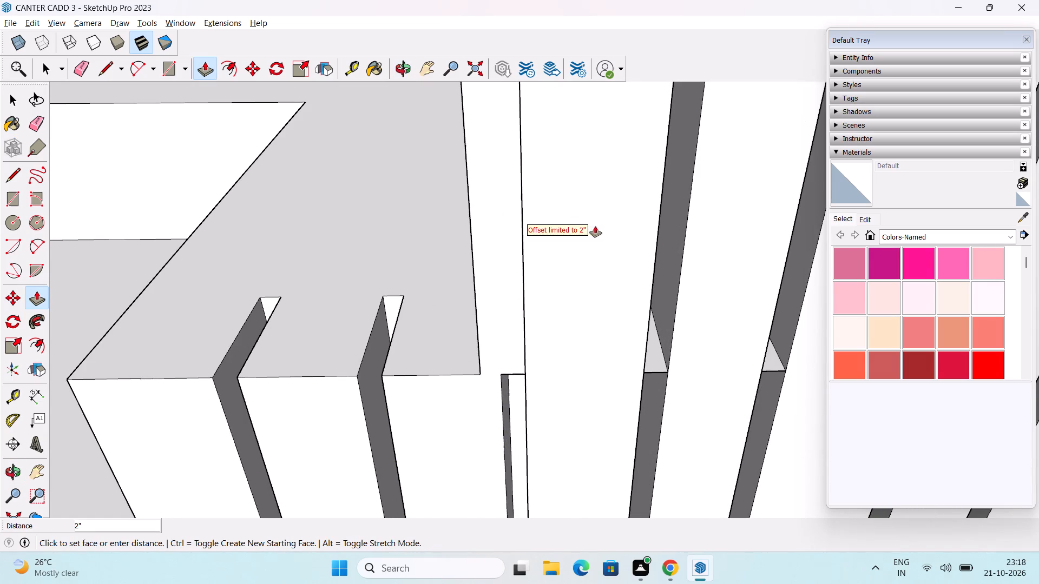
middle_drag(642, 234, 506, 253)
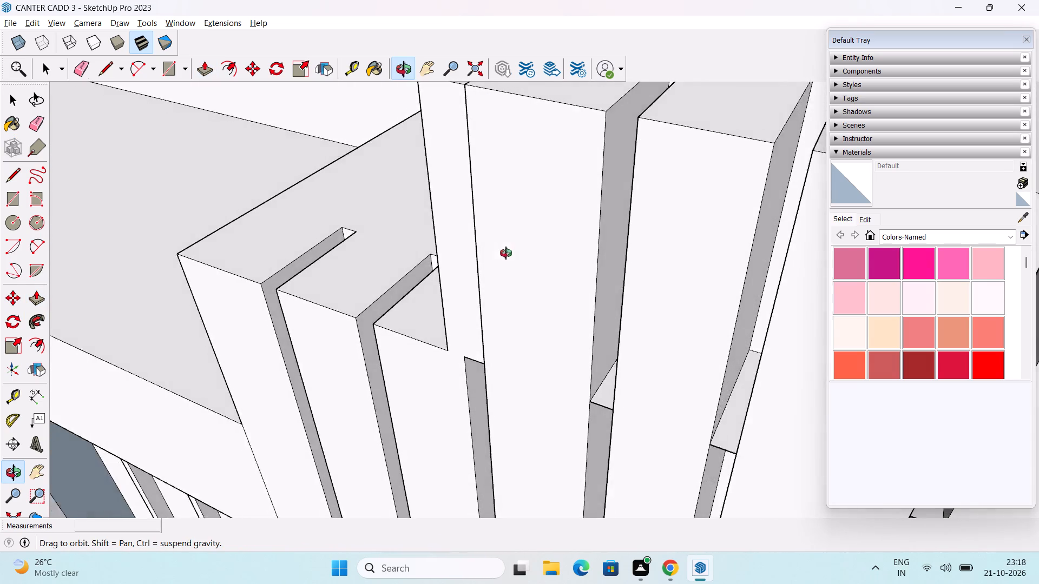
middle_drag(506, 253, 533, 250)
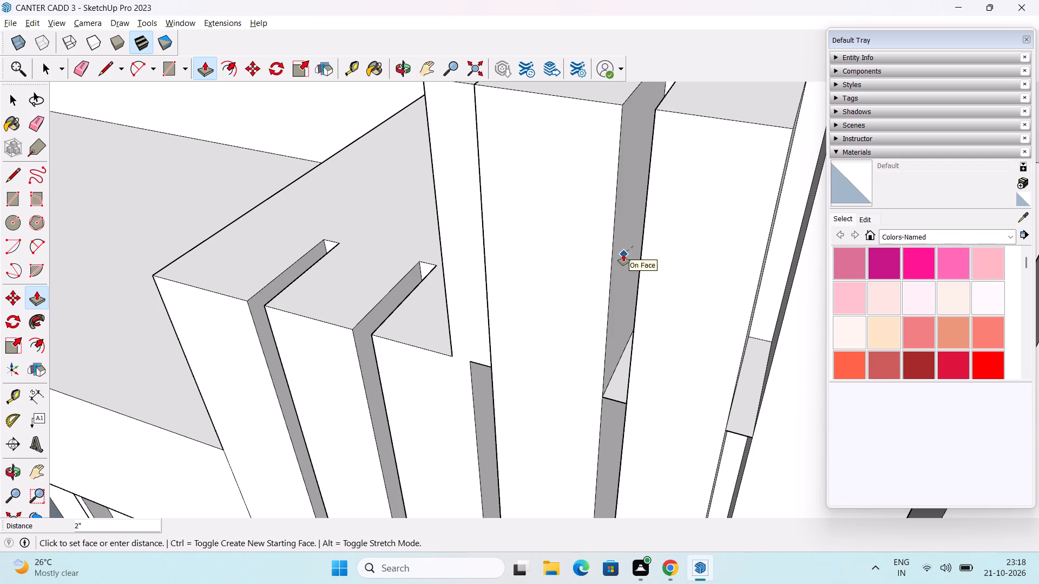
key(Escape)
click(466, 201)
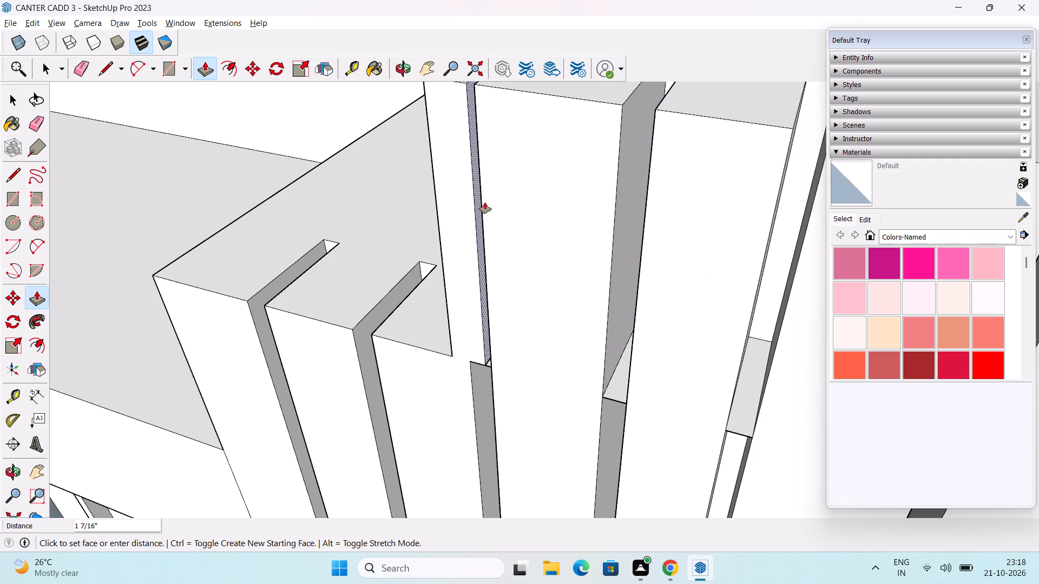
click(611, 275)
click(620, 266)
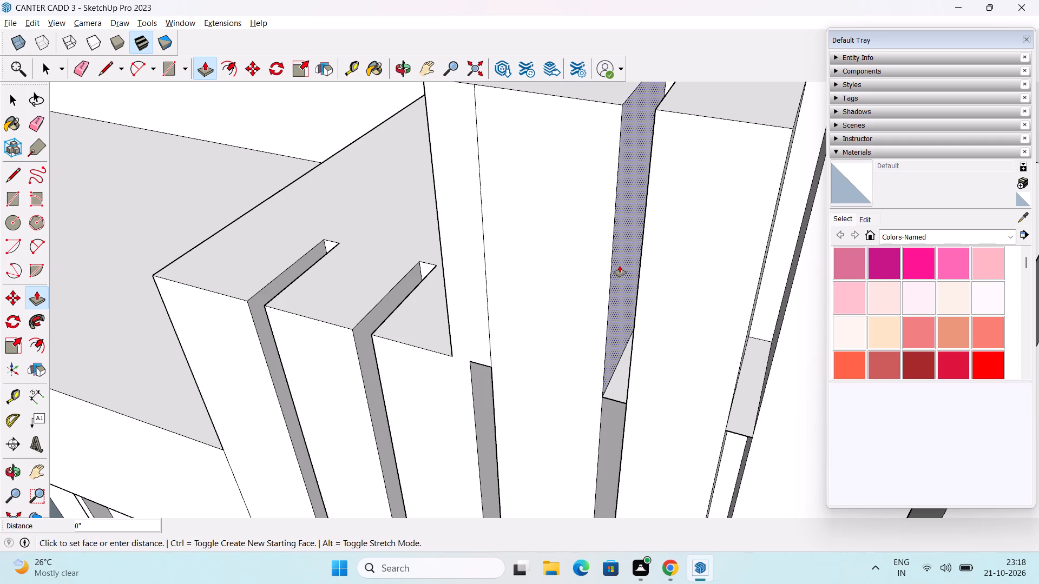
click(755, 304)
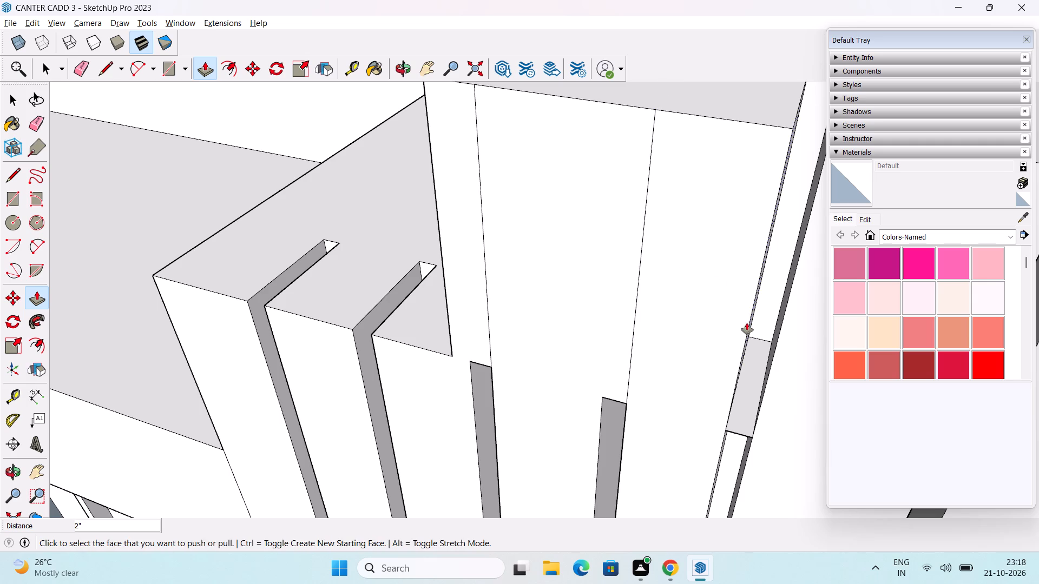
Fill the next three grooves across the raised corner block's front with the same 2" push.
shift+middle_drag(746, 321, 578, 308)
double_click(601, 272)
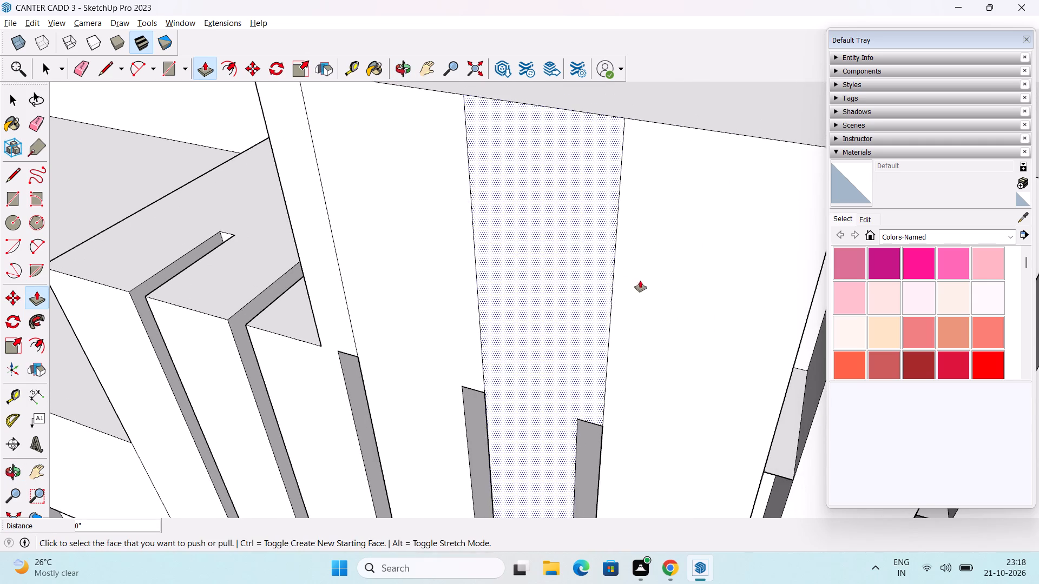
middle_drag(640, 281, 416, 284)
double_click(584, 288)
shift+middle_drag(605, 289, 545, 280)
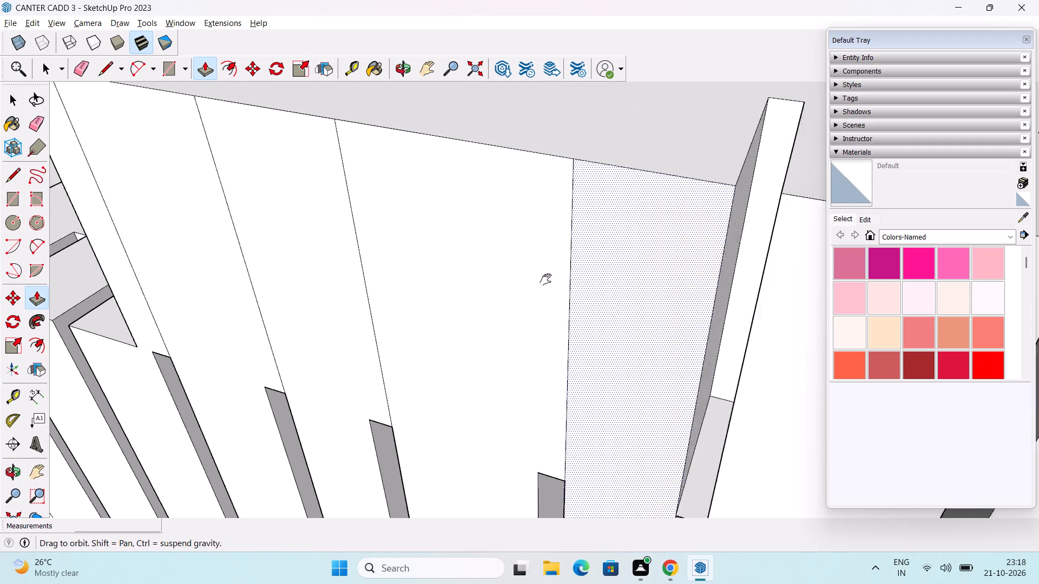
shift+middle_drag(545, 280, 502, 275)
double_click(648, 296)
Fill the remaining four grooves across the raised corner block's front, up to the outer corner, with the same 2" push.
scroll(650, 296, down, 3)
shift+middle_drag(674, 313, 565, 251)
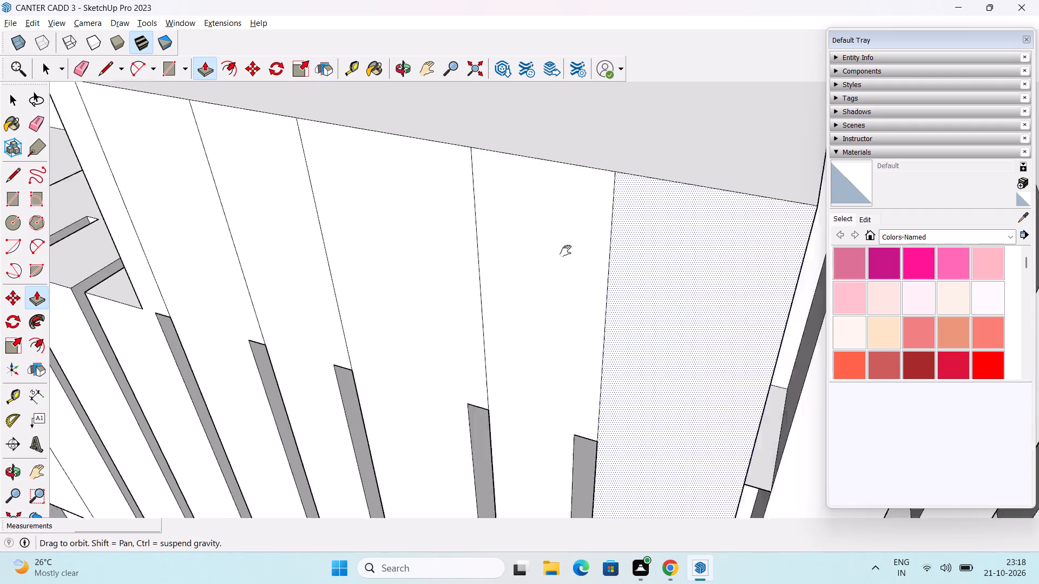
shift+middle_drag(565, 251, 546, 241)
scroll(654, 256, down, 6)
middle_drag(690, 284, 685, 263)
scroll(685, 277, up, 2)
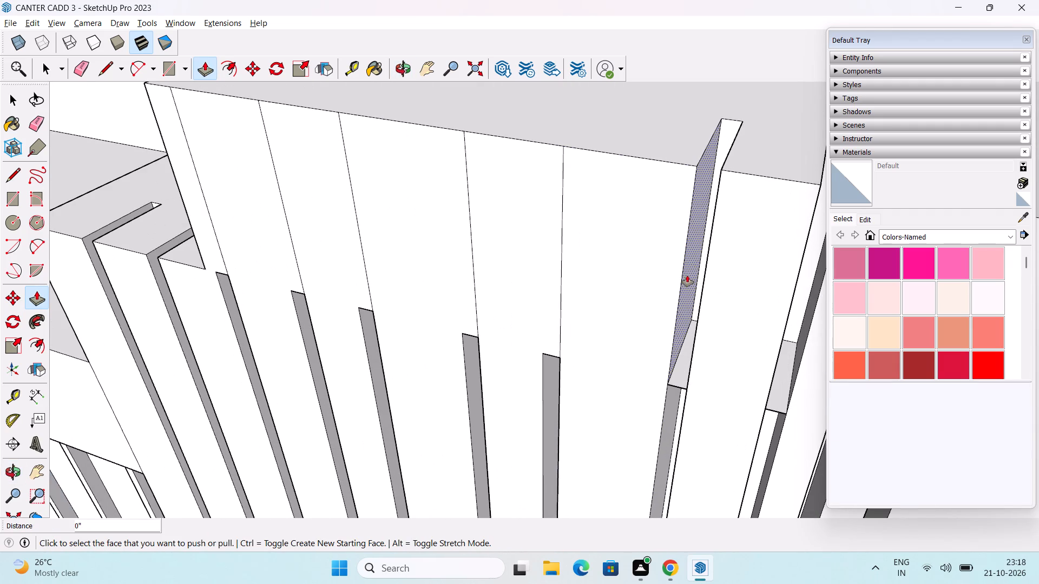
double_click(694, 264)
shift+middle_drag(705, 265, 504, 247)
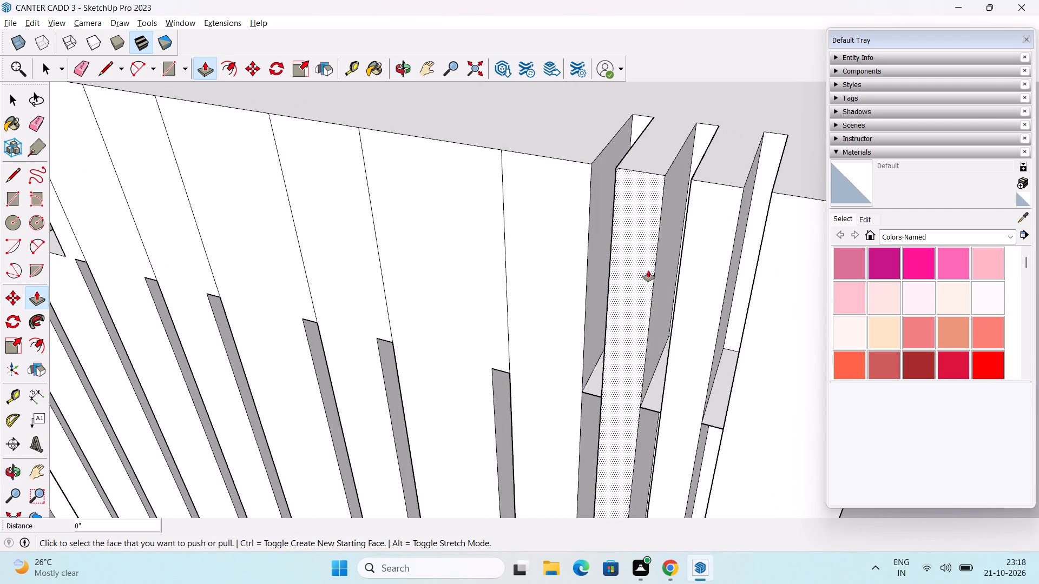
double_click(598, 258)
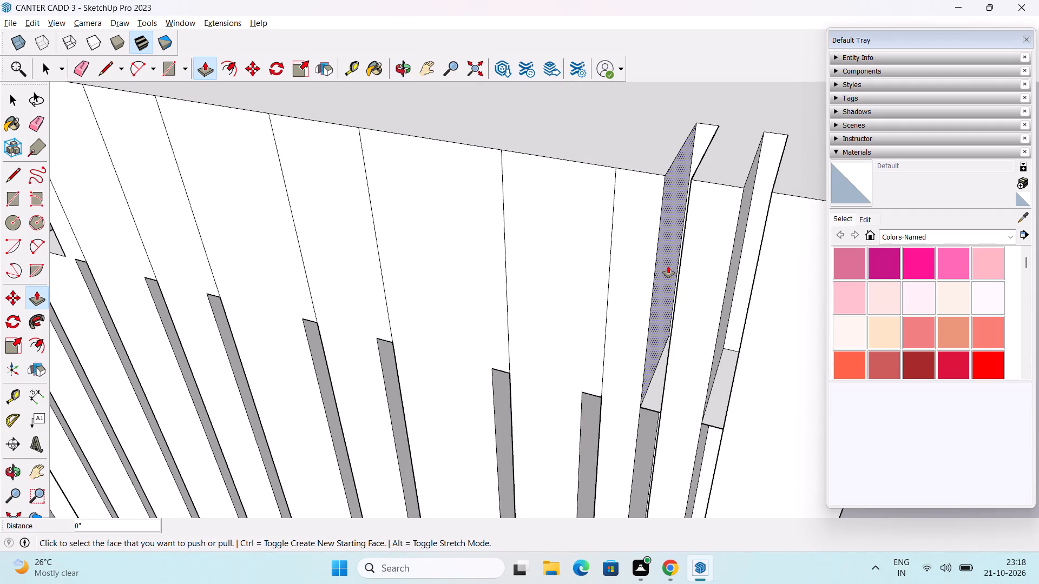
double_click(668, 266)
middle_drag(738, 271, 703, 267)
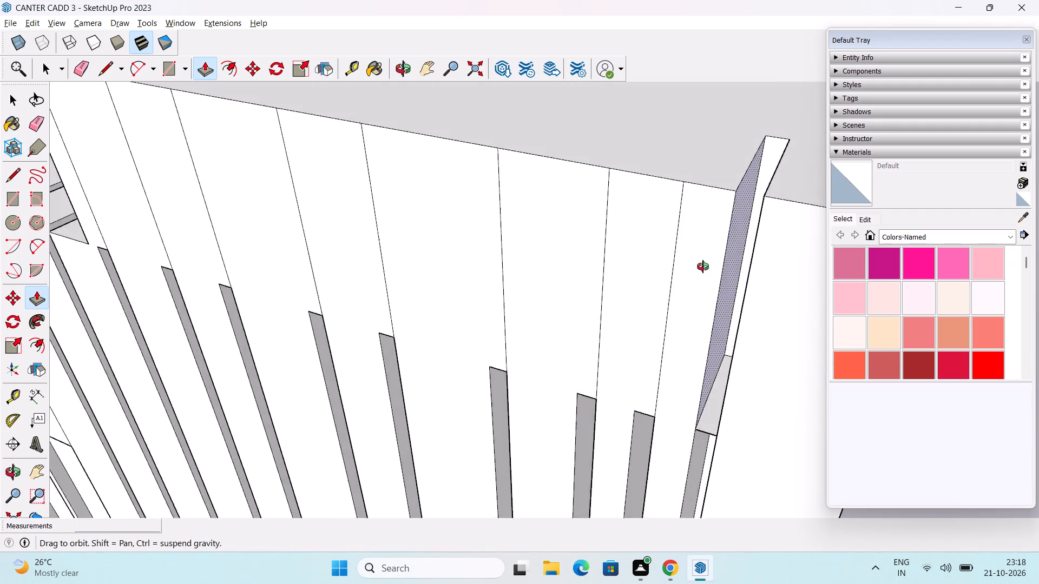
middle_drag(703, 267, 662, 262)
double_click(698, 264)
scroll(699, 262, down, 2)
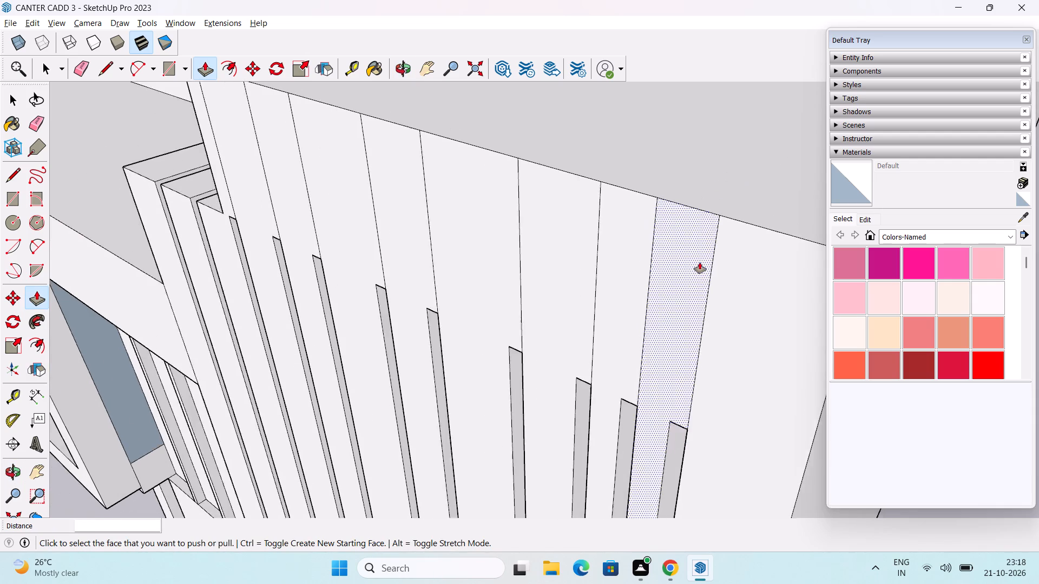
Erase the vertical seam lines on the raised corner block's front face above the grooves.
scroll(700, 262, down, 8)
middle_drag(709, 295, 848, 231)
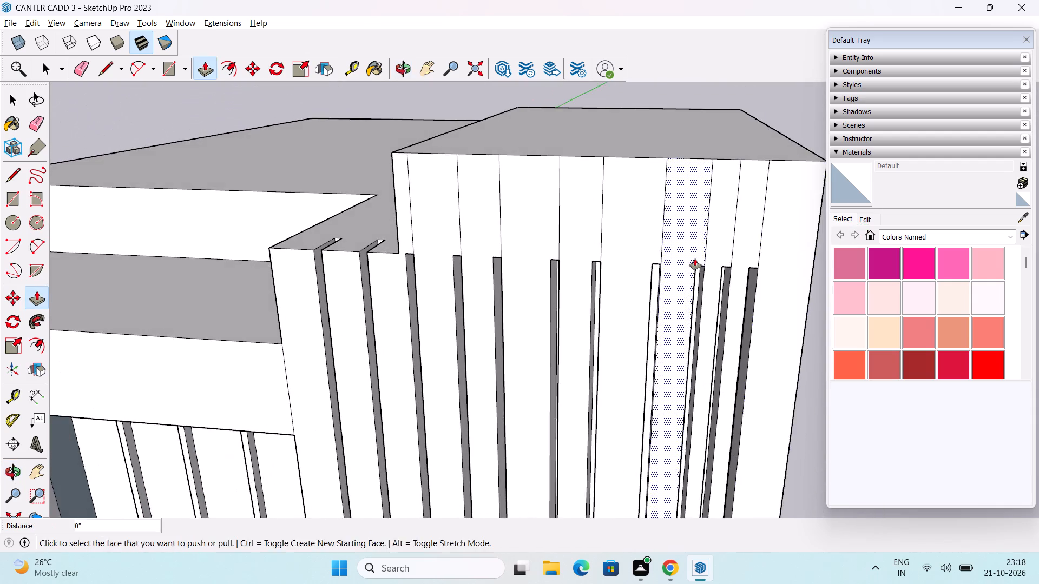
middle_drag(695, 258, 686, 263)
key(space)
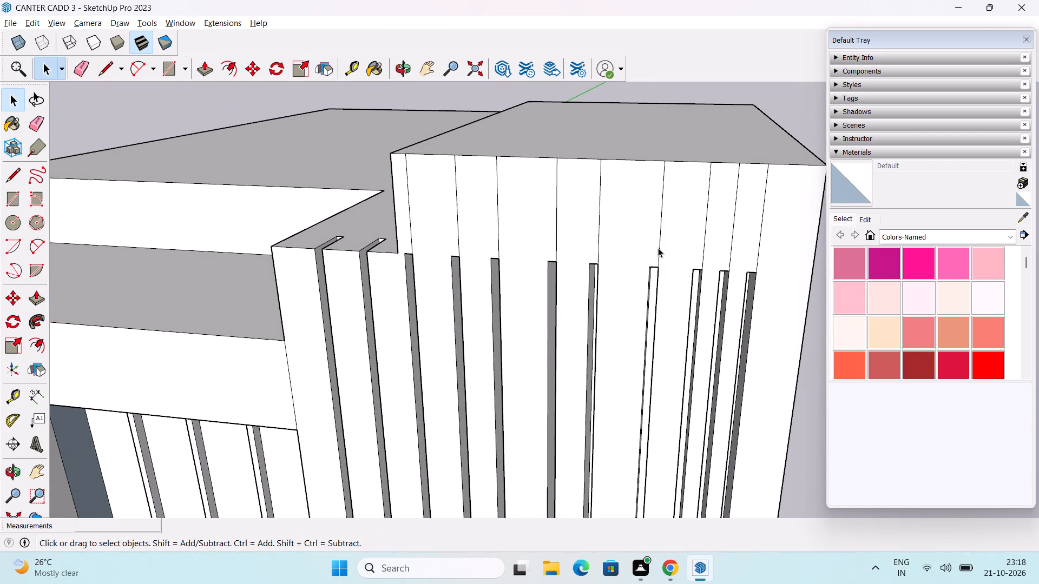
middle_drag(658, 248, 594, 268)
key(e)
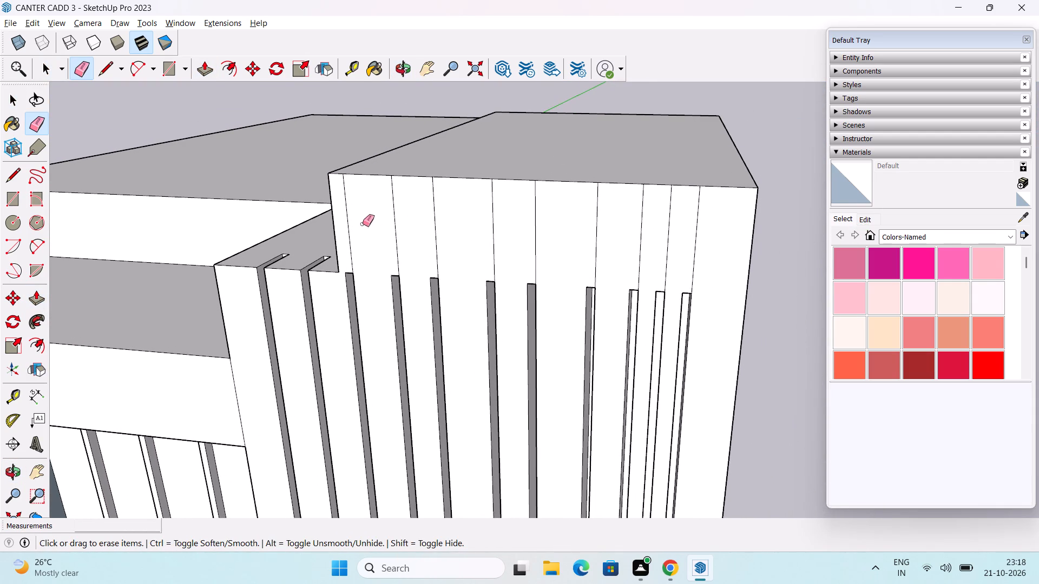
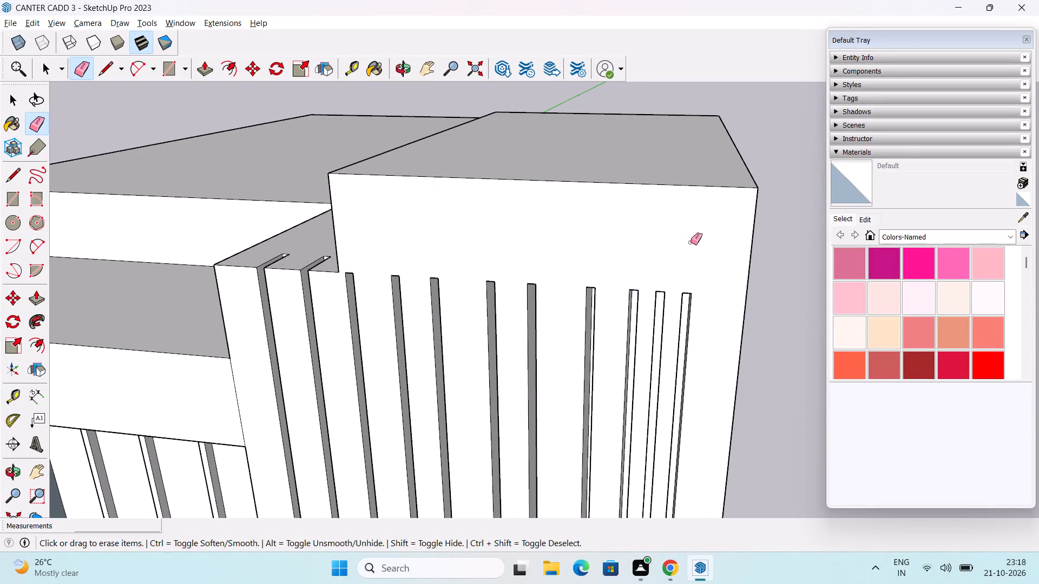
Lower the raised corner block's top face by 1' with Push/Pull.
middle_drag(681, 247, 765, 227)
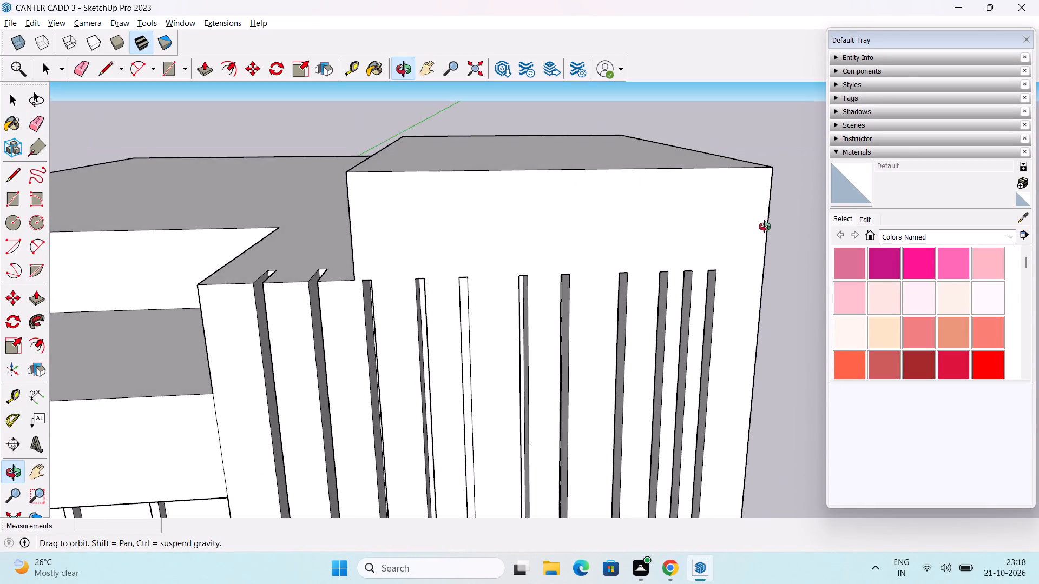
middle_drag(765, 227, 756, 215)
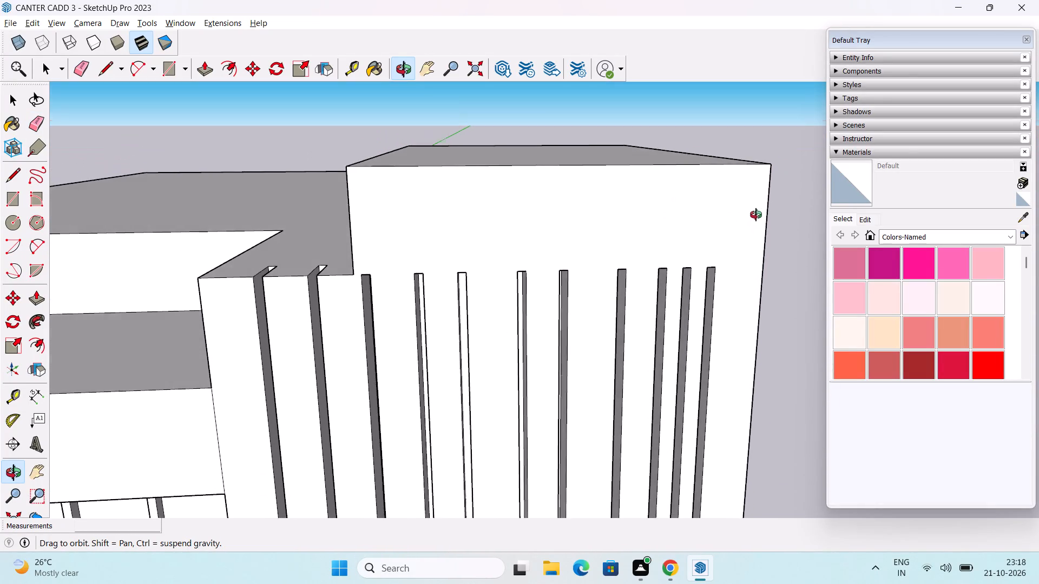
middle_drag(756, 215, 733, 222)
key(p)
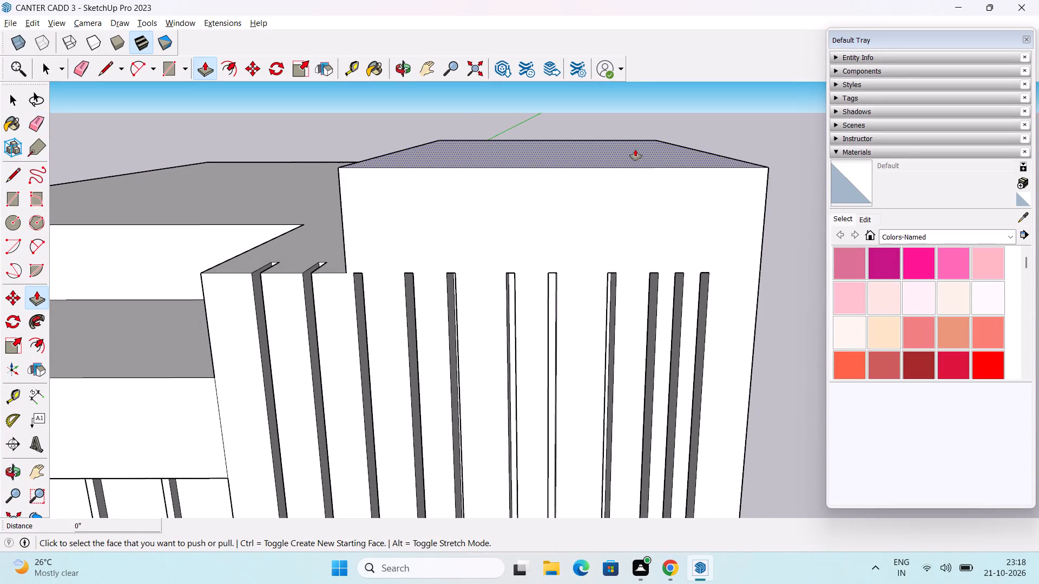
click(632, 162)
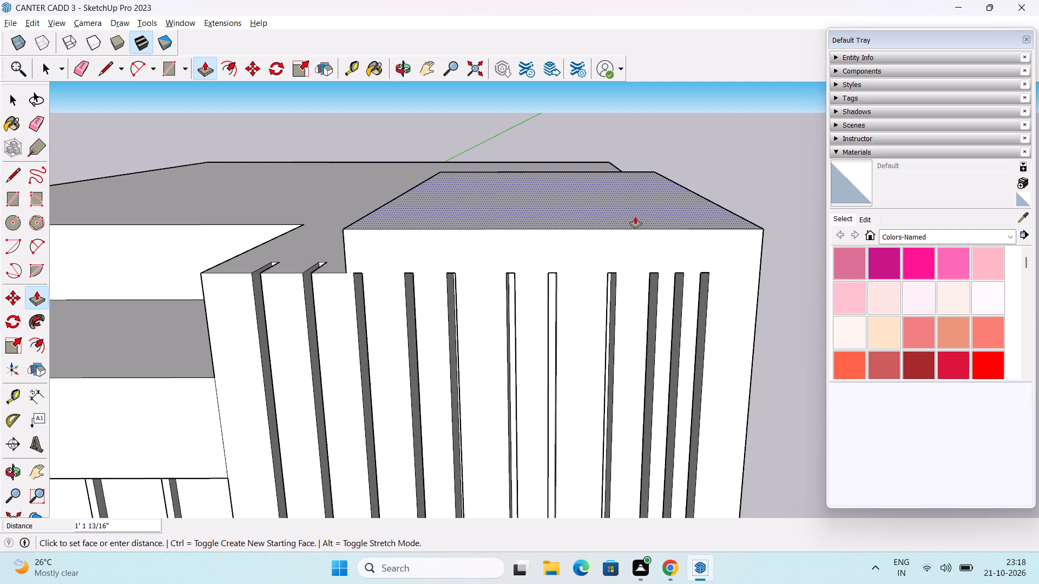
text(1')
key(Return)
key(space)
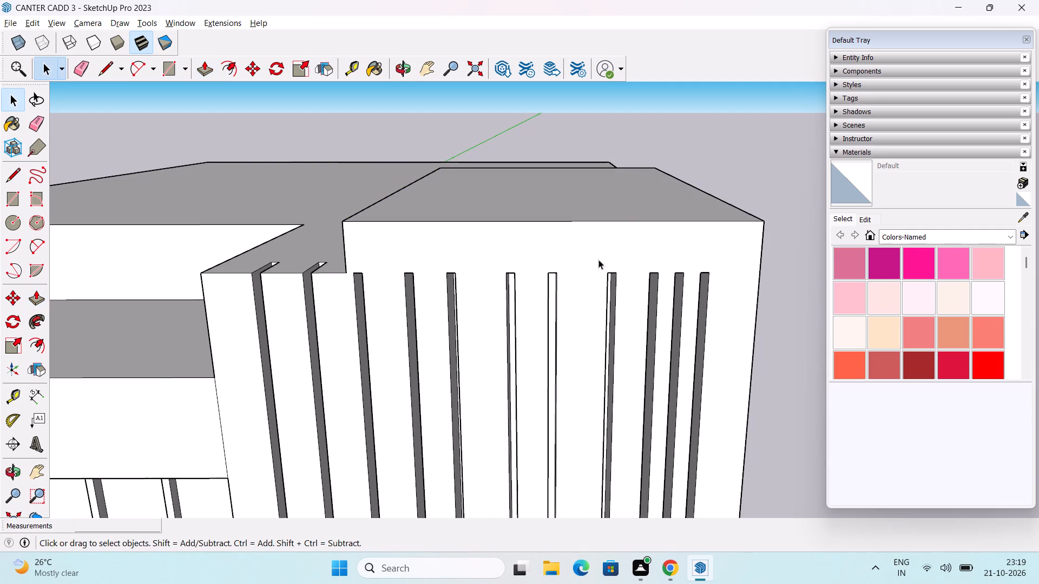
Draw a horizontal line about 7' 11 3/4" long across the raised corner block's front, along the groove tops.
key(l)
drag(346, 273, 359, 271)
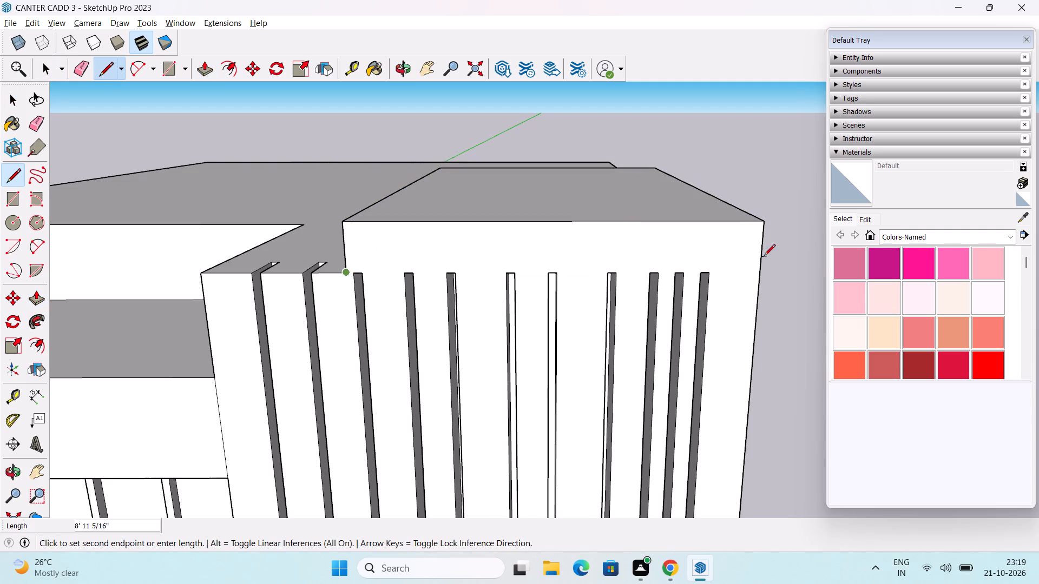
click(762, 273)
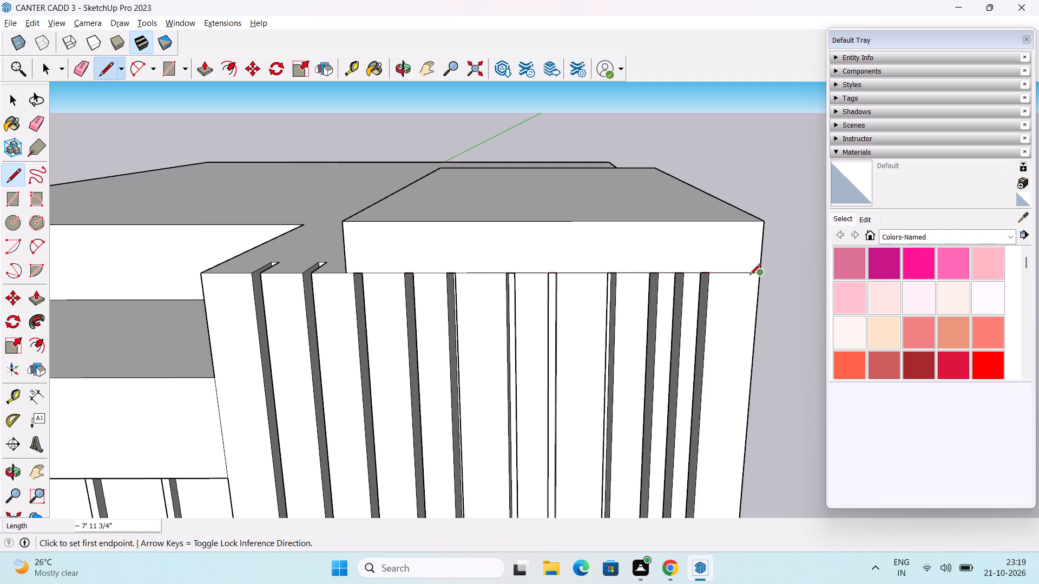
middle_drag(704, 282, 722, 212)
key(space)
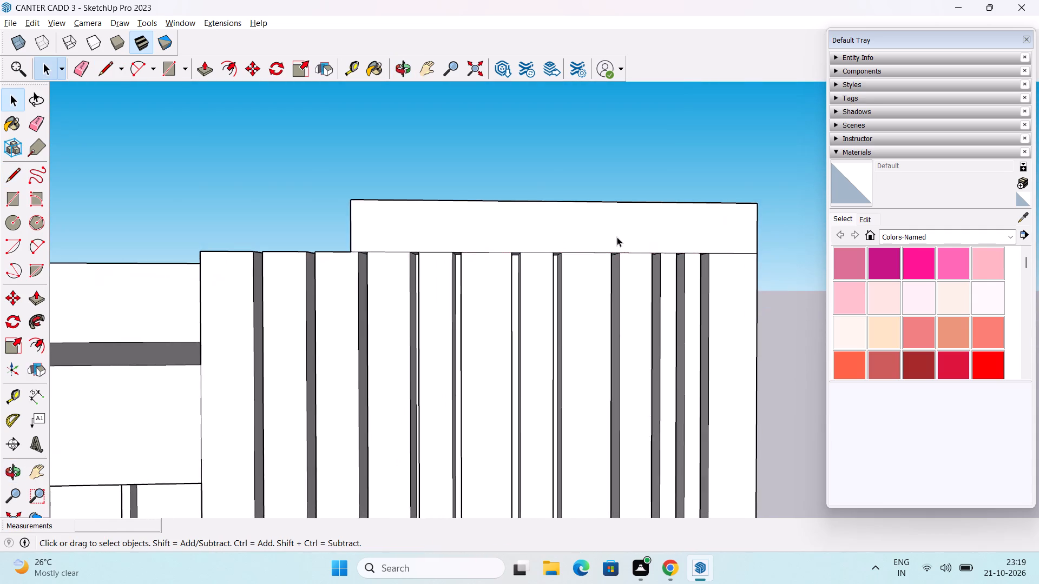
Pull the front band above the grooves on the raised corner block outward by 1'.
scroll(617, 237, down, 2)
key(p)
click(598, 229)
middle_drag(627, 233, 641, 210)
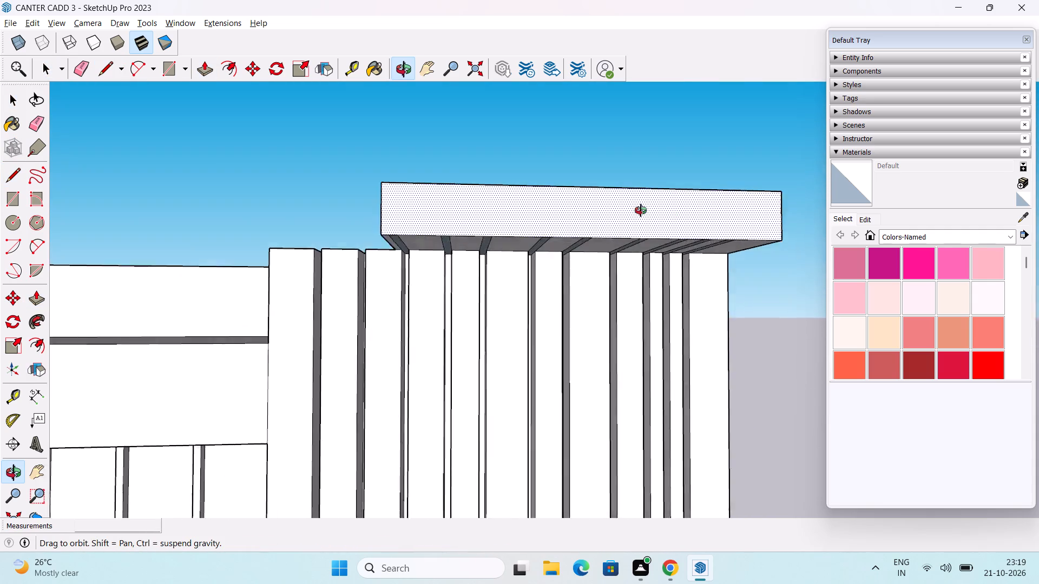
middle_drag(641, 210, 454, 104)
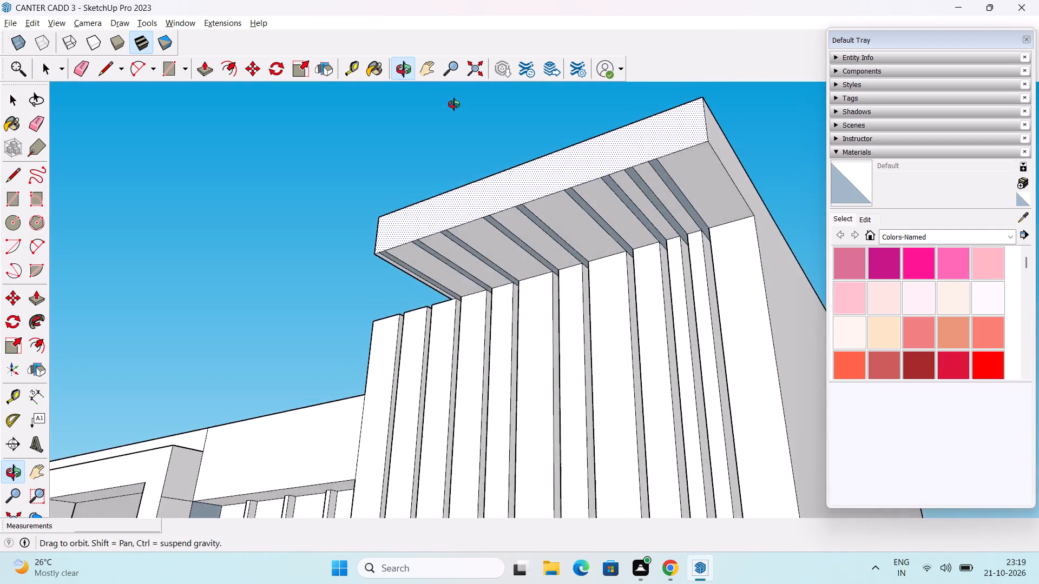
middle_drag(454, 104, 293, 154)
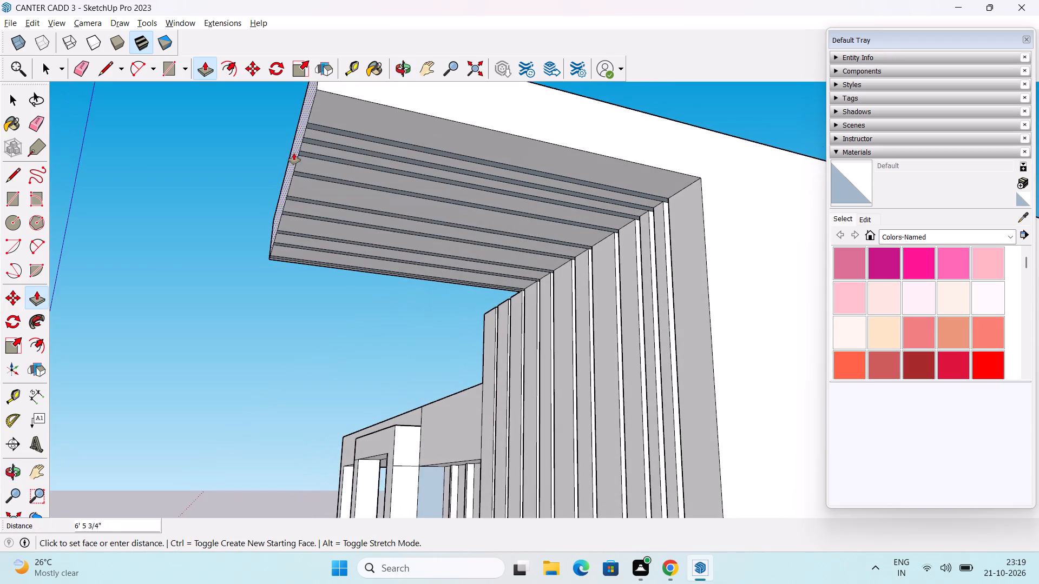
scroll(294, 153, up, 3)
middle_drag(328, 156, 454, 171)
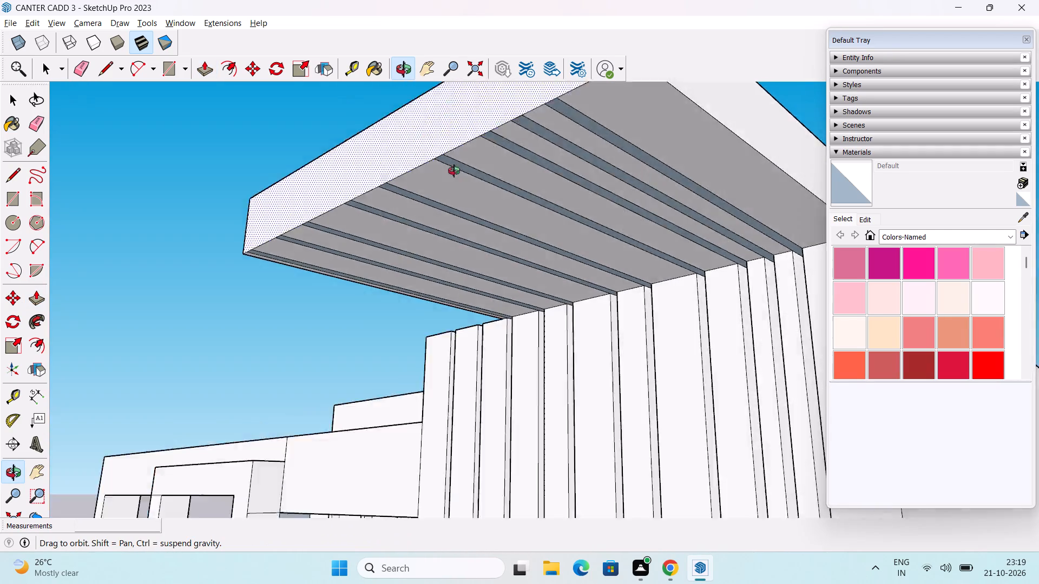
middle_drag(454, 171, 528, 271)
text(1')
key(Return)
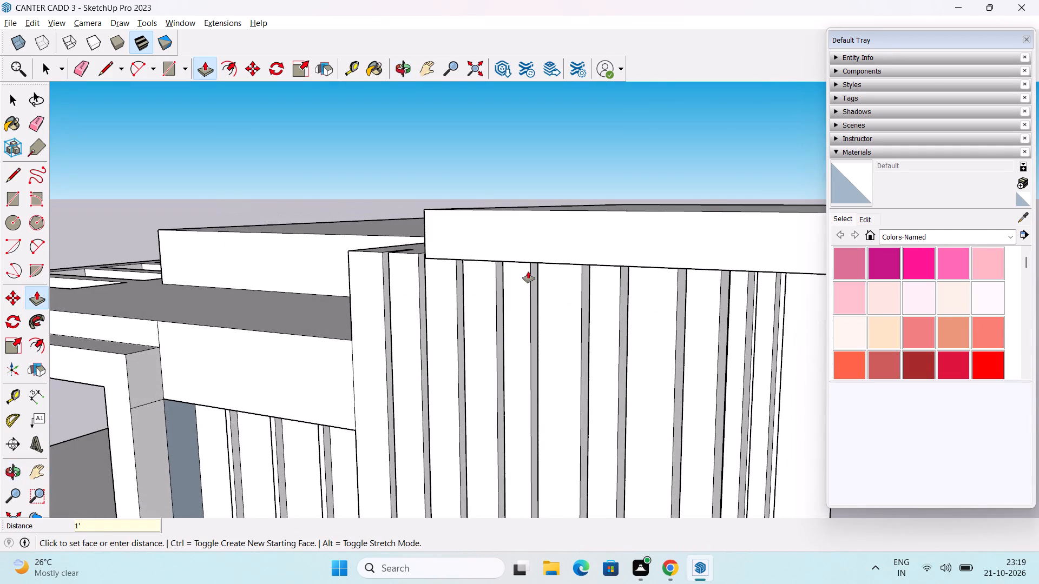
Erase the groove edge lines crossing the underside of the projecting band on the raised corner block.
middle_drag(507, 318, 593, 170)
middle_drag(593, 170, 639, 181)
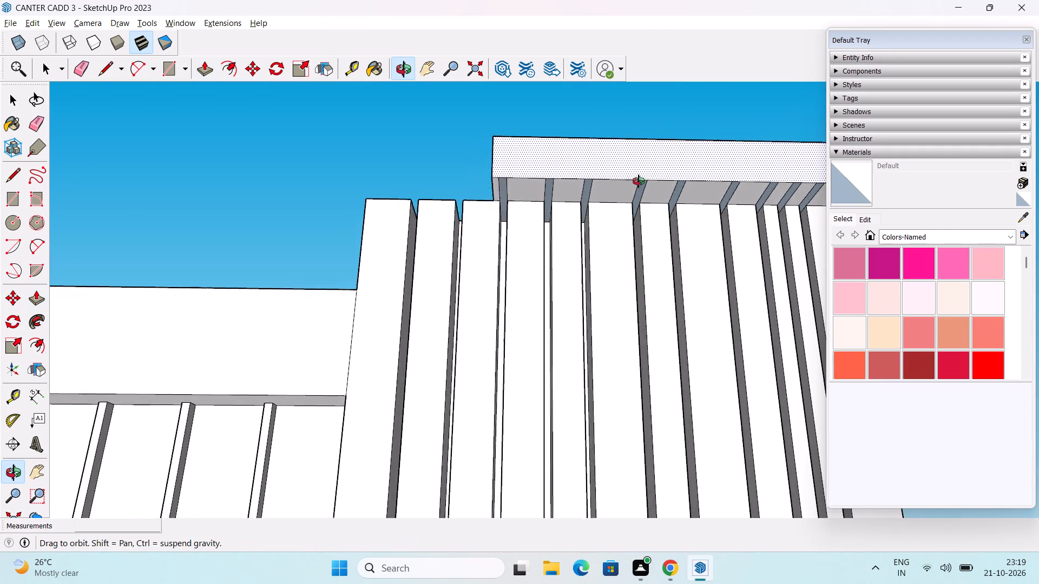
middle_drag(639, 181, 728, 203)
shift+middle_drag(705, 252, 700, 252)
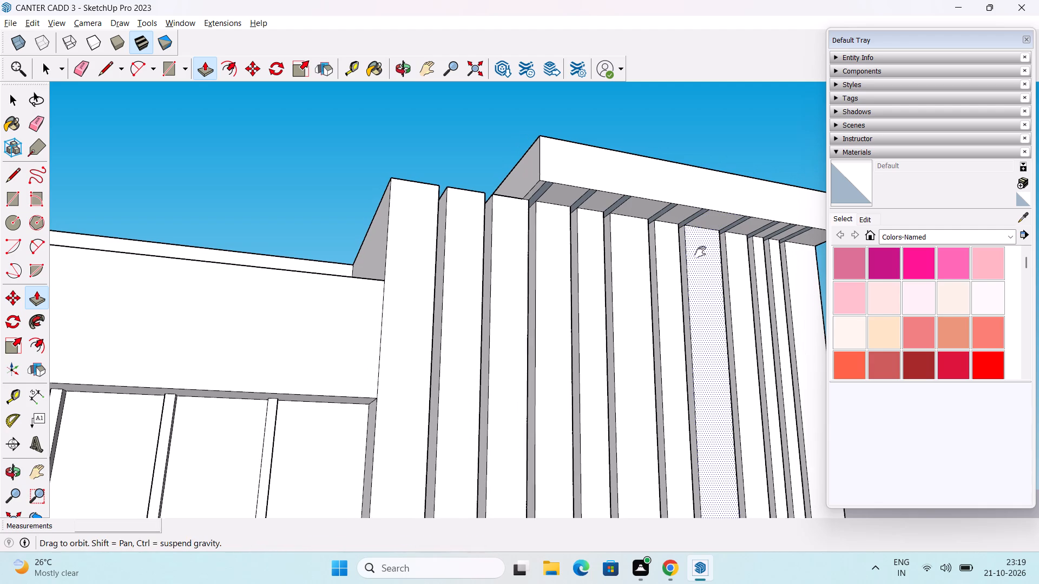
shift+middle_drag(700, 252, 590, 290)
scroll(635, 266, down, 1)
middle_drag(633, 269, 595, 288)
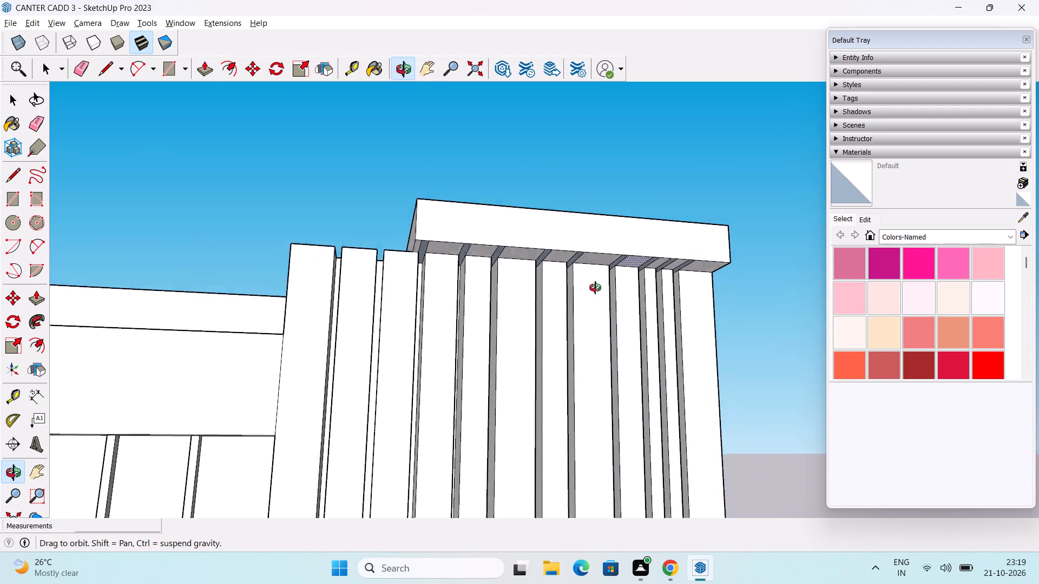
middle_drag(595, 288, 595, 294)
scroll(593, 287, up, 2)
middle_drag(535, 324, 534, 268)
key(space)
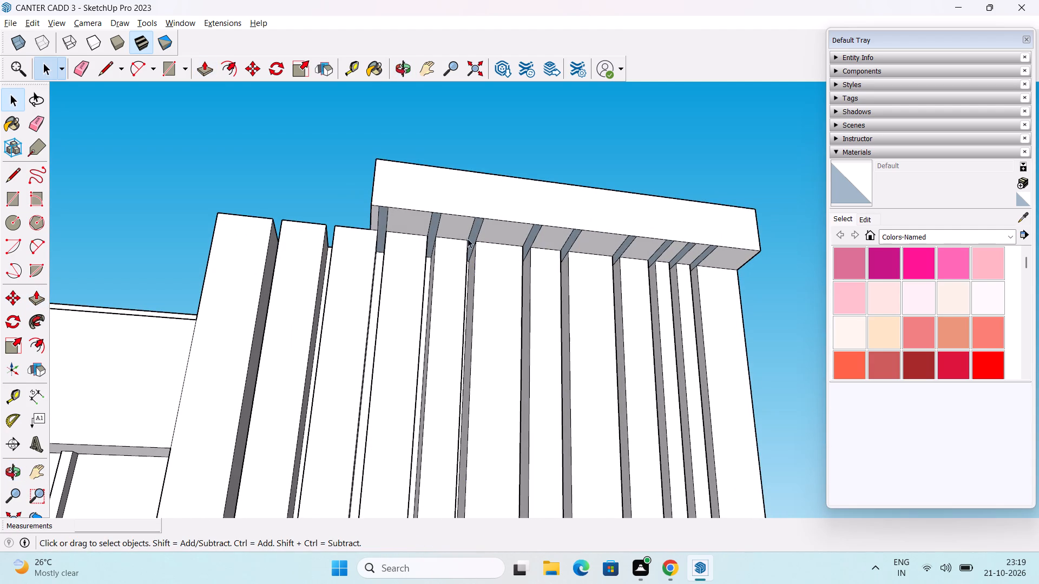
key(e)
drag(378, 223, 437, 222)
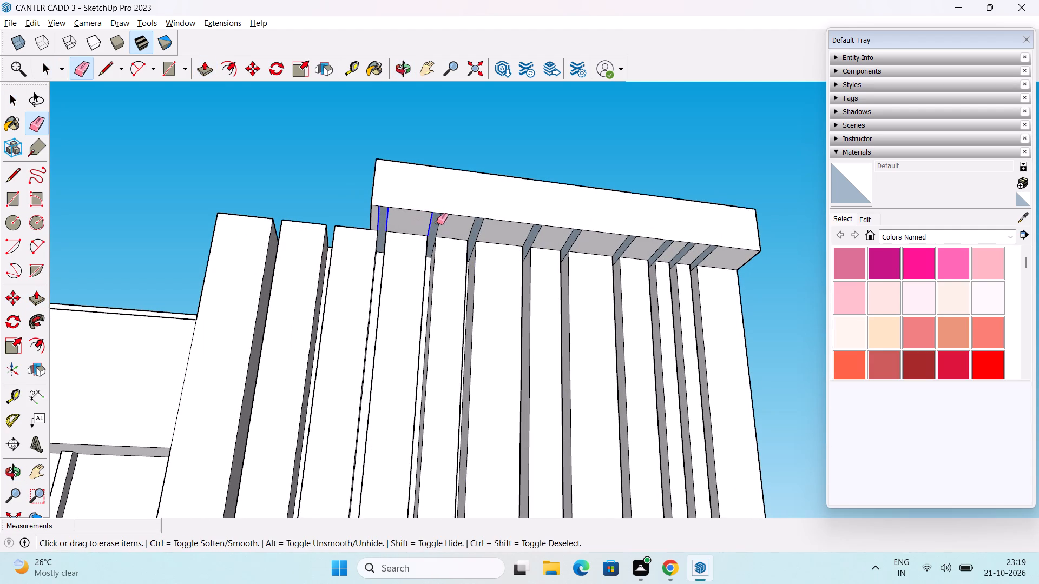
drag(437, 222, 450, 225)
middle_drag(443, 240, 444, 233)
scroll(485, 229, down, 1)
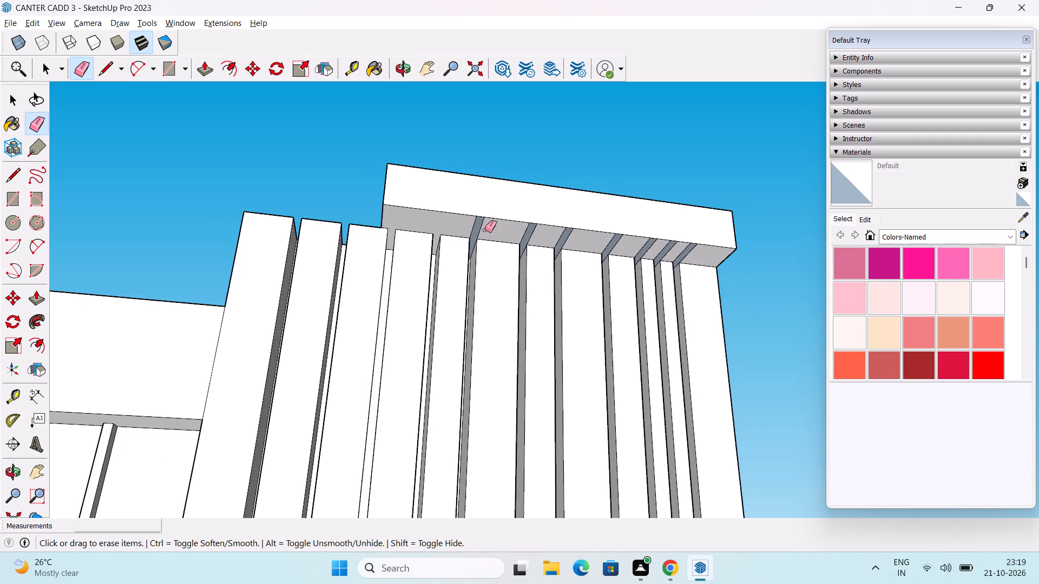
middle_drag(485, 230, 439, 260)
drag(415, 254, 518, 269)
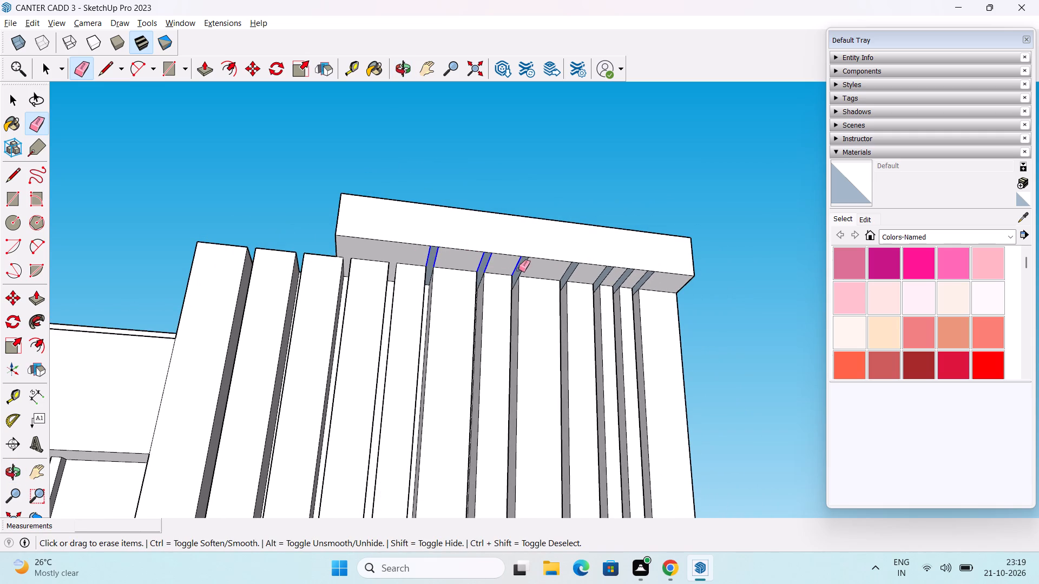
drag(518, 269, 650, 282)
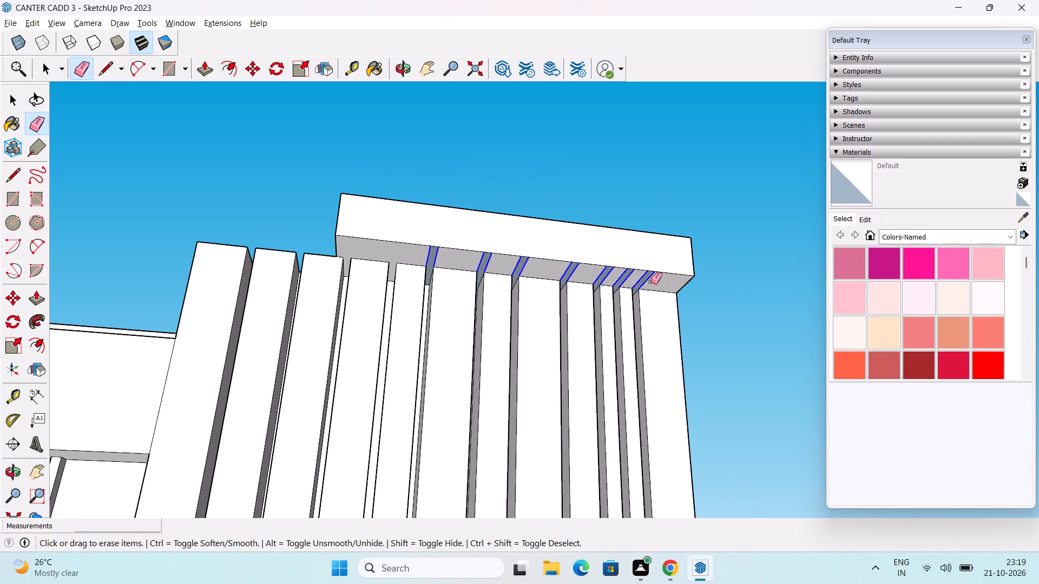
drag(650, 282, 653, 282)
Reverse the underside face of the projecting band so its front side faces outward.
scroll(654, 288, down, 1)
middle_drag(637, 301, 565, 155)
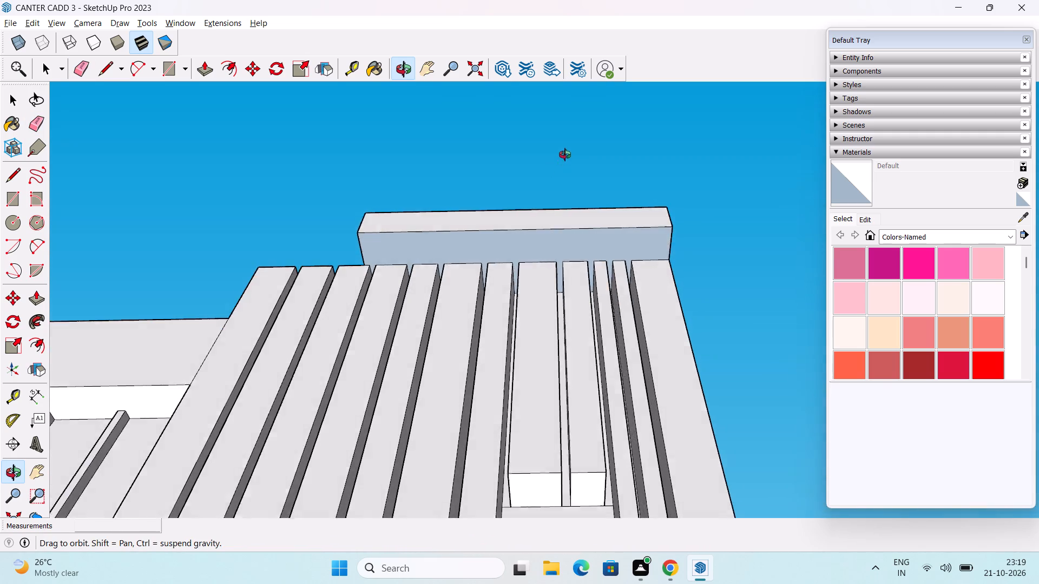
middle_drag(565, 155, 542, 269)
scroll(608, 267, down, 1)
scroll(665, 253, up, 9)
middle_drag(653, 264, 639, 274)
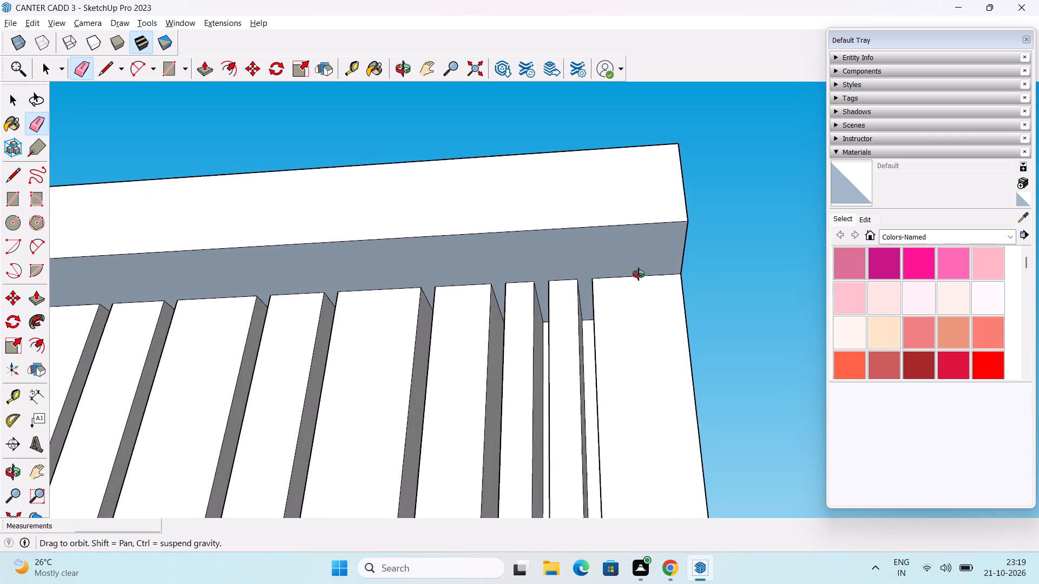
middle_drag(639, 274, 501, 231)
key(space)
click(470, 258)
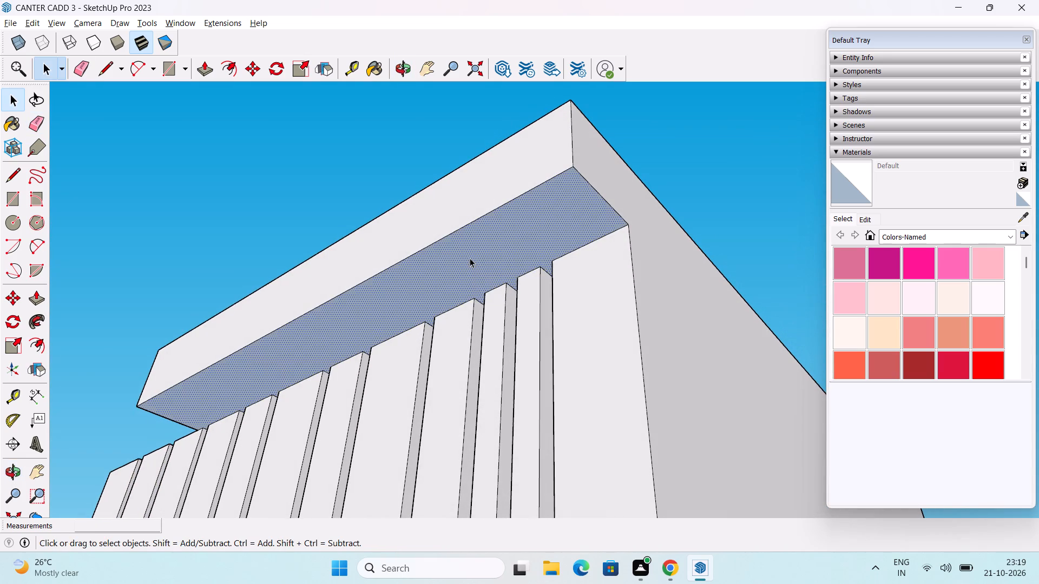
right_click(470, 258)
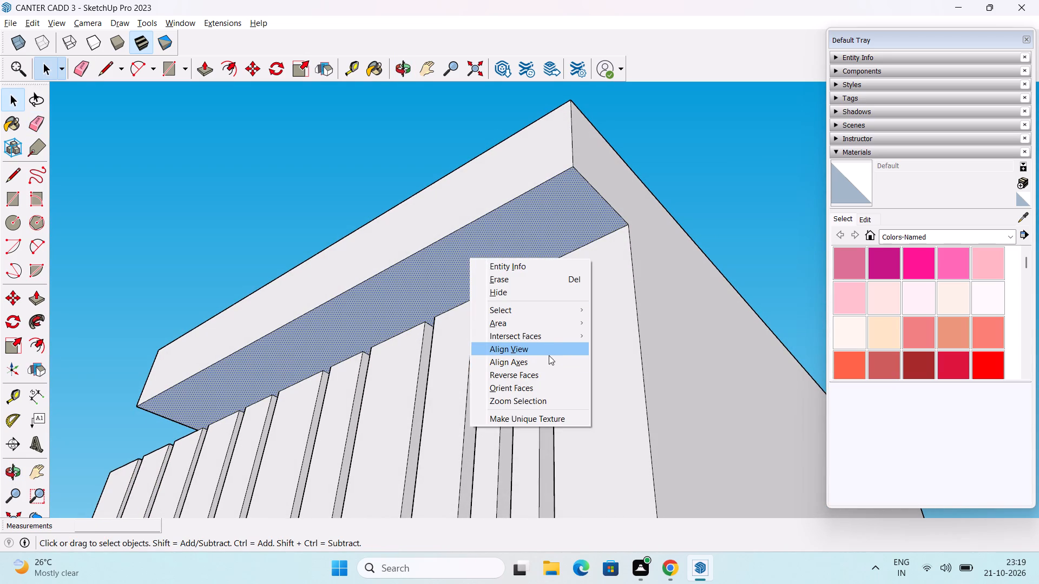
click(553, 375)
Examine the raised corner block's overhang and the grooves below it from above, in front and beneath.
scroll(564, 324, down, 2)
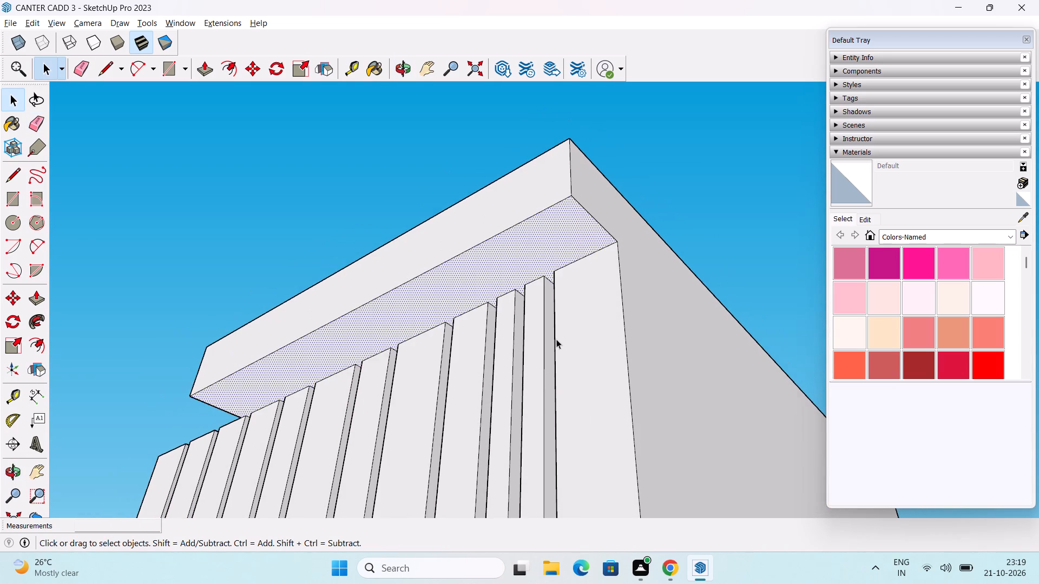
middle_drag(554, 326, 585, 229)
scroll(586, 223, down, 3)
middle_drag(498, 301, 628, 437)
scroll(602, 323, down, 3)
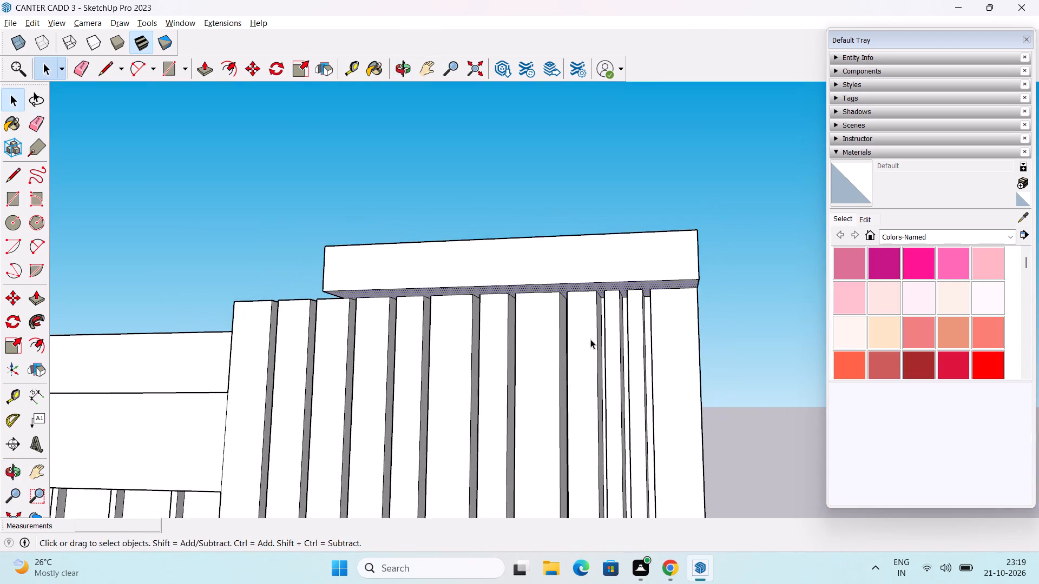
shift+middle_drag(590, 339, 593, 277)
middle_drag(593, 275, 660, 432)
middle_drag(521, 291, 553, 327)
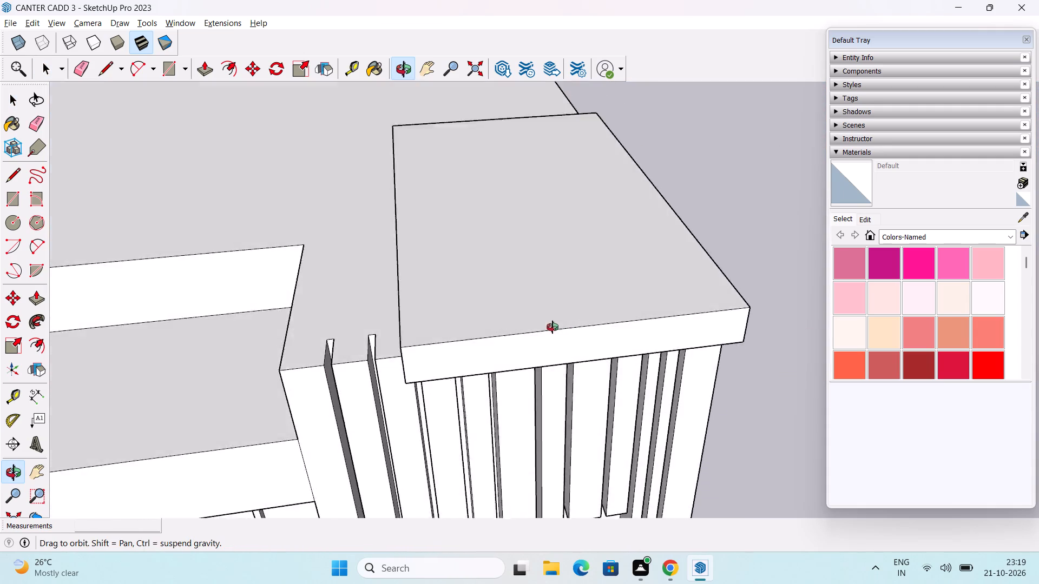
middle_drag(553, 327, 509, 269)
scroll(536, 225, down, 4)
middle_drag(553, 256, 555, 145)
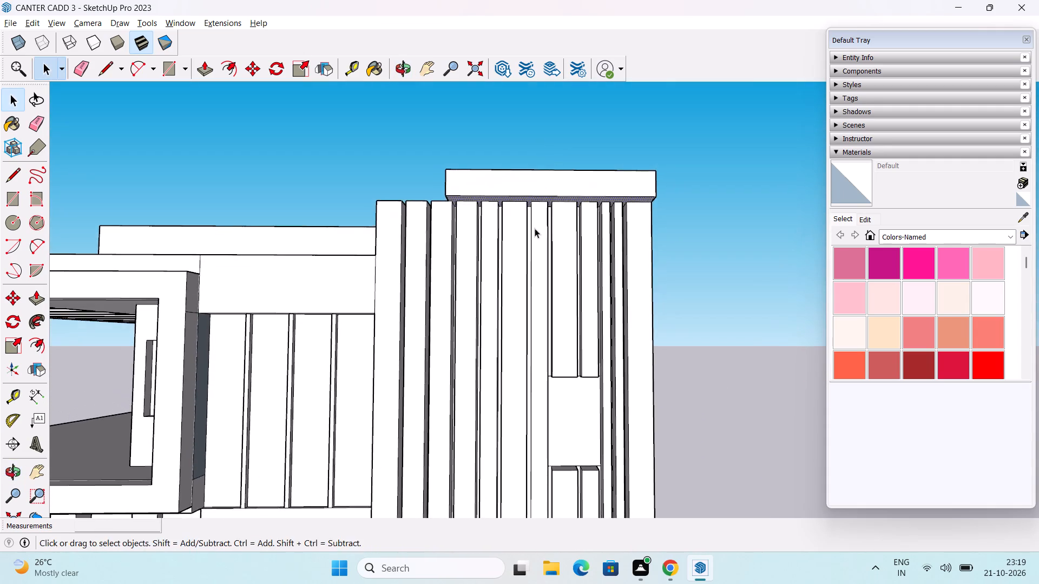
middle_drag(535, 228, 537, 139)
scroll(491, 184, up, 5)
middle_drag(510, 197, 523, 162)
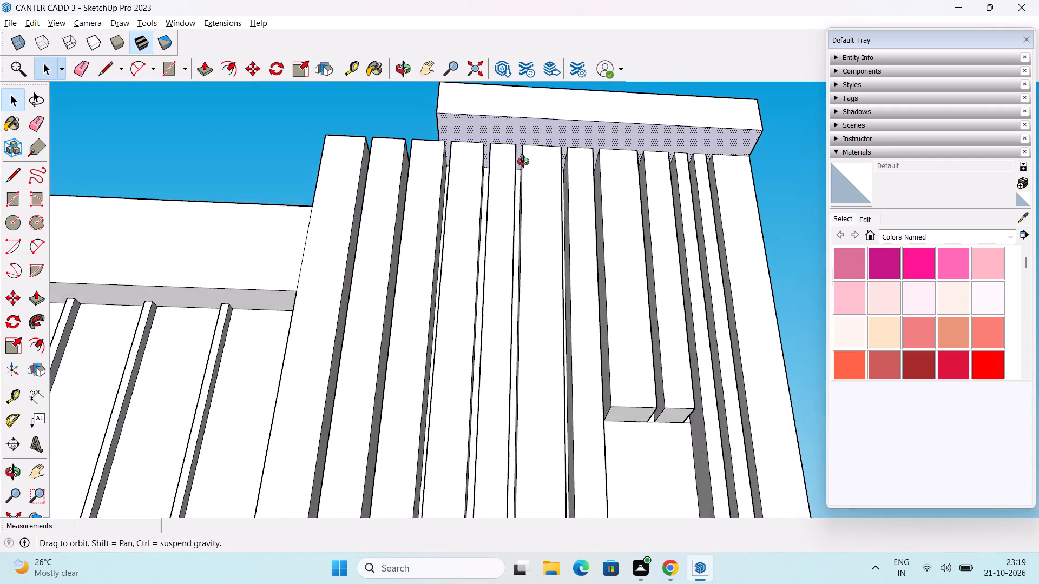
middle_drag(523, 162, 517, 159)
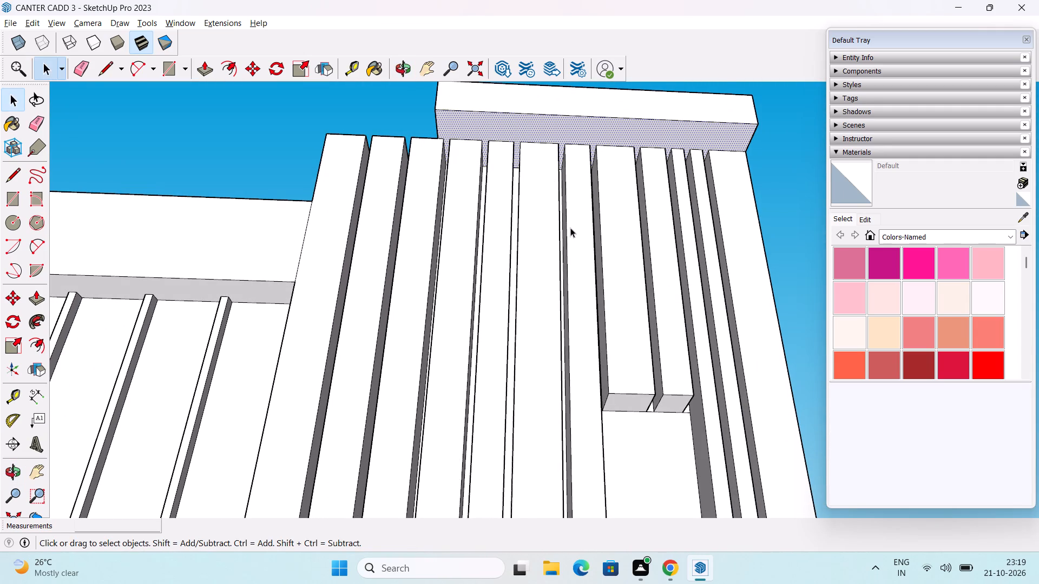
middle_drag(570, 228, 520, 146)
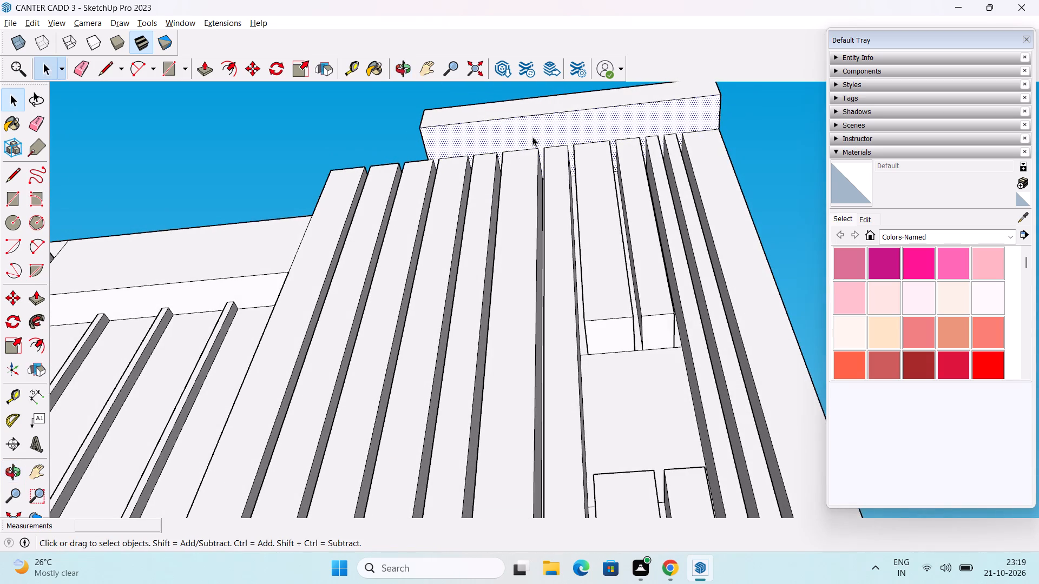
scroll(532, 137, up, 2)
middle_drag(548, 156, 554, 158)
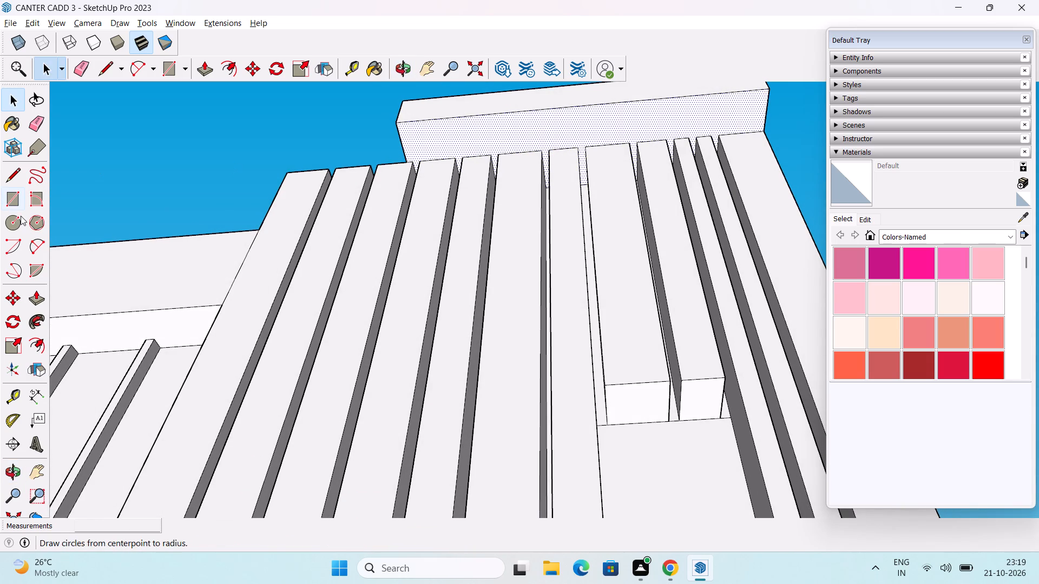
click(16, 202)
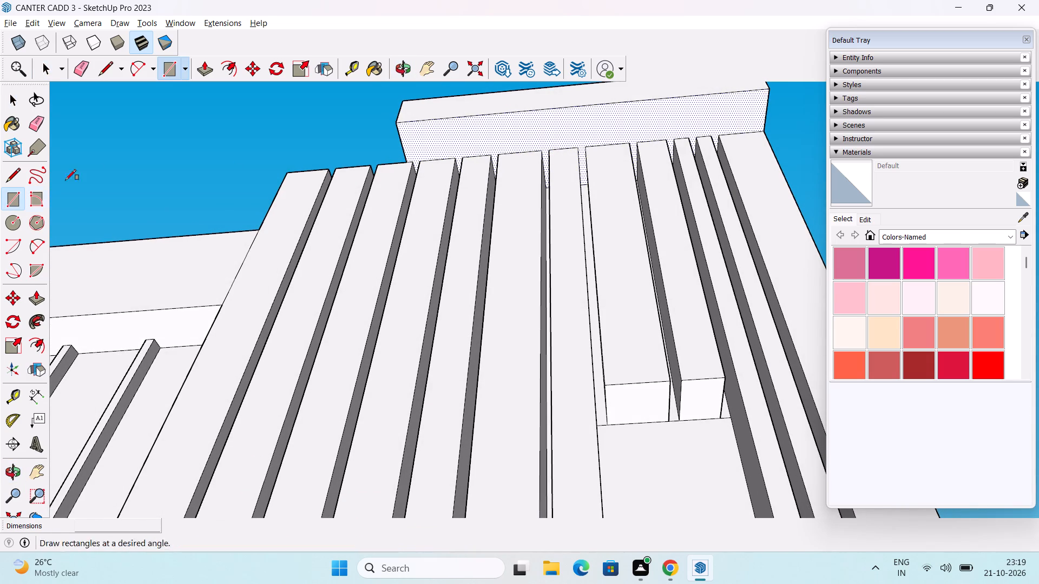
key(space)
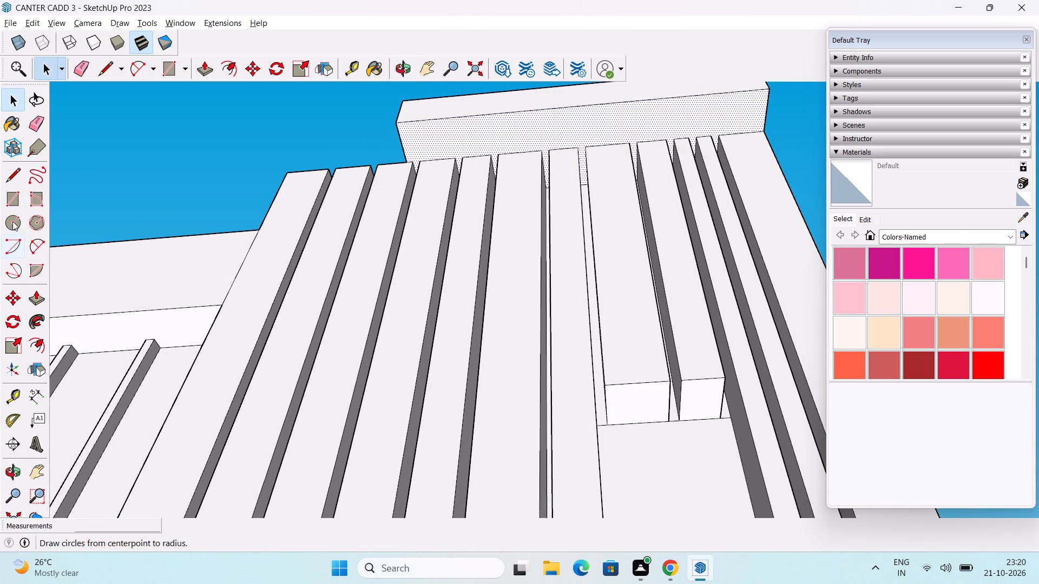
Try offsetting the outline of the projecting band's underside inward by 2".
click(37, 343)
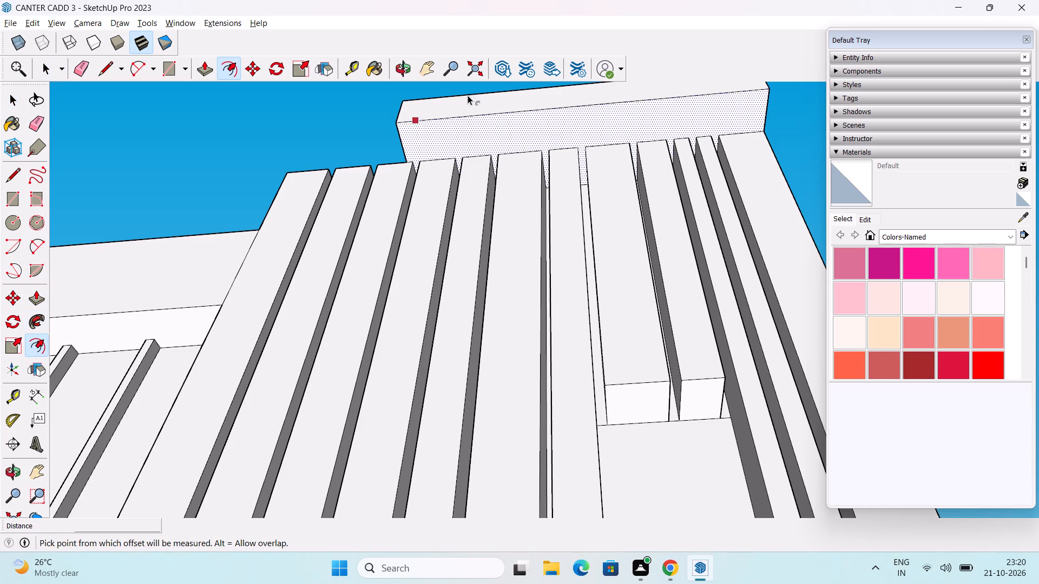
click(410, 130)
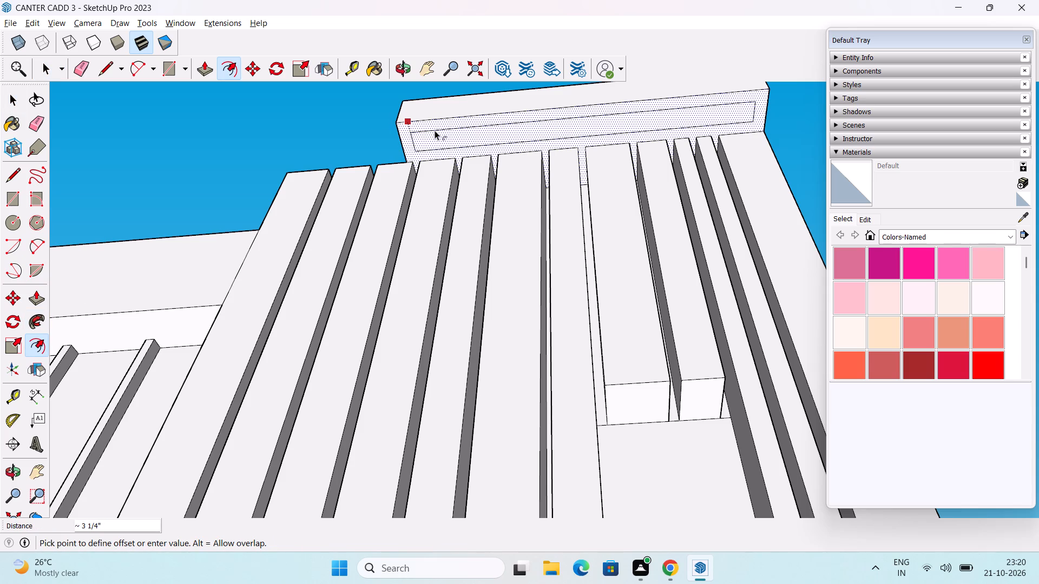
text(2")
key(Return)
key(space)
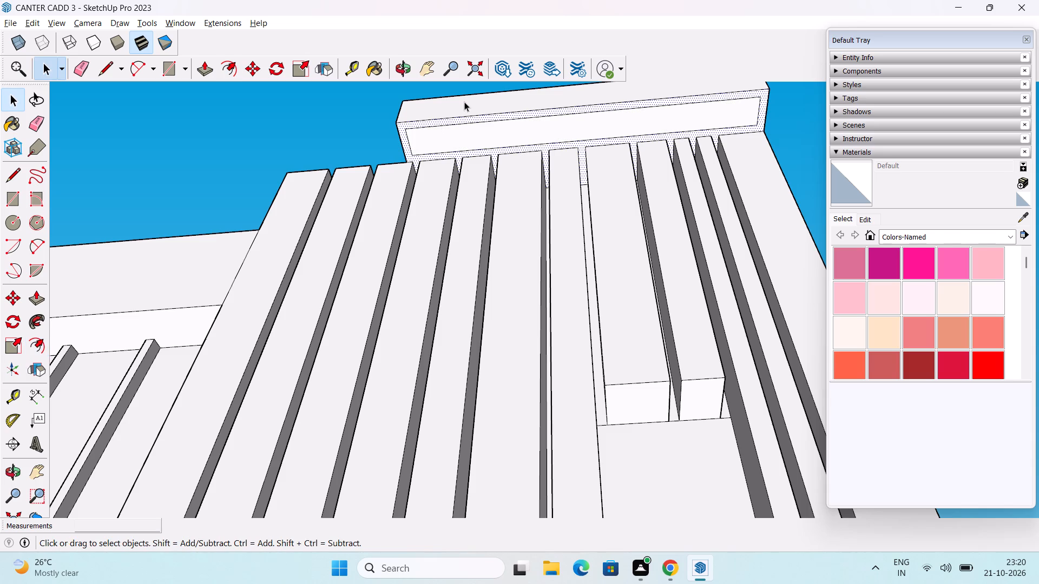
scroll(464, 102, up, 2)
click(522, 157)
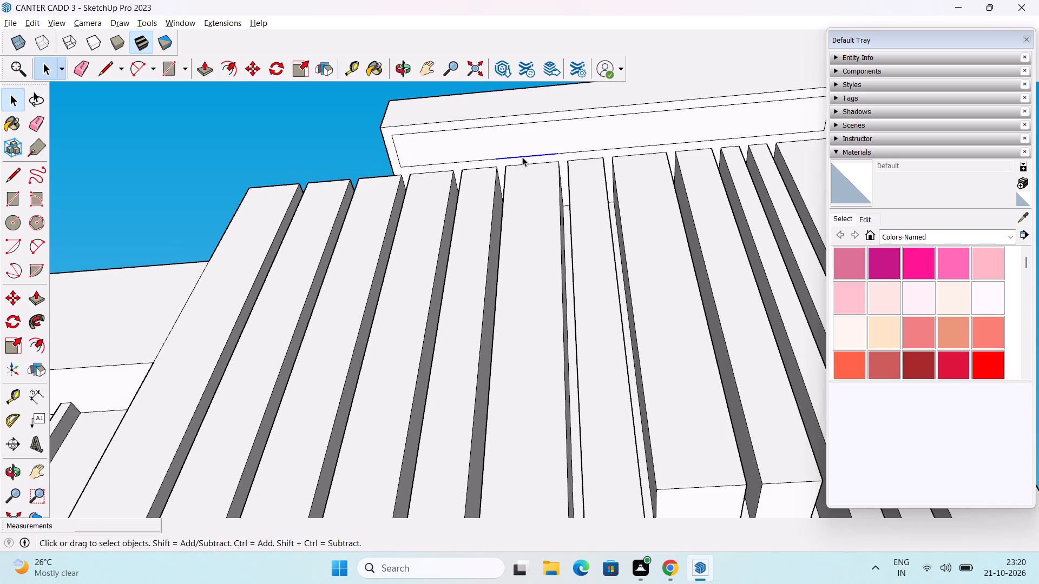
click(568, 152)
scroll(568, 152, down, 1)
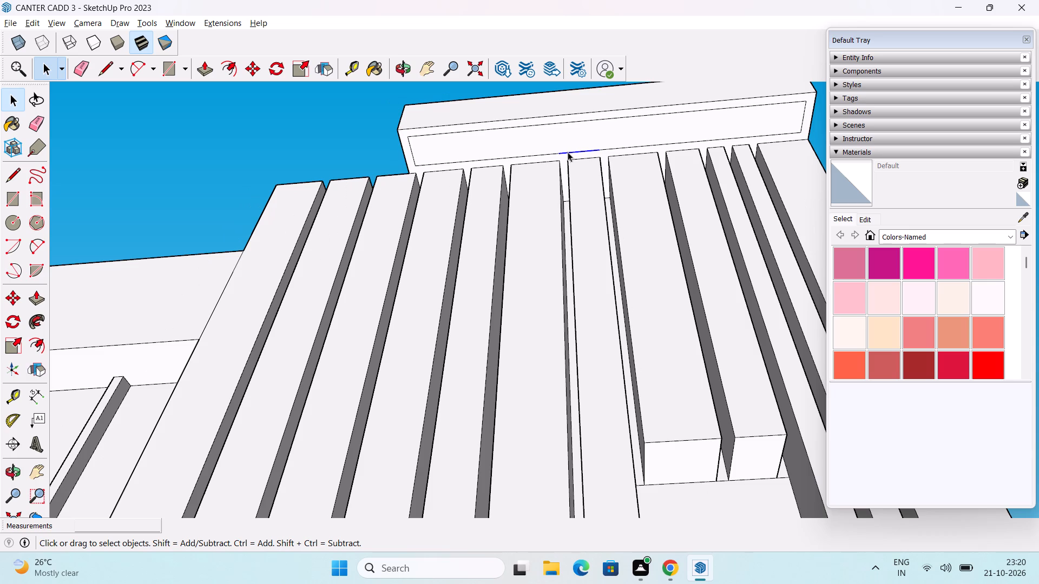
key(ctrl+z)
Copy the front edge of the projecting band's underside 2" inward toward the grooves.
middle_drag(511, 145, 518, 135)
shift+middle_drag(518, 135, 422, 168)
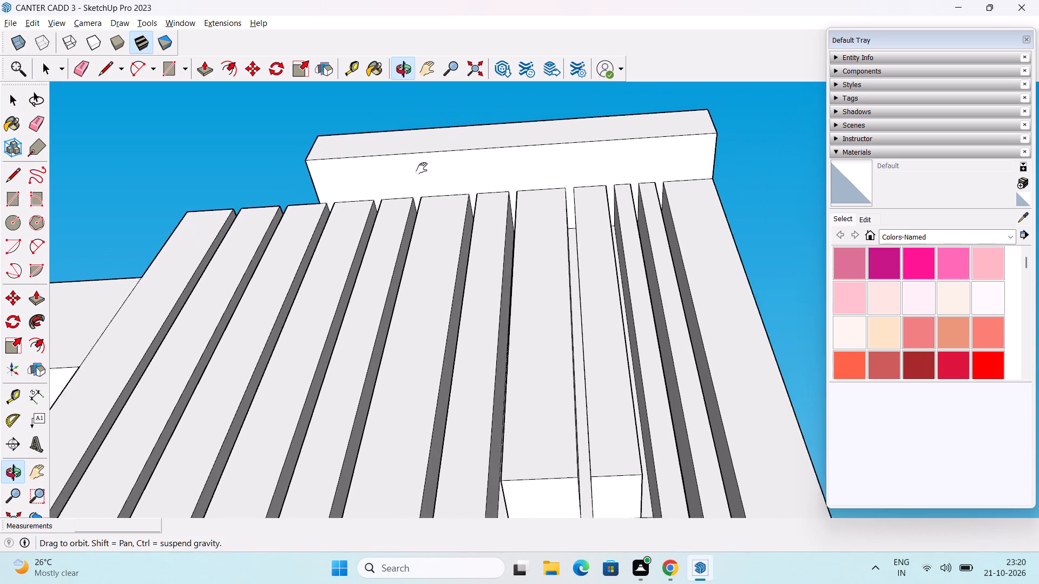
shift+middle_drag(422, 168, 388, 174)
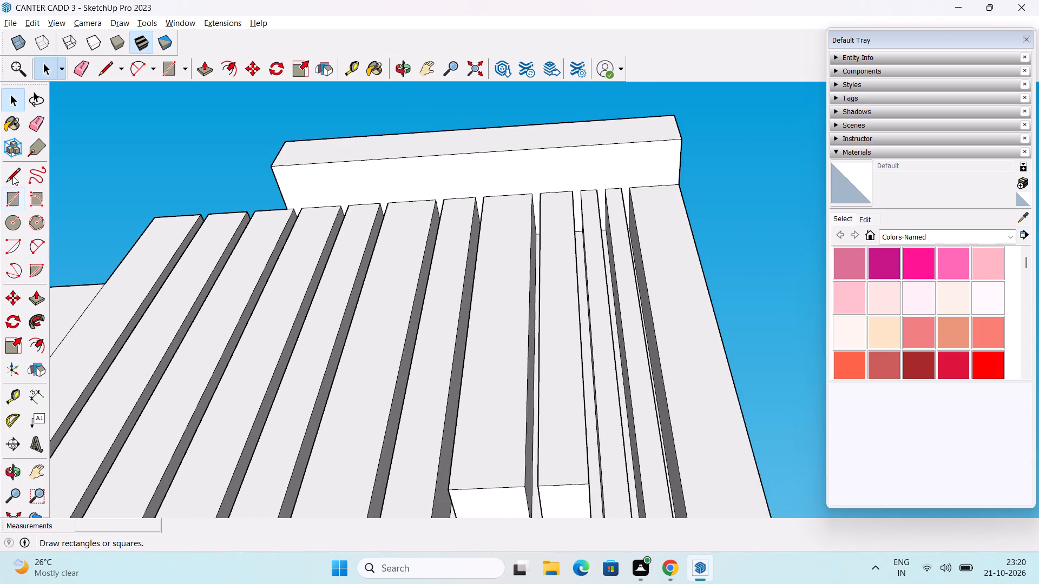
click(14, 176)
key(space)
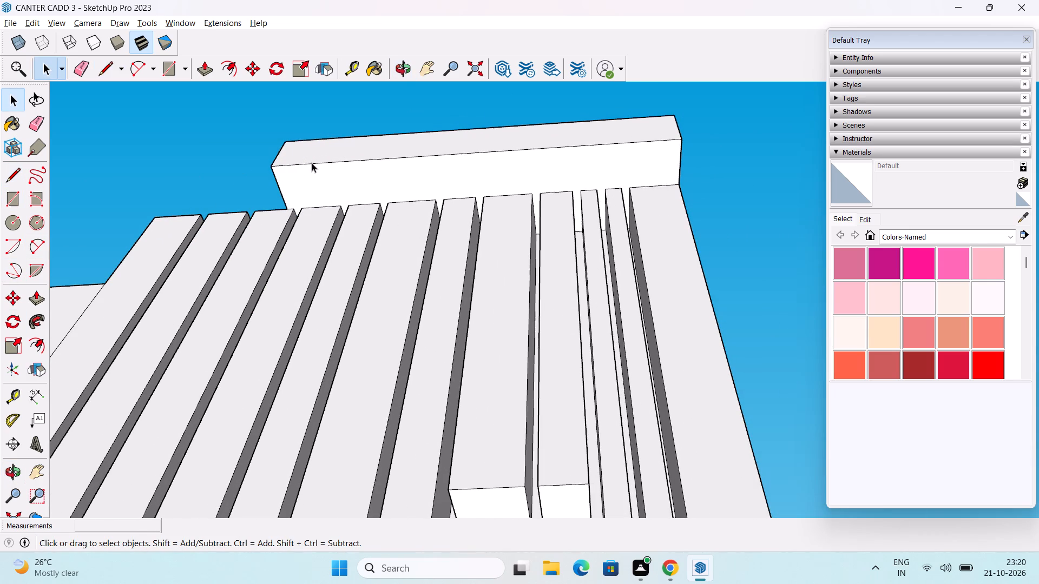
click(312, 163)
scroll(312, 172, up, 2)
key(m)
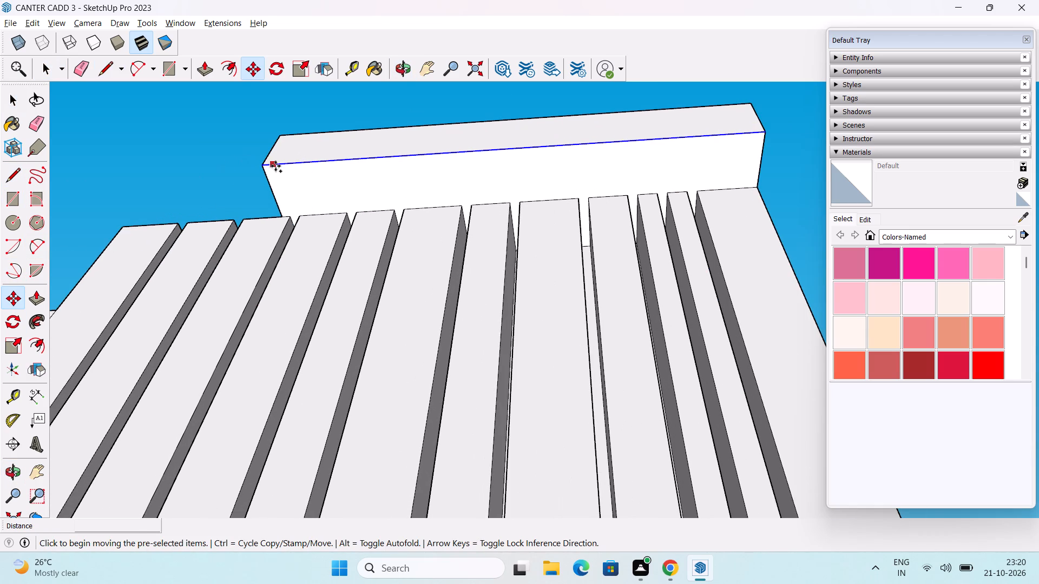
click(260, 170)
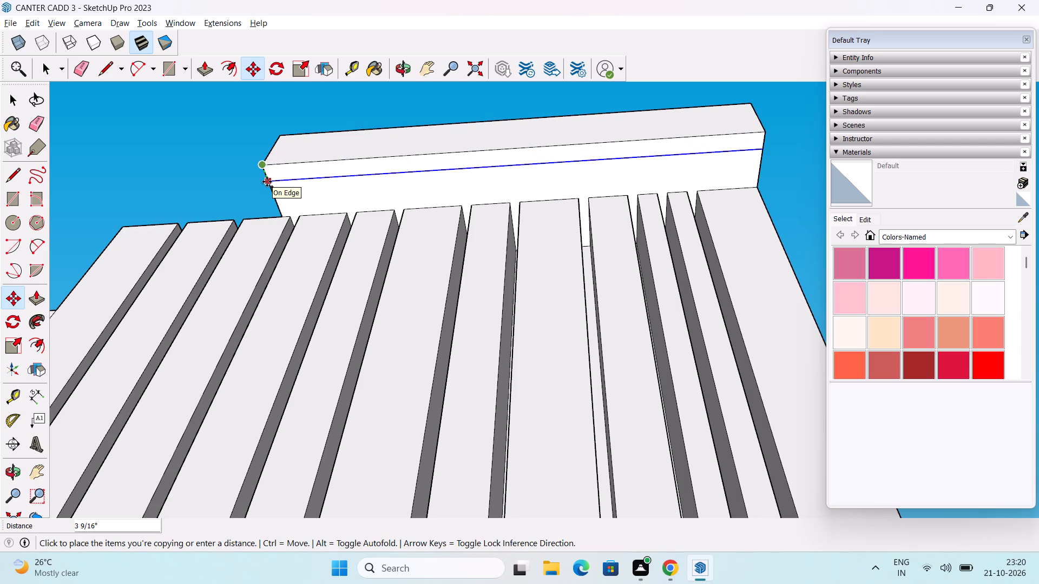
text(2")
key(Return)
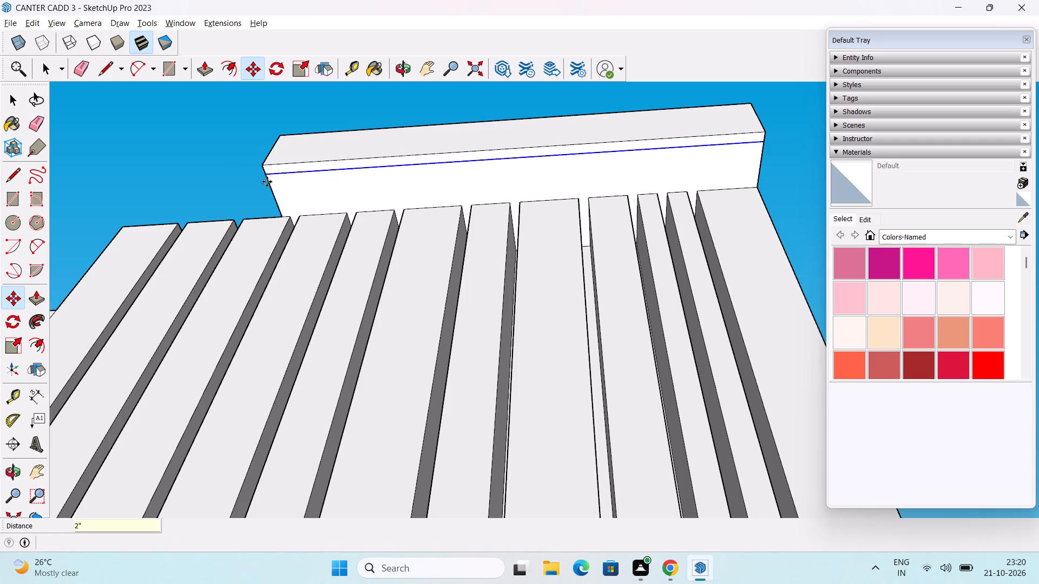
key(space)
Copy the underside's end edge beside the lower roof a short distance inward, starting from the new front line.
click(270, 190)
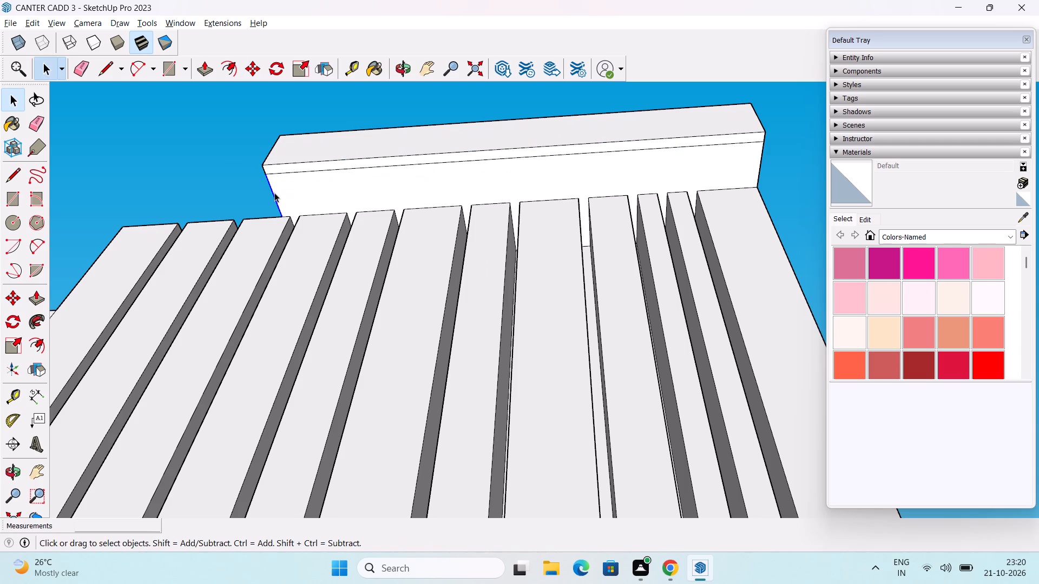
key(m)
ctrl+scroll(274, 193, up, 2)
click(261, 169)
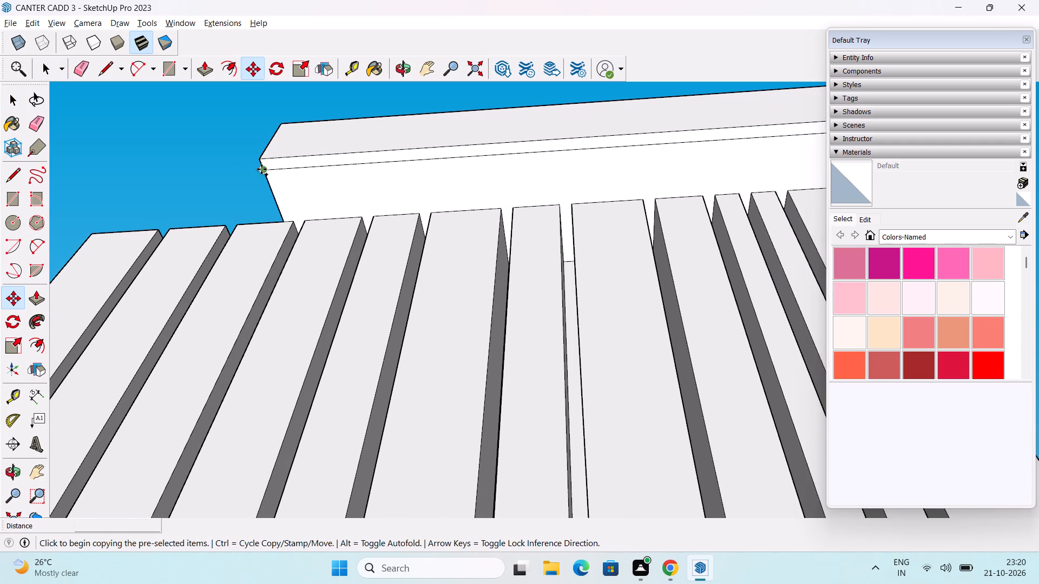
click(280, 169)
scroll(313, 170, down, 2)
shift+middle_drag(393, 182, 332, 205)
key(space)
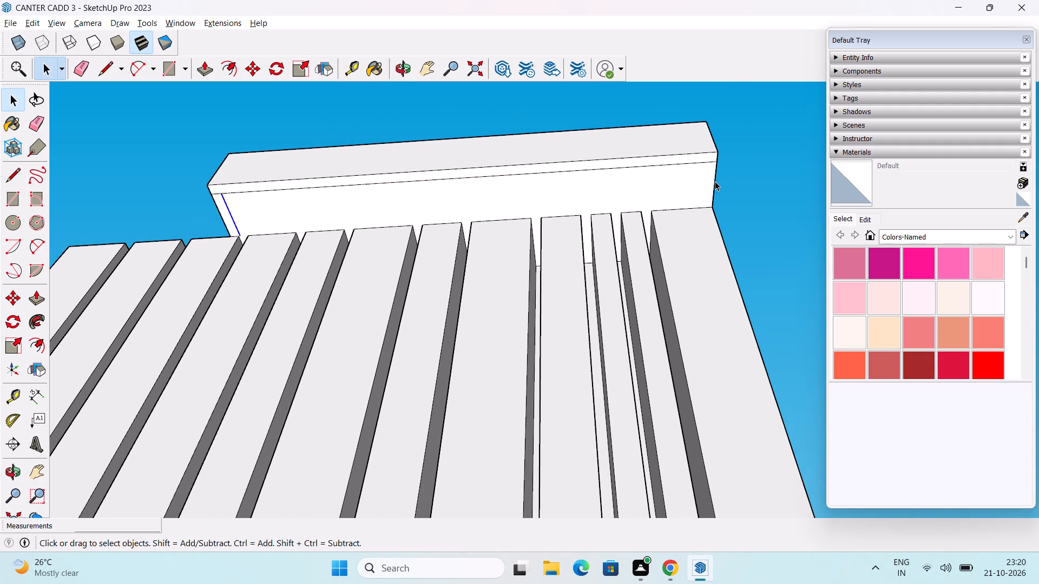
Copy the underside's opposite, outer end edge 2" inward along the new front line.
click(715, 184)
scroll(713, 181, up, 2)
key(m)
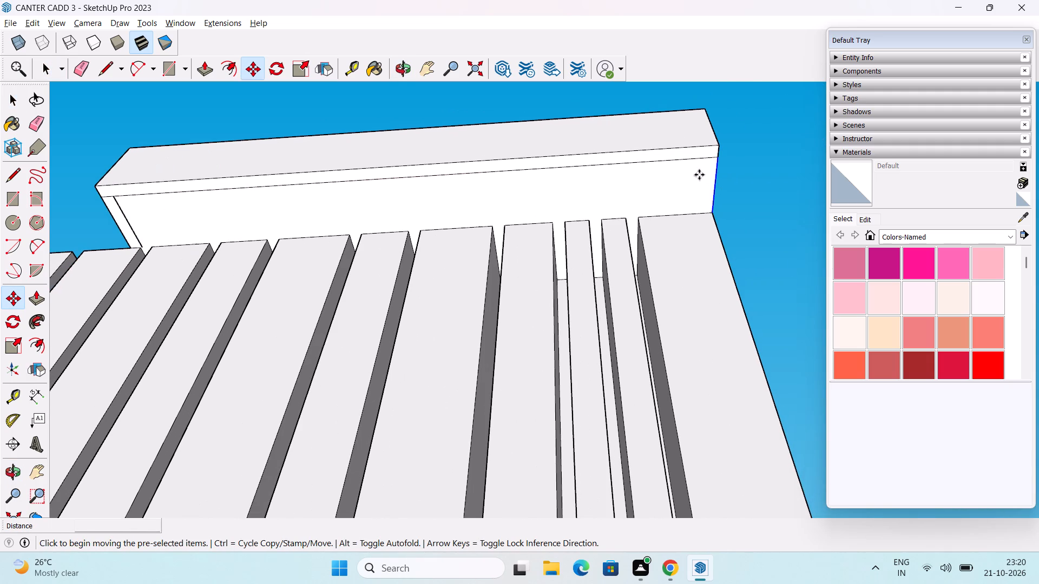
click(721, 158)
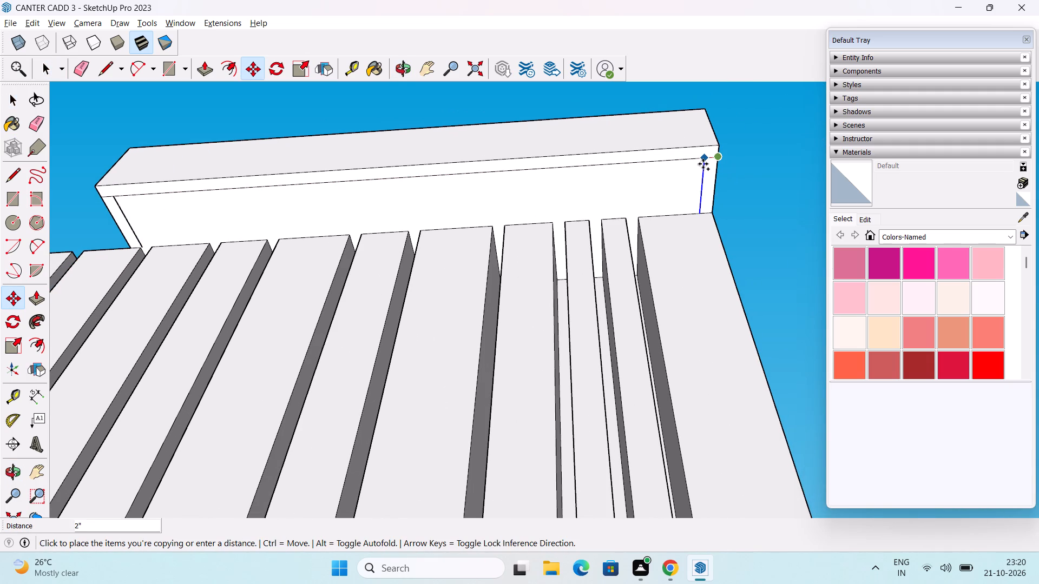
click(702, 164)
key(space)
Recess the bordered inner panel of the projecting band's underside upward by 2".
key(p)
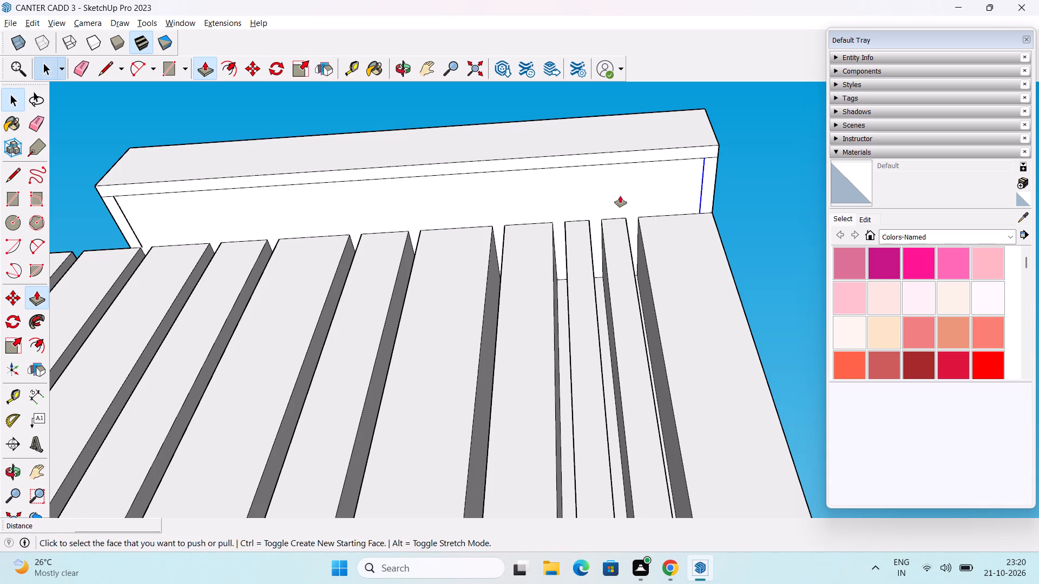
click(562, 193)
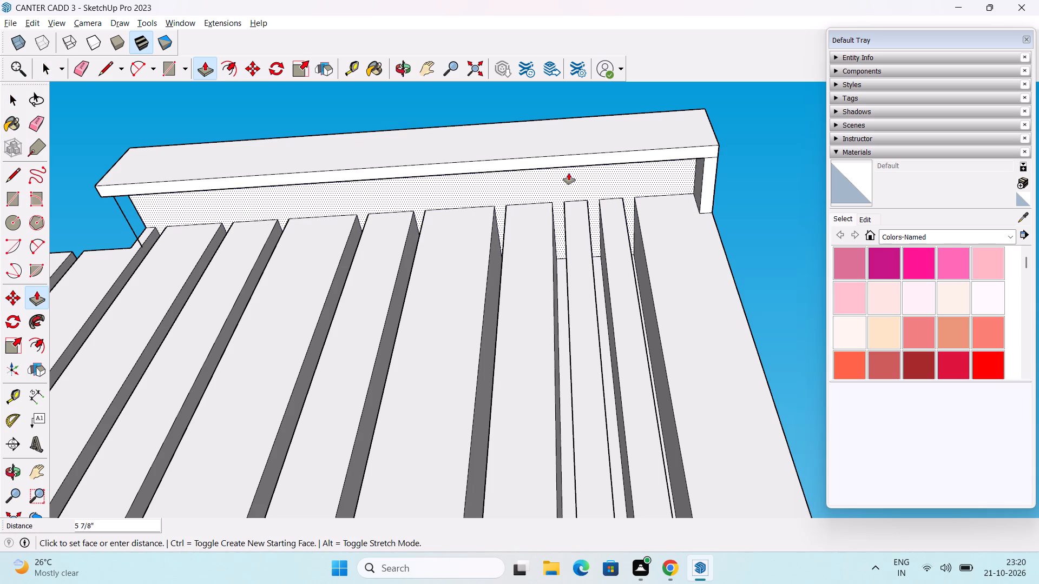
key(2)
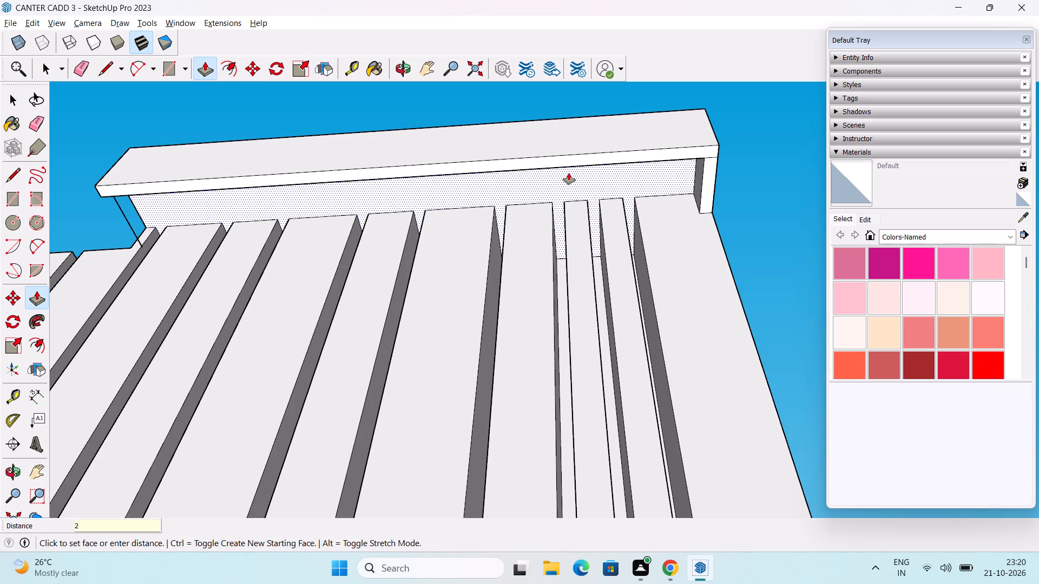
key(shift+quotedbl)
key(Return)
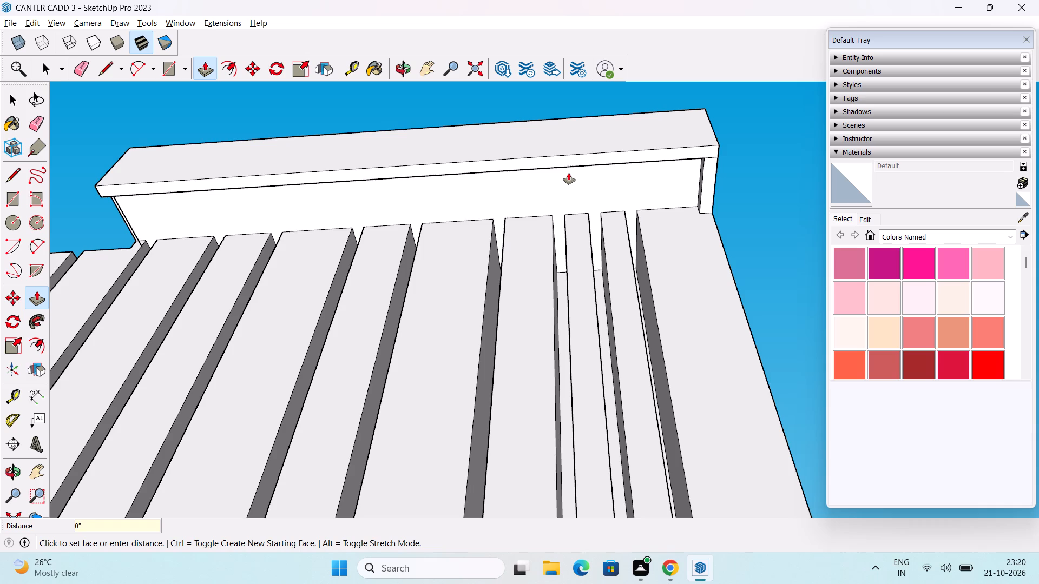
Delete the stray edge across the open end of the underside recess beside the lower roof.
middle_drag(570, 180, 856, 469)
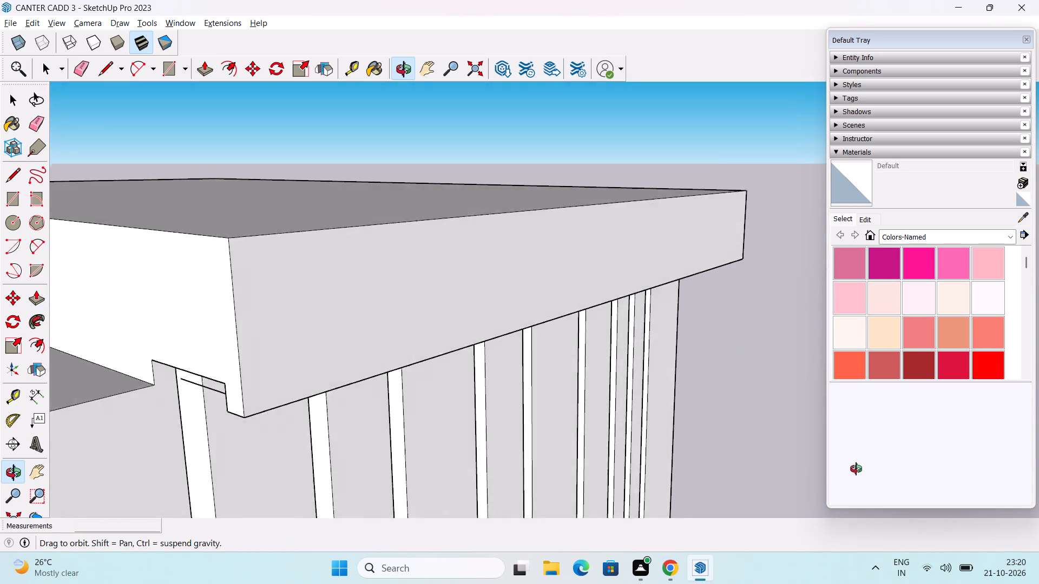
middle_drag(856, 469, 828, 419)
middle_drag(231, 334, 257, 293)
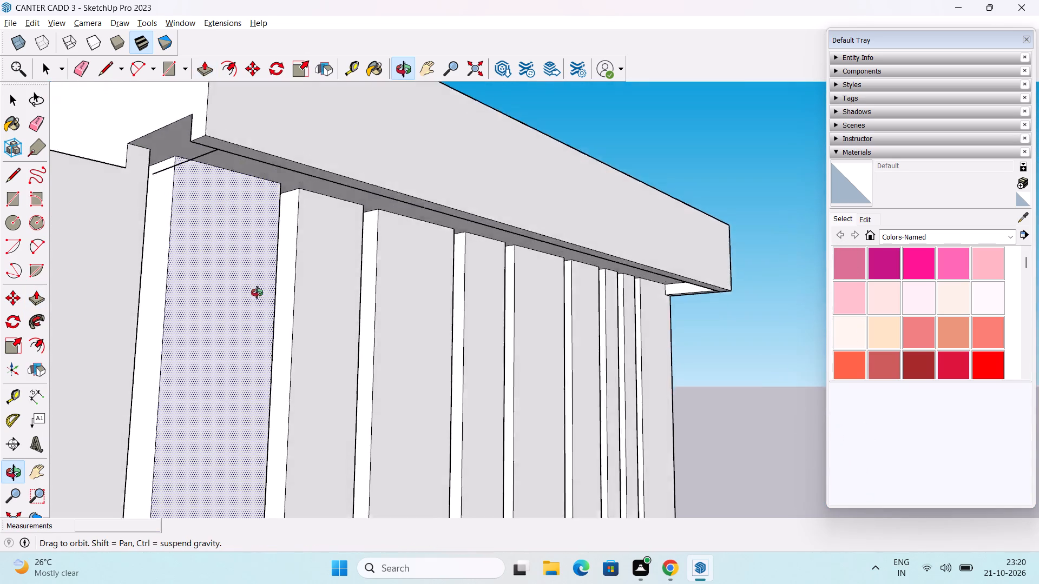
middle_drag(257, 293, 238, 269)
middle_drag(228, 230, 236, 274)
middle_drag(236, 269, 192, 225)
scroll(197, 223, down, 2)
middle_drag(207, 260, 215, 254)
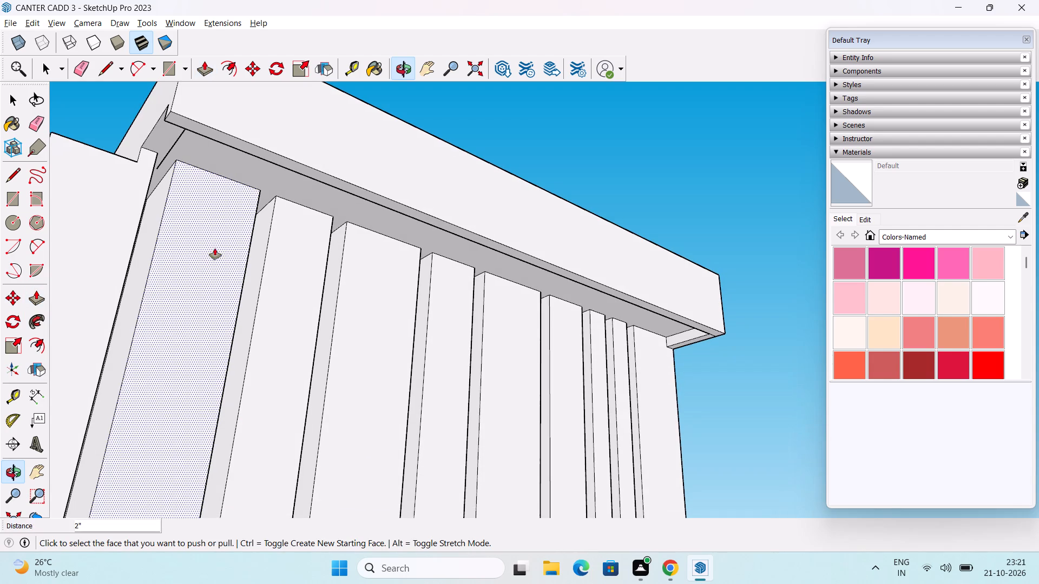
key(space)
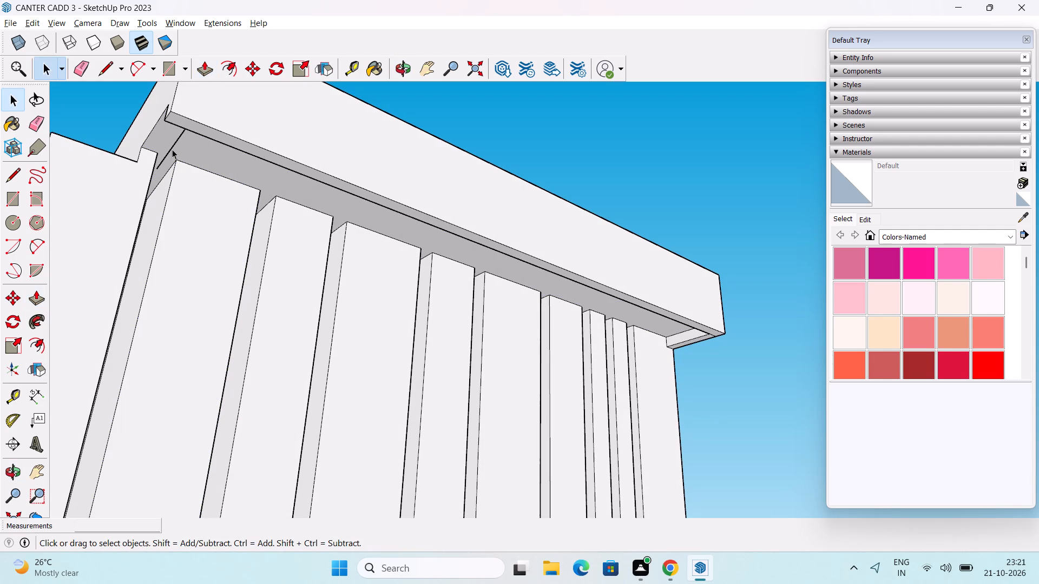
click(172, 149)
middle_drag(314, 220, 425, 298)
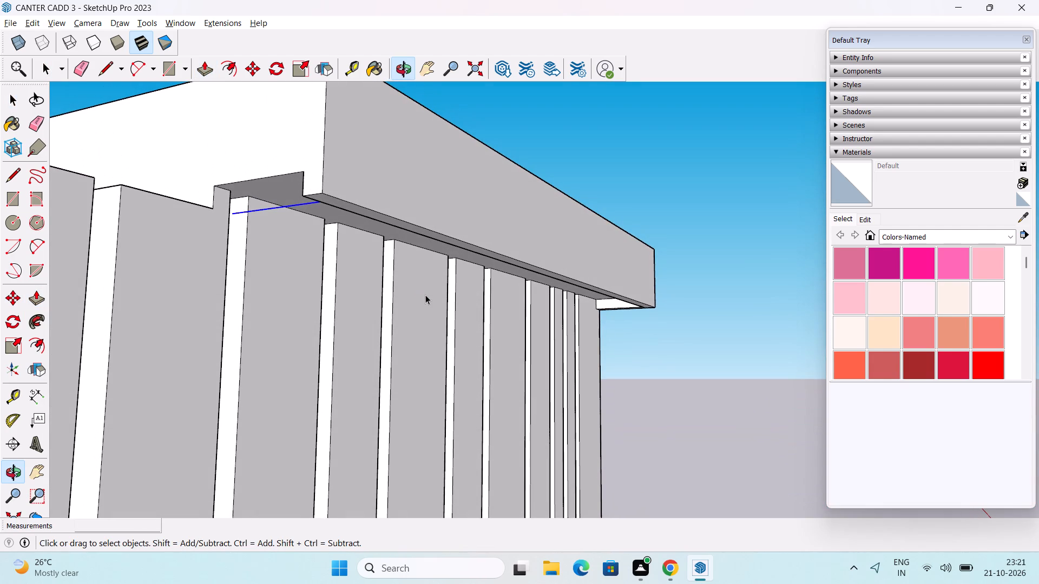
key(Delete)
Pull the end face of the recess's front lip about 10" to the grooved wall along the recess's open end.
middle_drag(429, 293, 641, 315)
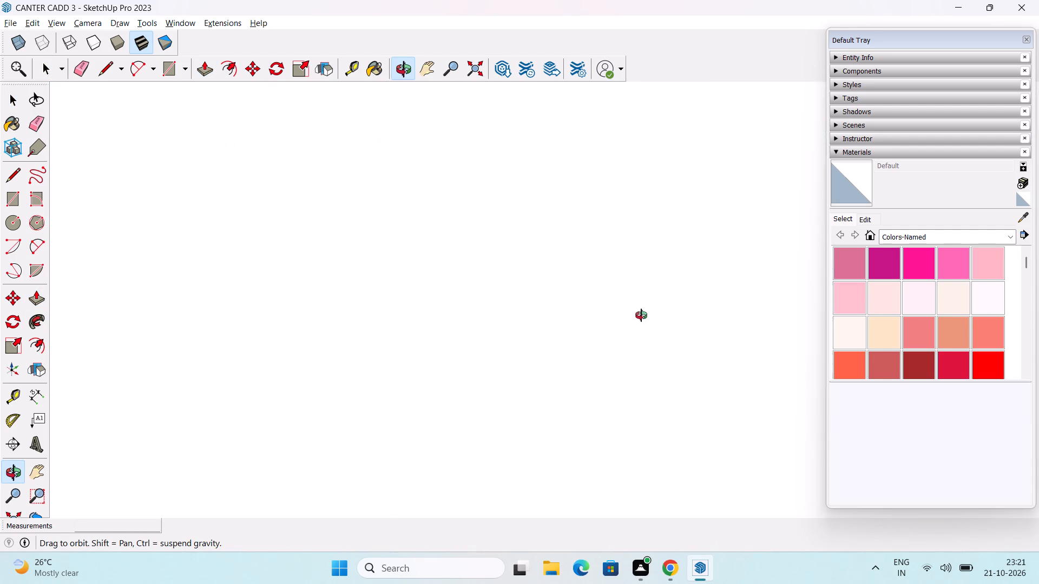
middle_drag(641, 315, 157, 339)
middle_drag(362, 361, 371, 439)
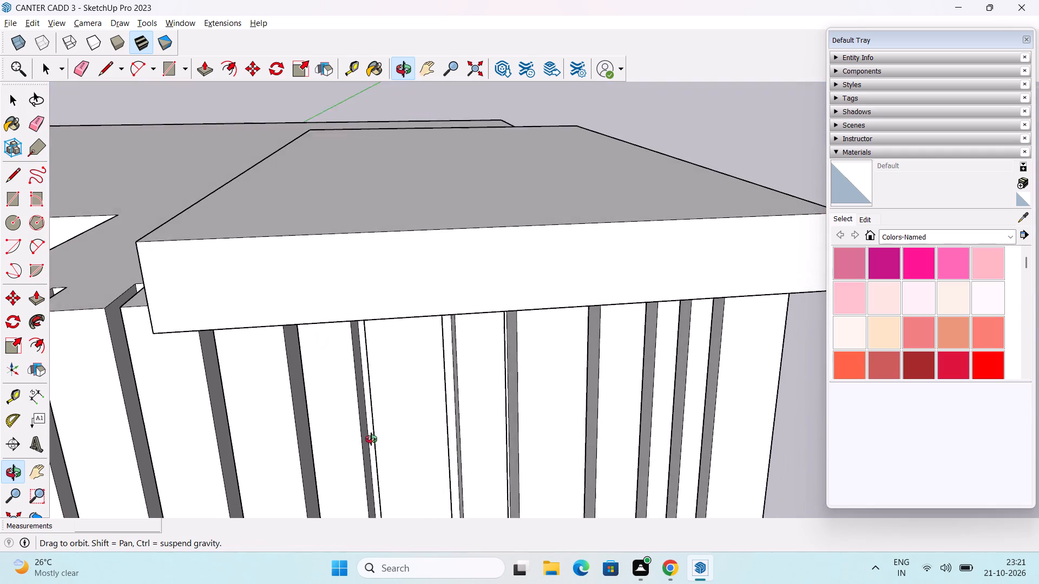
middle_drag(371, 439, 372, 436)
scroll(343, 353, down, 3)
shift+middle_drag(322, 350, 568, 302)
scroll(568, 302, down, 3)
middle_drag(588, 329, 456, 211)
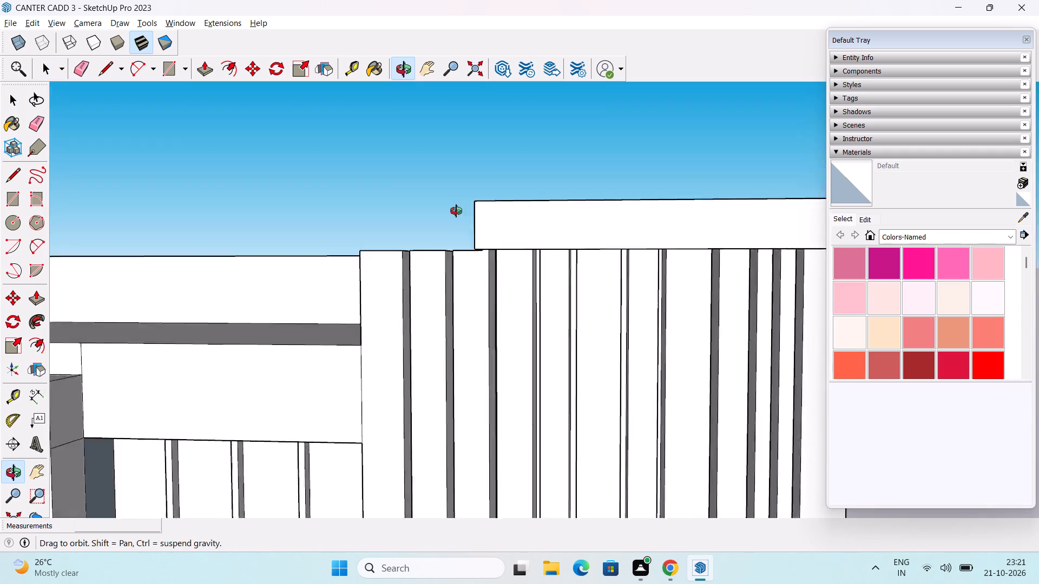
middle_drag(456, 211, 363, 139)
middle_drag(474, 263, 304, 186)
scroll(382, 225, up, 18)
middle_drag(397, 255, 359, 266)
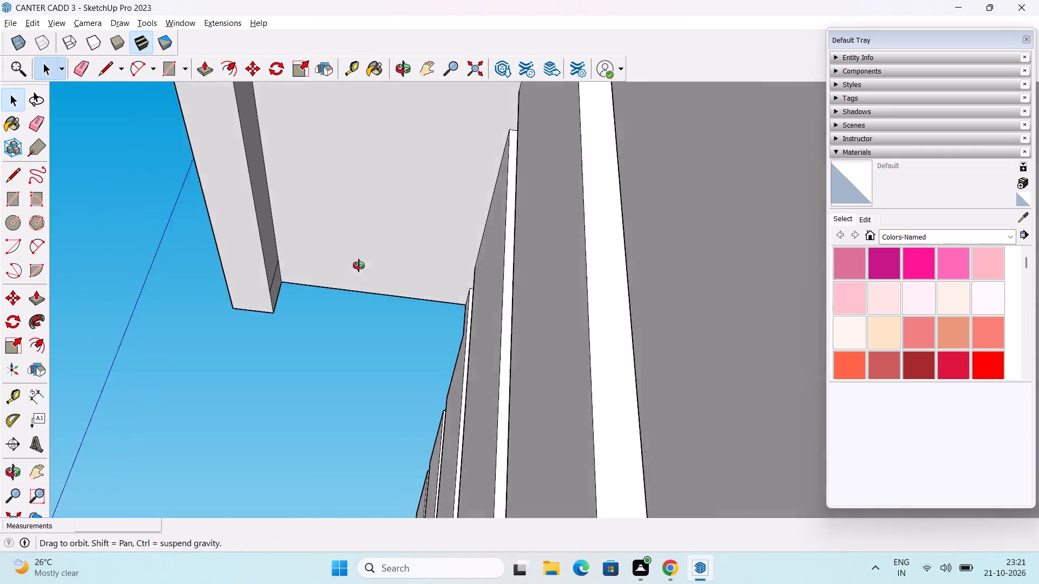
middle_drag(359, 266, 363, 321)
key(p)
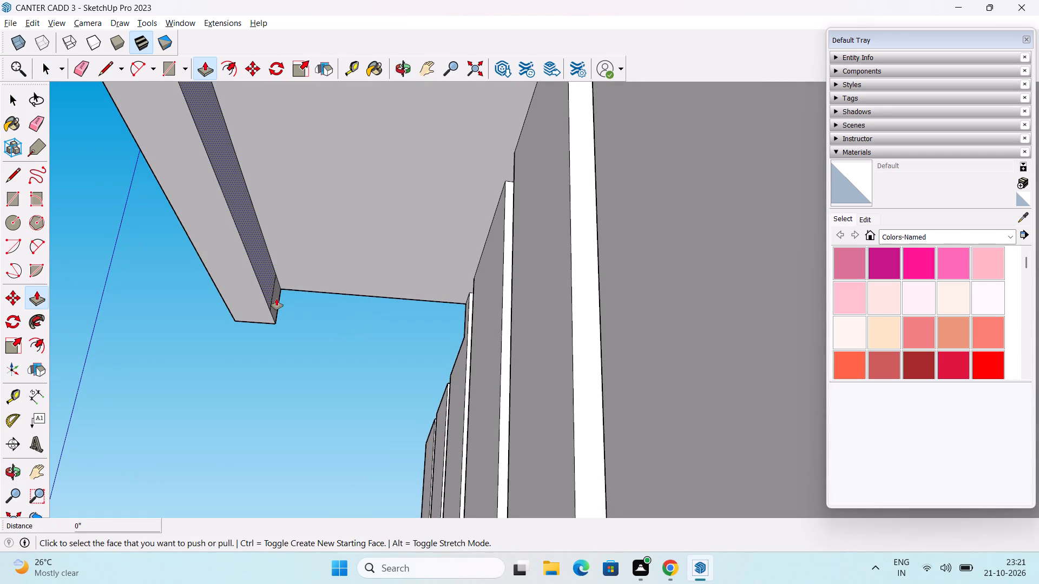
click(277, 298)
middle_drag(436, 290, 468, 328)
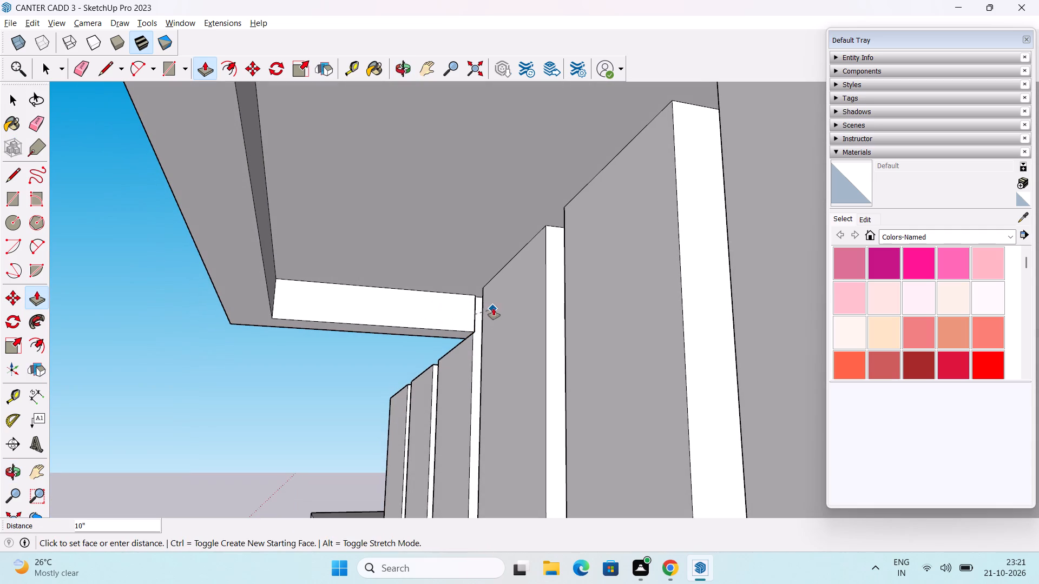
click(484, 292)
Erase the short stray vertical edge on the raised corner block's side face, above the lower roof's front corner.
middle_drag(458, 336, 792, 266)
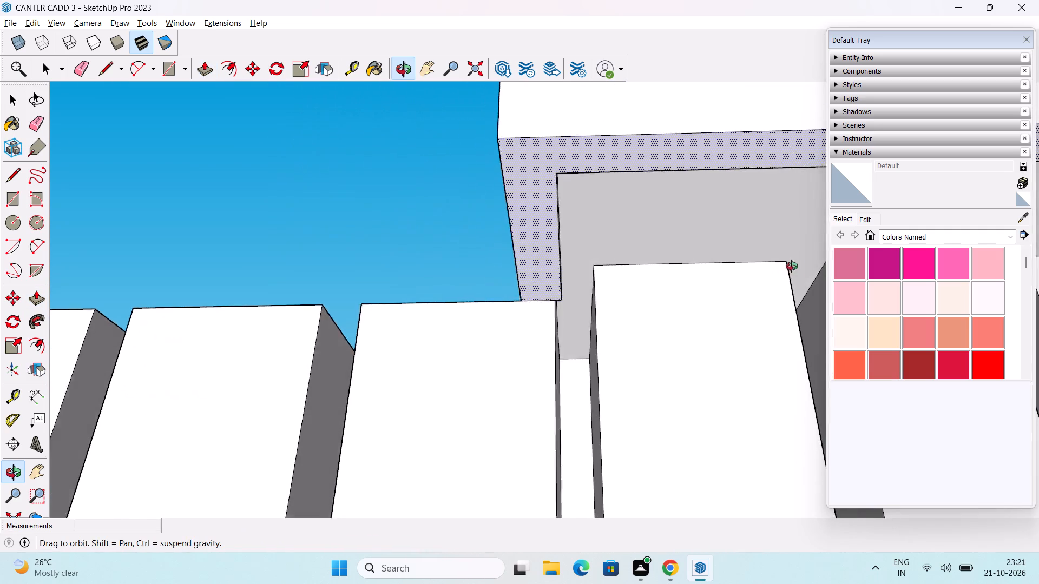
middle_drag(792, 266, 878, 350)
middle_drag(583, 338, 608, 449)
key(space)
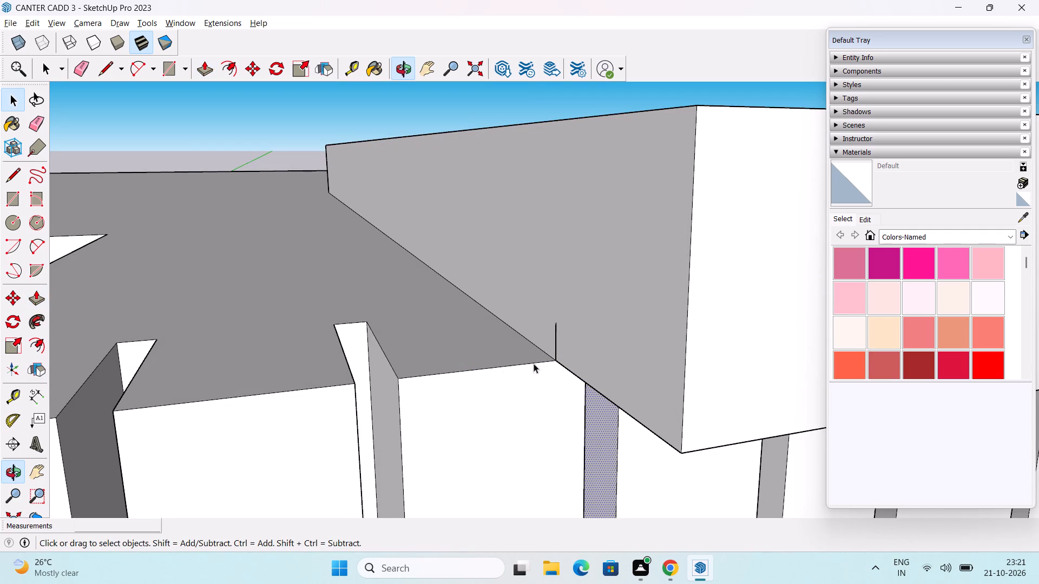
key(e)
click(556, 339)
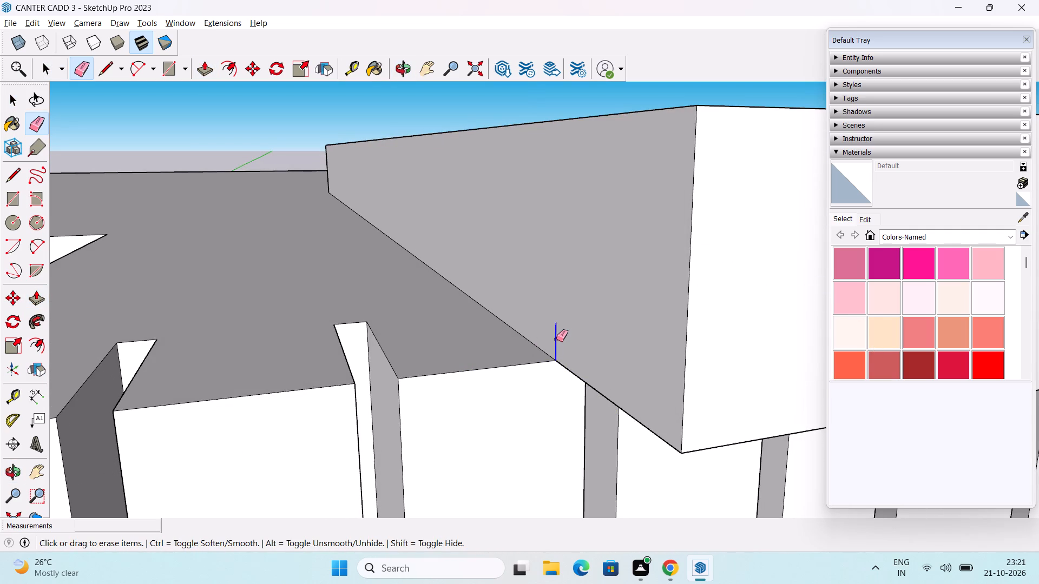
Examine the raised corner block's overhang and recessed underside, along with the grooved front facade and framed balcony, from several angles.
middle_drag(632, 394, 391, 269)
middle_drag(590, 329, 507, 275)
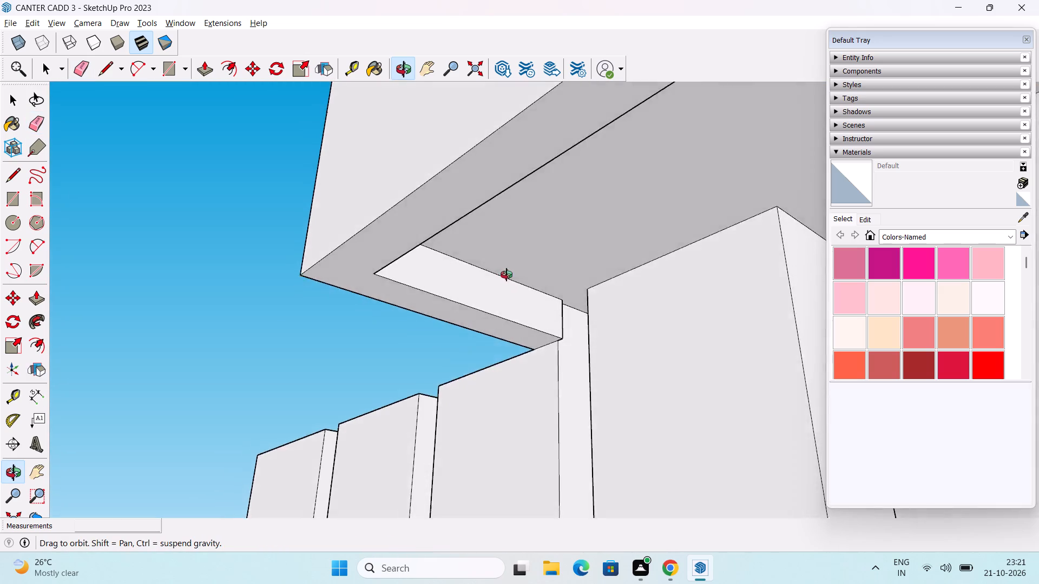
middle_drag(507, 275, 698, 362)
key(space)
scroll(691, 335, down, 6)
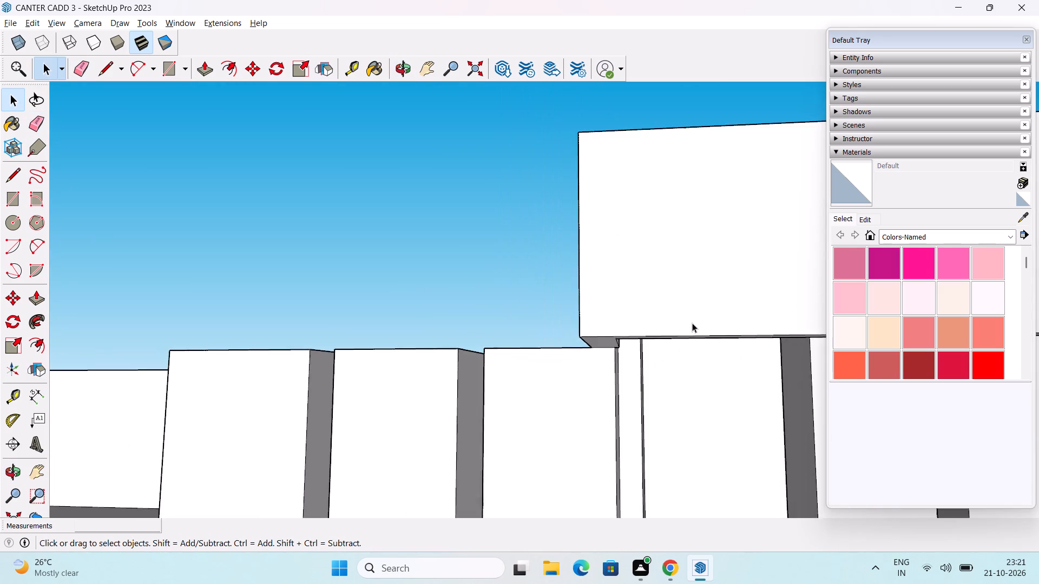
scroll(692, 323, down, 4)
middle_drag(735, 365, 727, 324)
scroll(733, 322, down, 7)
shift+middle_drag(733, 322, 683, 311)
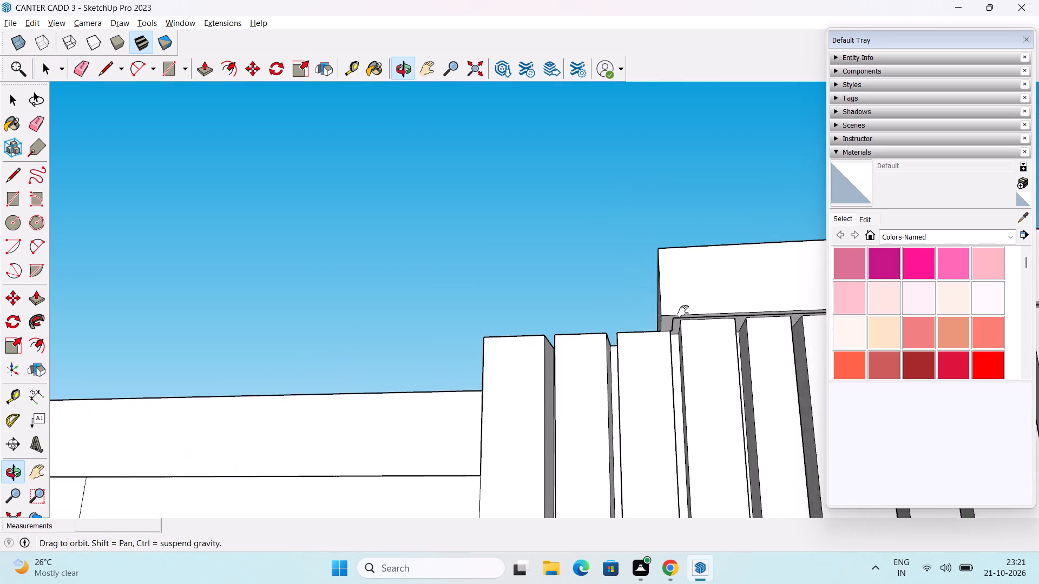
shift+middle_drag(683, 311, 498, 297)
scroll(530, 264, down, 8)
middle_drag(603, 286, 622, 269)
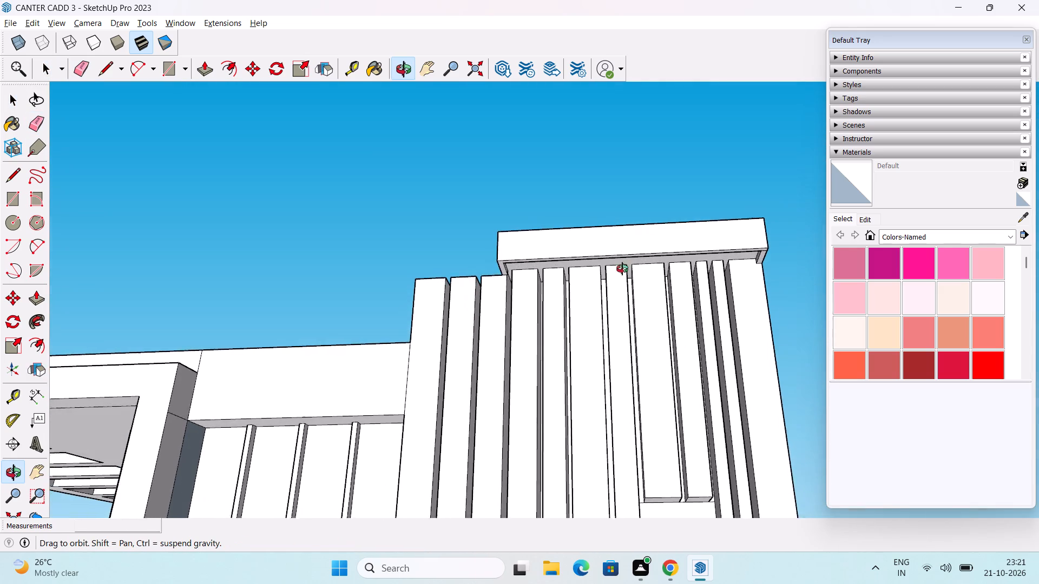
middle_drag(622, 269, 647, 372)
scroll(648, 363, down, 1)
shift+middle_drag(632, 371, 671, 311)
middle_drag(662, 366, 679, 326)
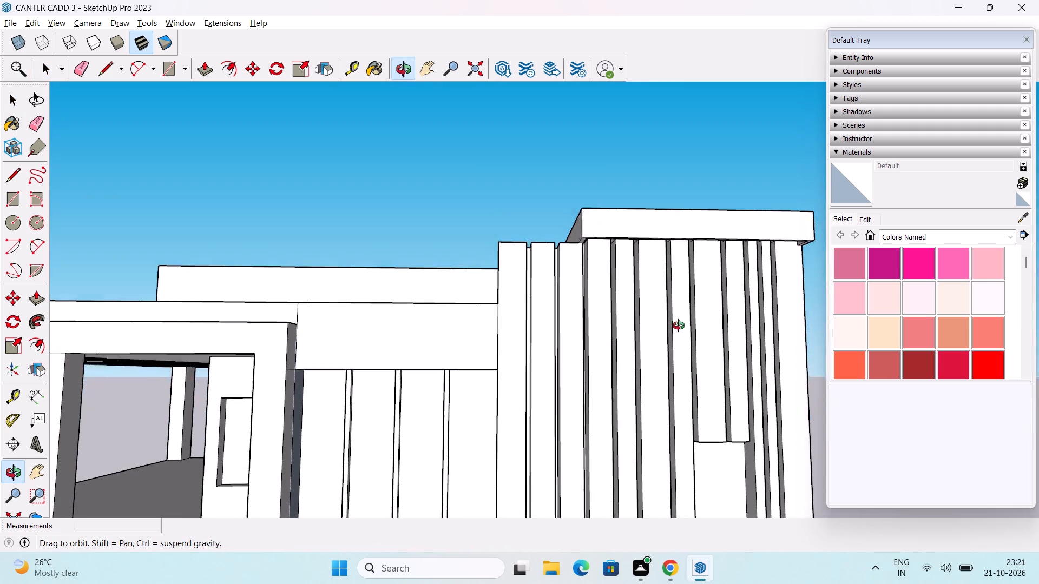
middle_drag(679, 326, 679, 333)
scroll(679, 333, down, 2)
shift+middle_drag(685, 346, 714, 281)
scroll(715, 280, down, 1)
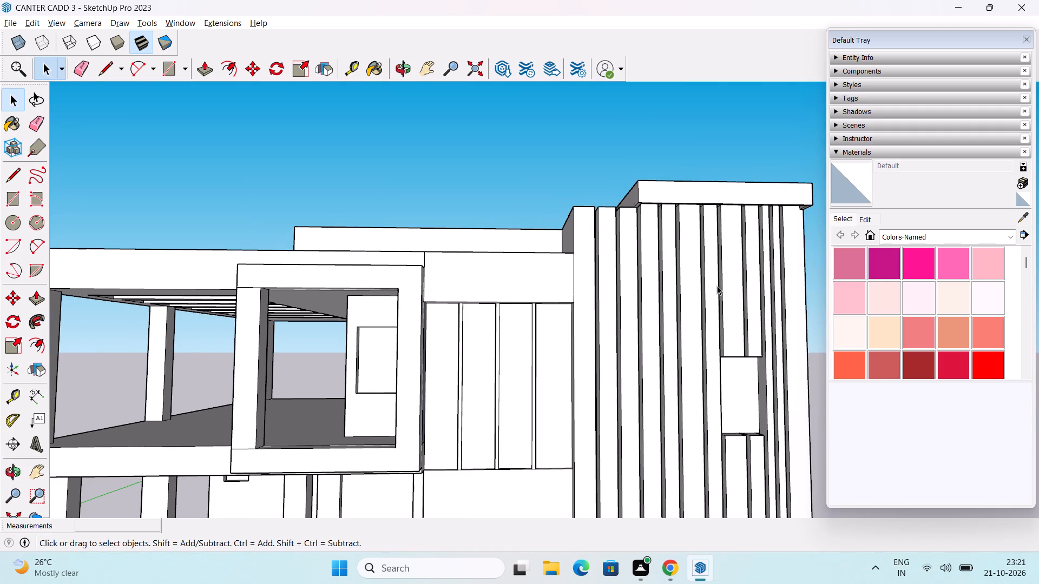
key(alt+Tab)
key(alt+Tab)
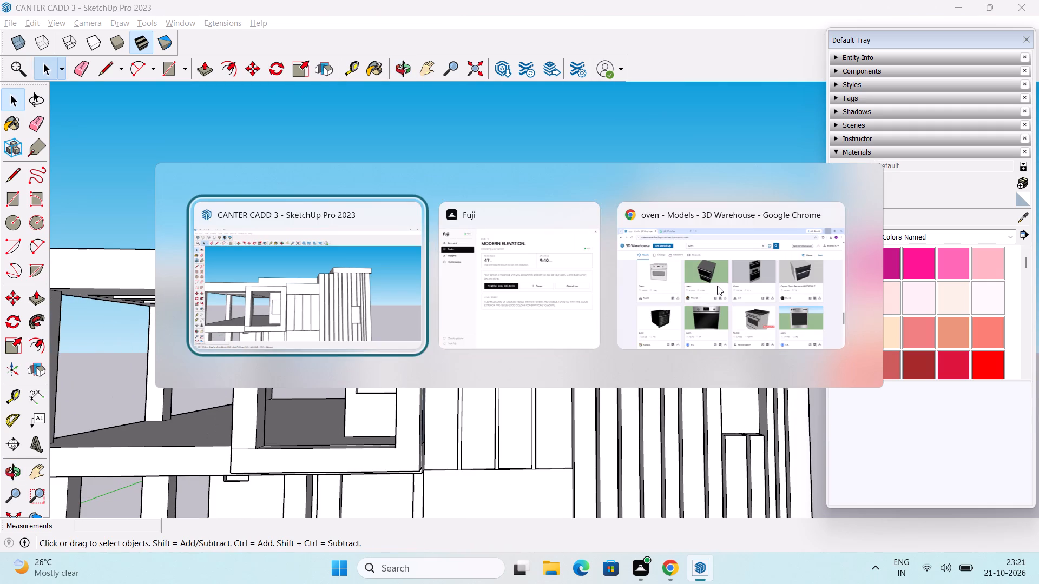
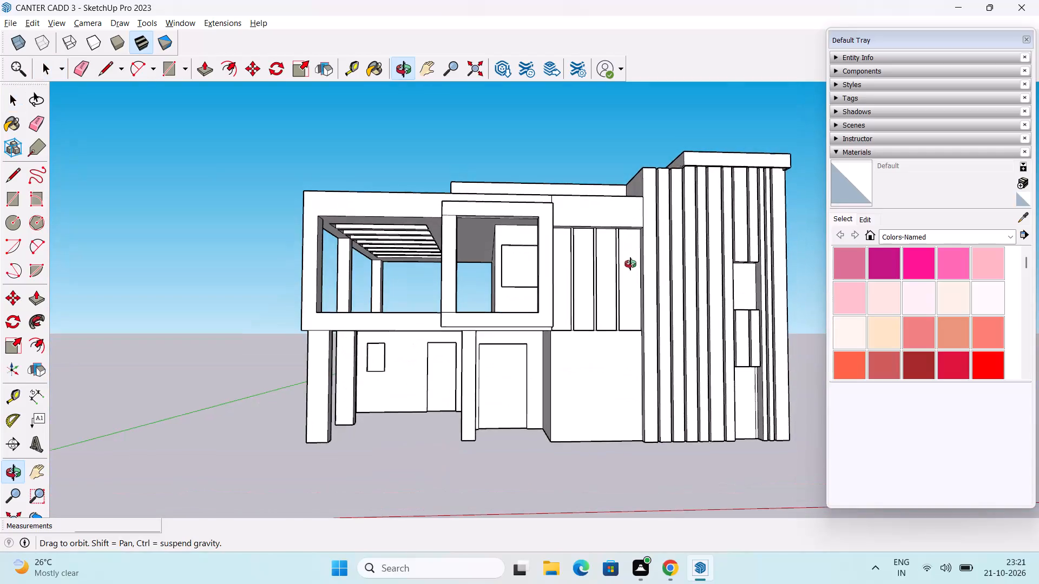
Examine the house's grooved front facade and framed balcony down to a near eye-level front view.
shift+middle_drag(630, 262, 564, 320)
middle_drag(569, 318, 602, 294)
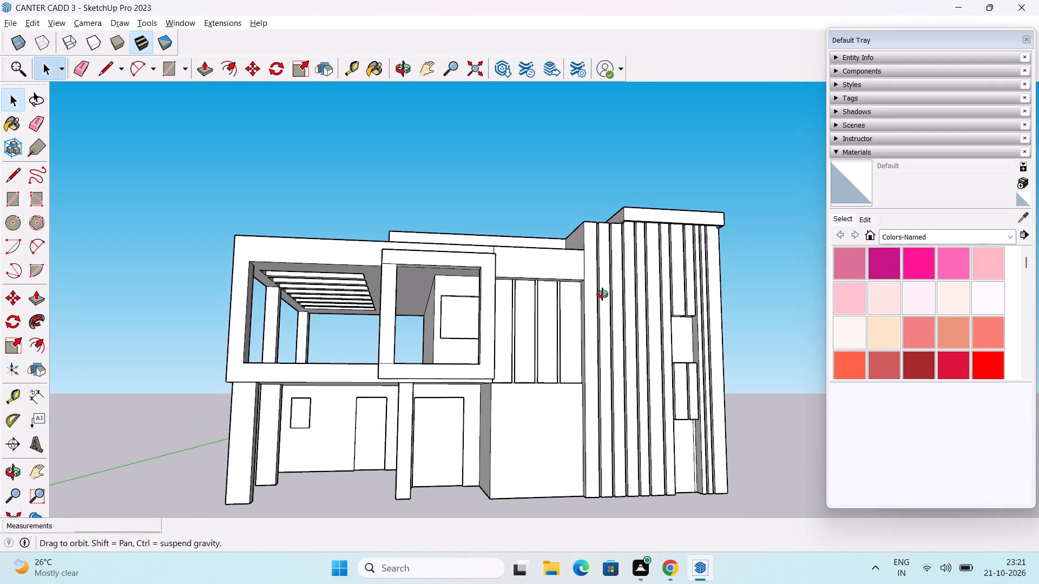
middle_drag(602, 294, 587, 306)
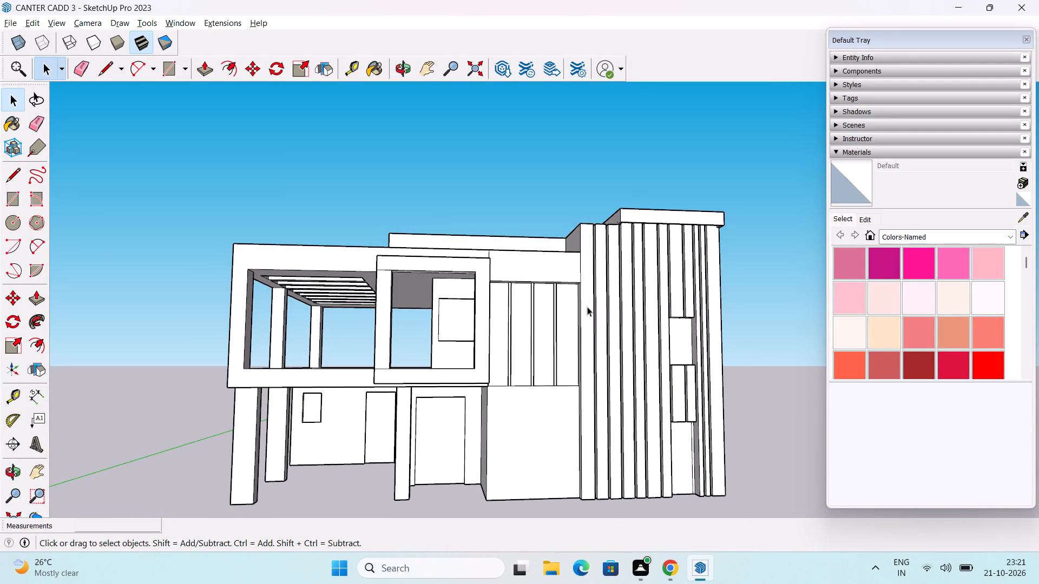
middle_drag(589, 308, 596, 296)
middle_drag(597, 296, 582, 317)
scroll(545, 315, up, 1)
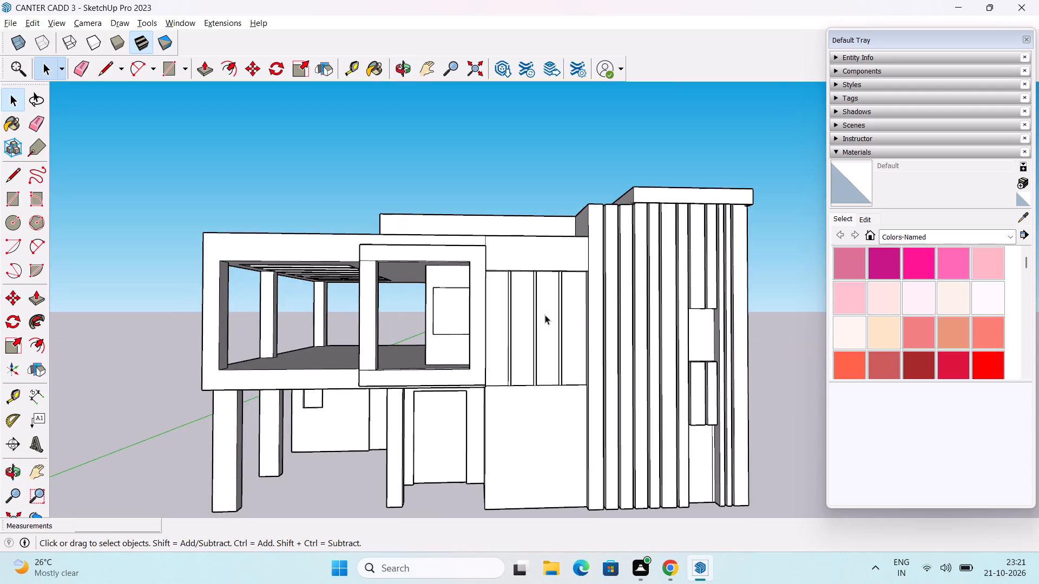
middle_drag(547, 315, 532, 327)
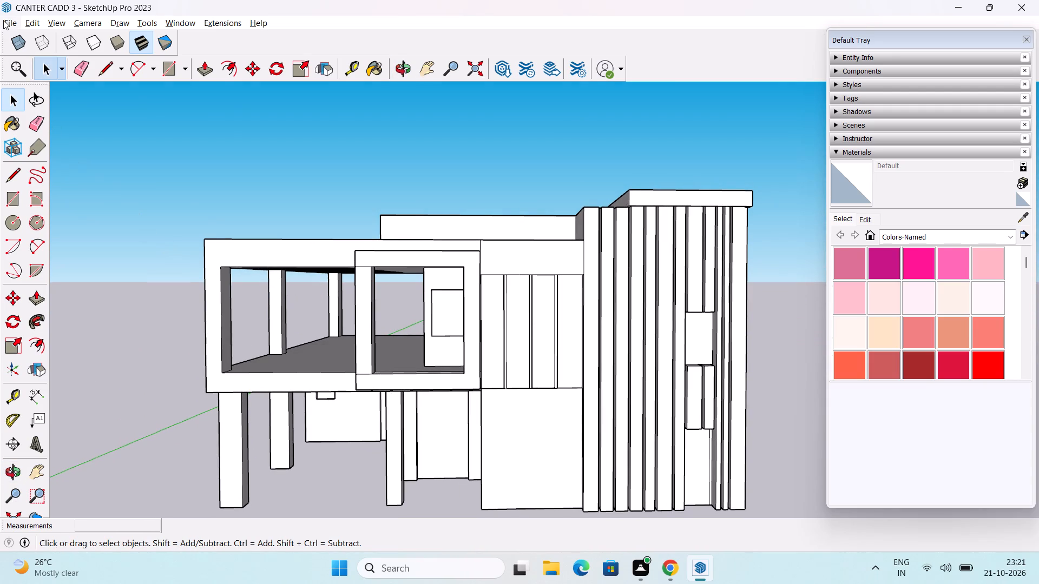
Start importing a model from the Downloads folder.
click(3, 20)
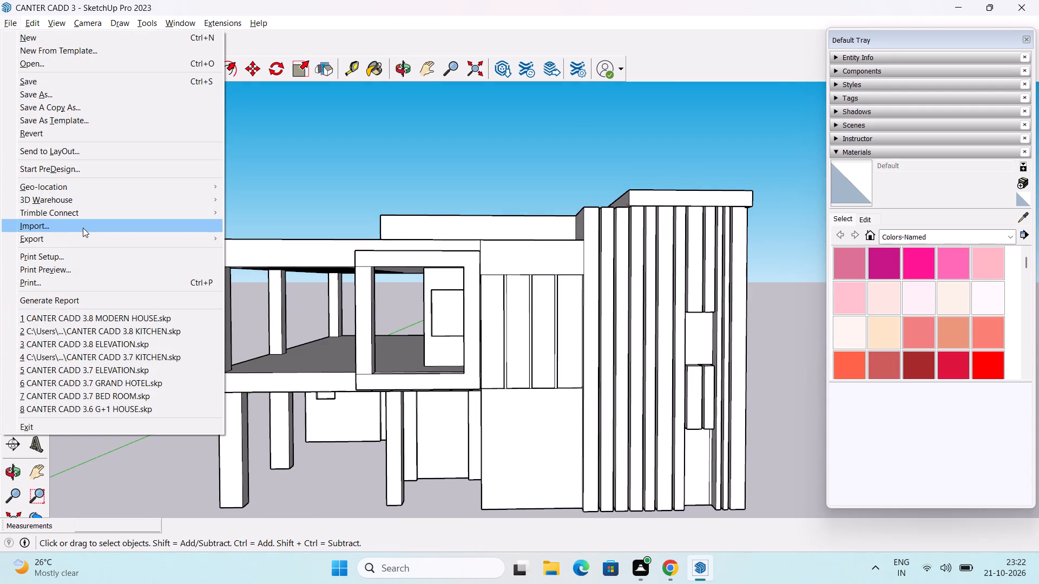
click(83, 228)
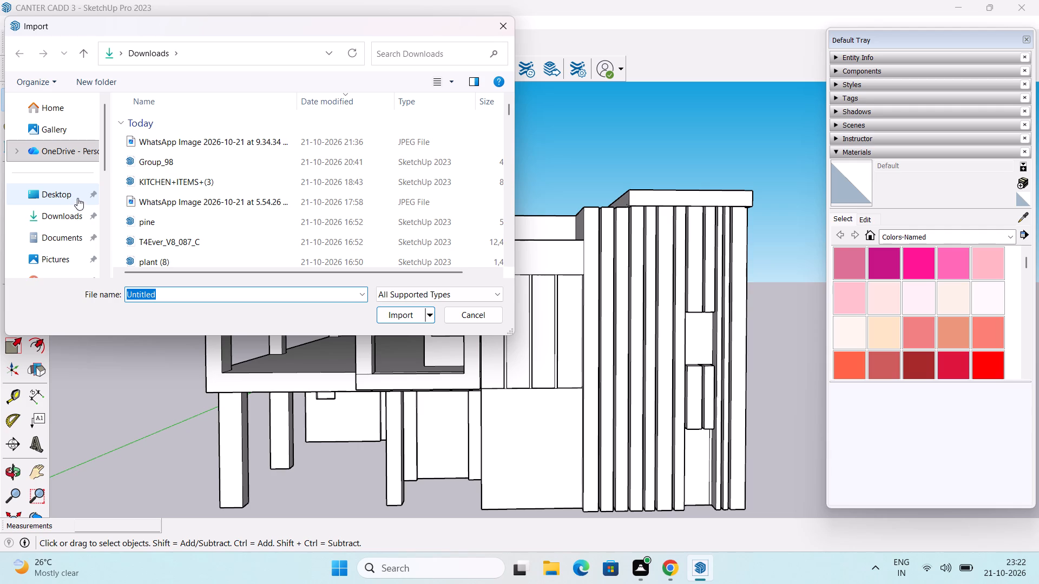
click(60, 210)
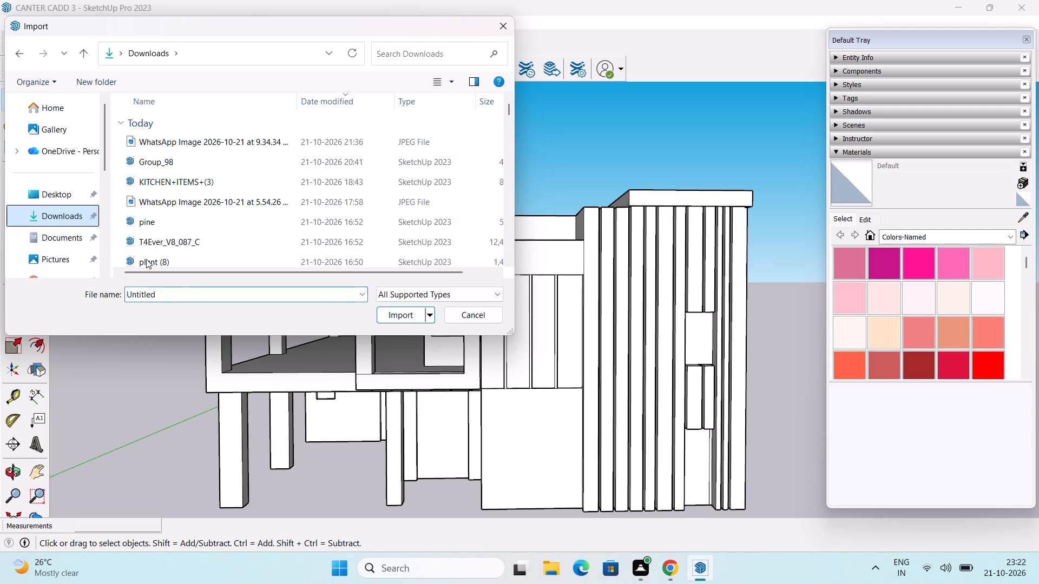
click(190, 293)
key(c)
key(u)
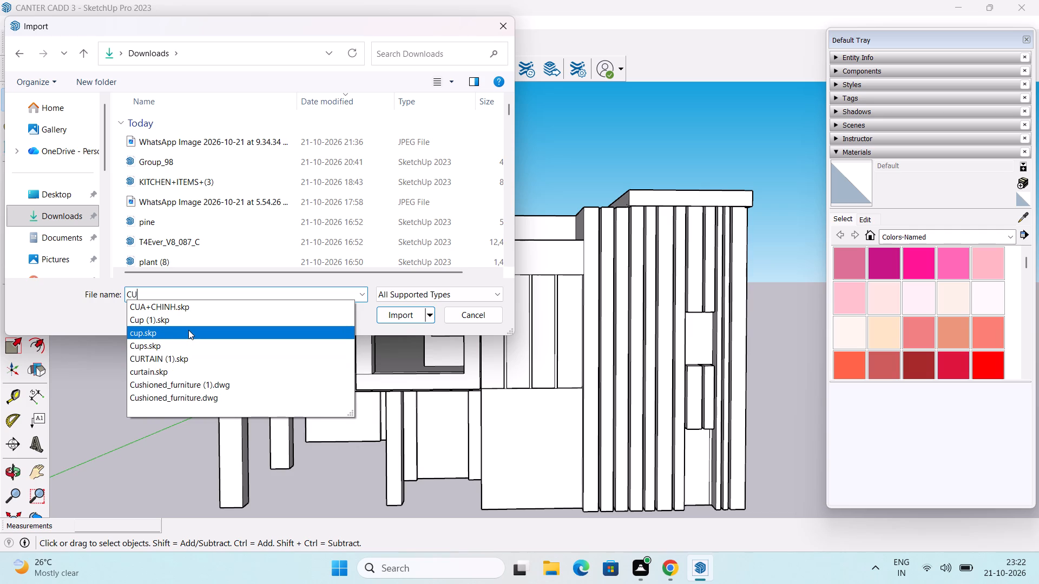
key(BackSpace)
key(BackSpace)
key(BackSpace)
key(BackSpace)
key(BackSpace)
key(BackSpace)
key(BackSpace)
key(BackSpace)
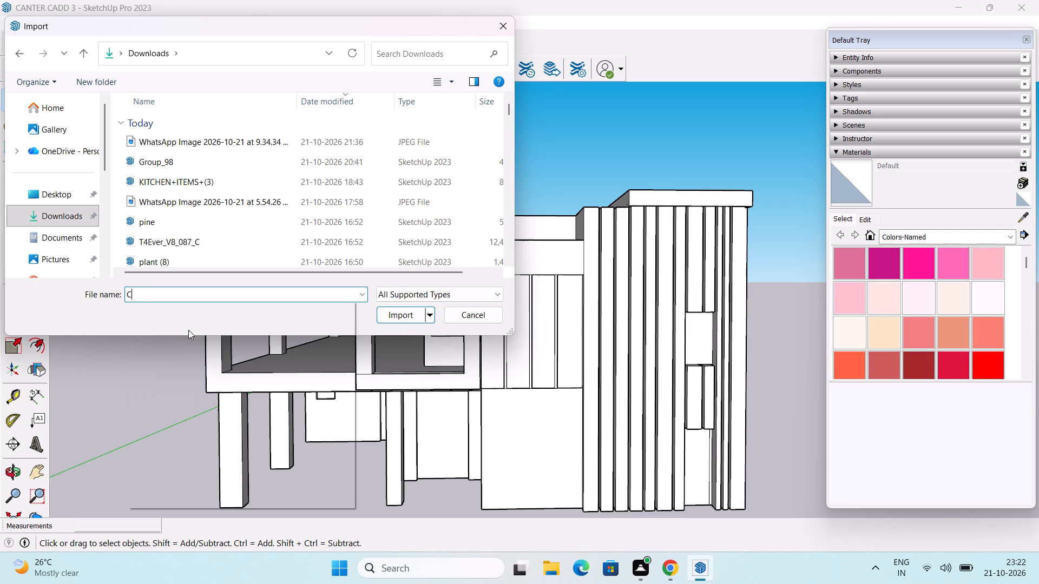
Search the Downloads folder for a window model, using WIN as the file name and looking through the file list.
key(w)
text(IN)
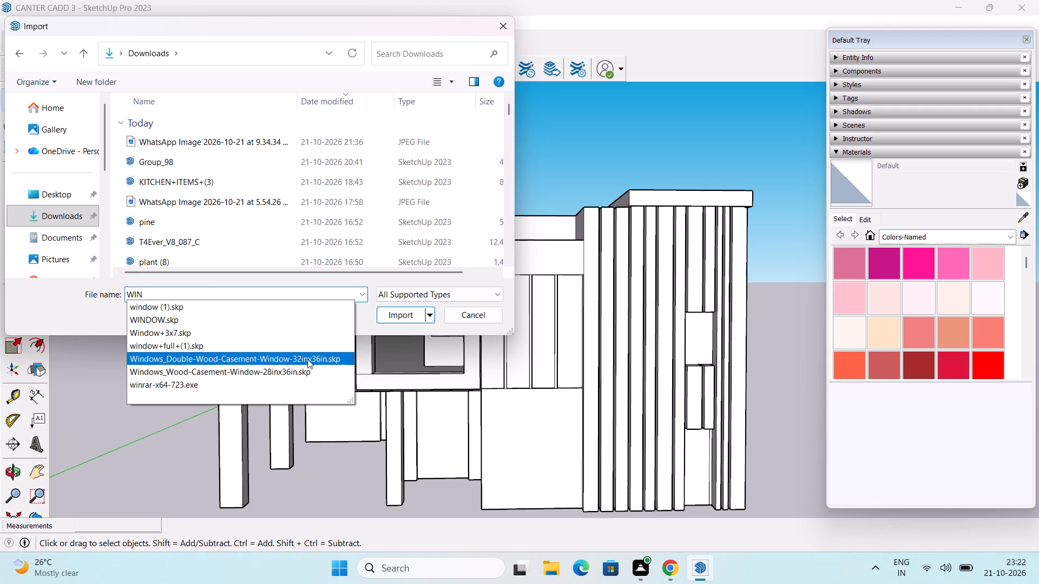
scroll(176, 197, down, 3)
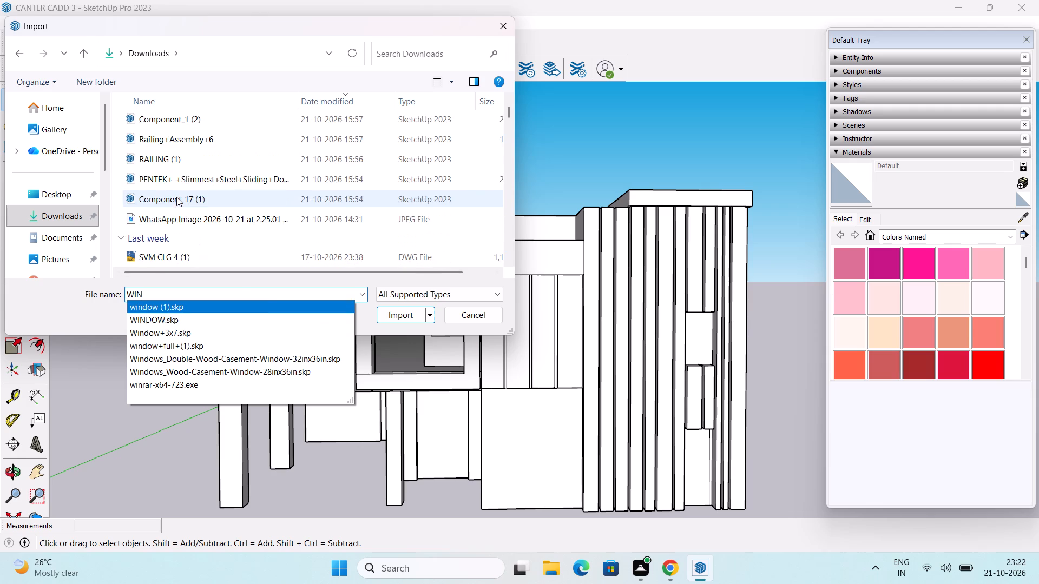
scroll(180, 195, down, 6)
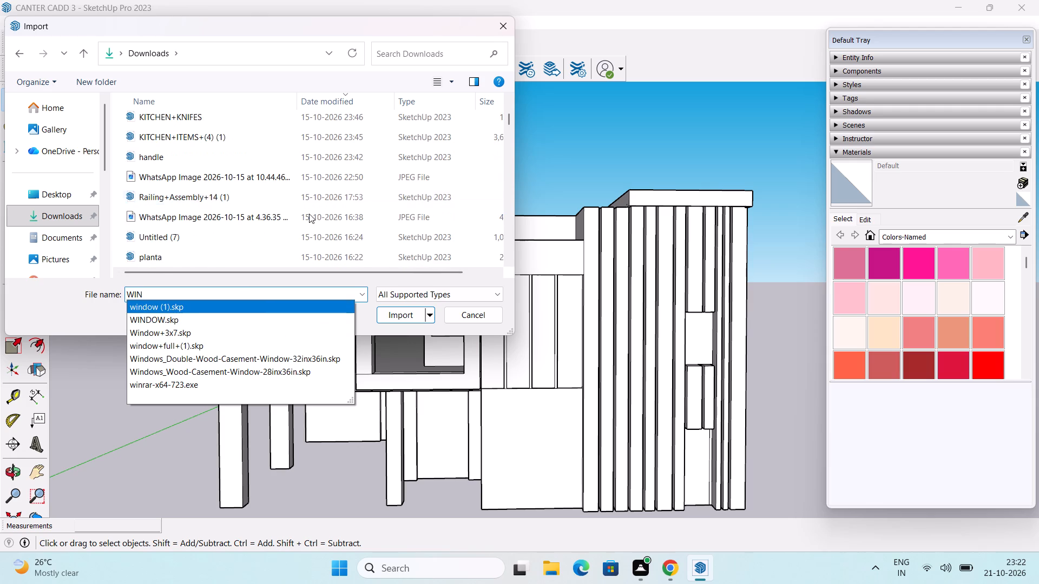
scroll(387, 231, down, 5)
scroll(234, 176, up, 1)
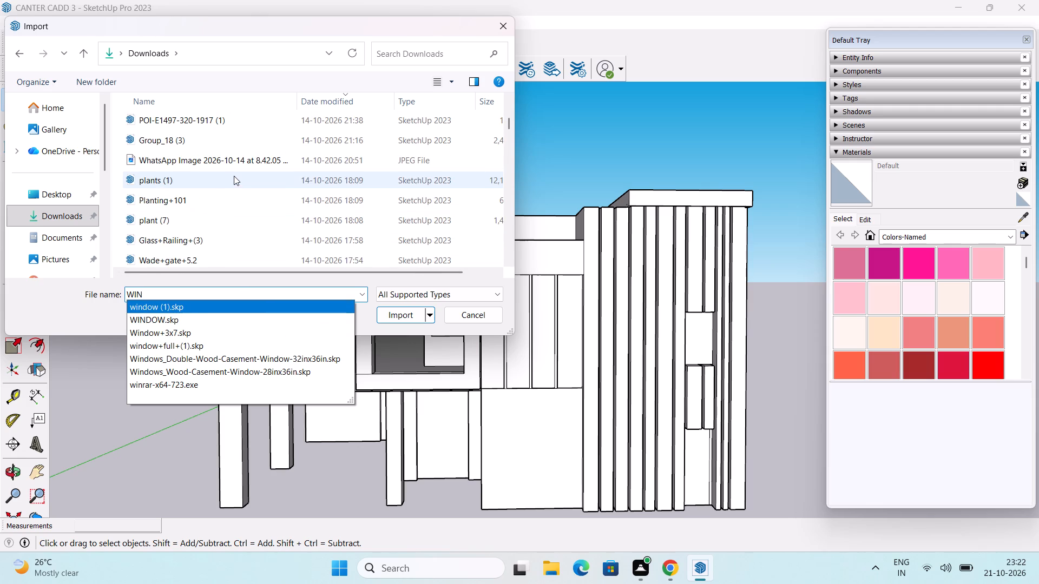
scroll(234, 176, up, 2)
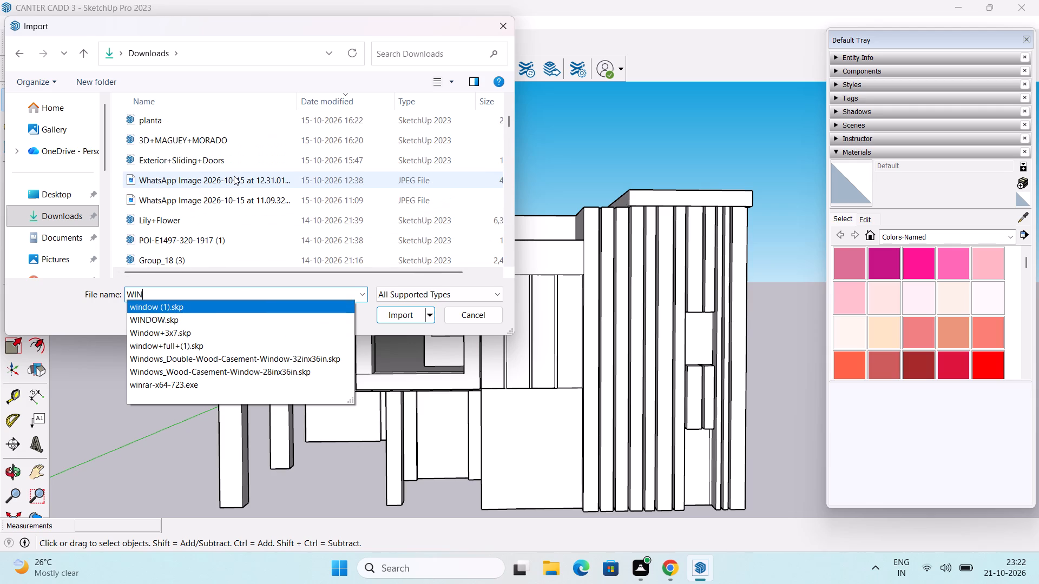
scroll(234, 176, up, 1)
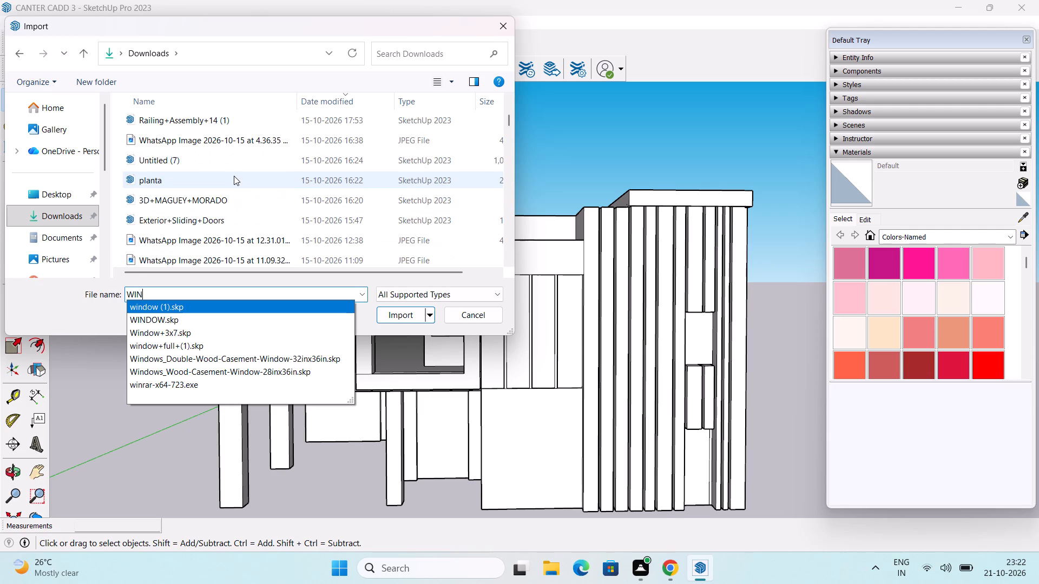
scroll(238, 171, down, 1)
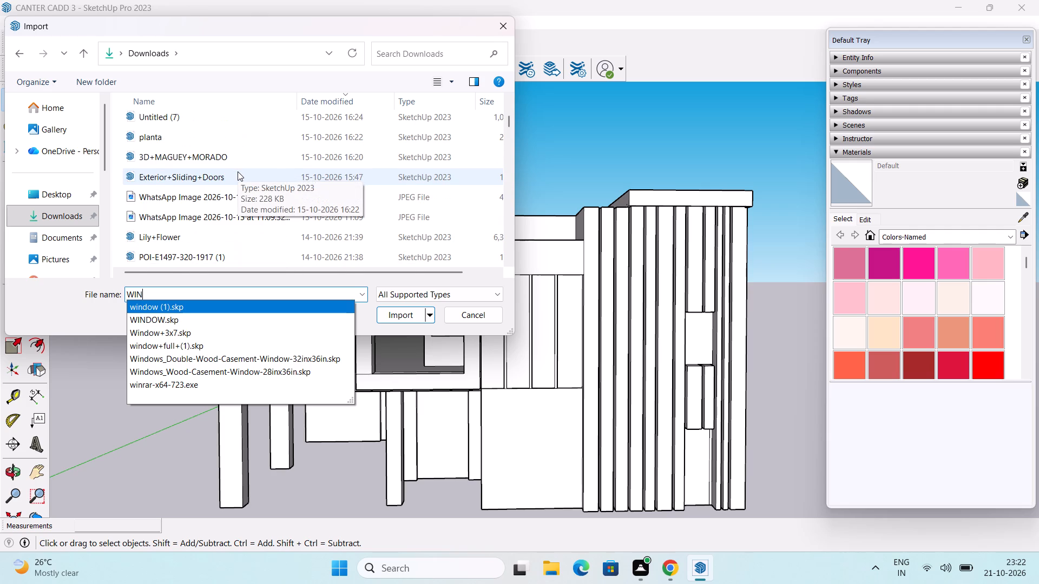
scroll(238, 171, down, 2)
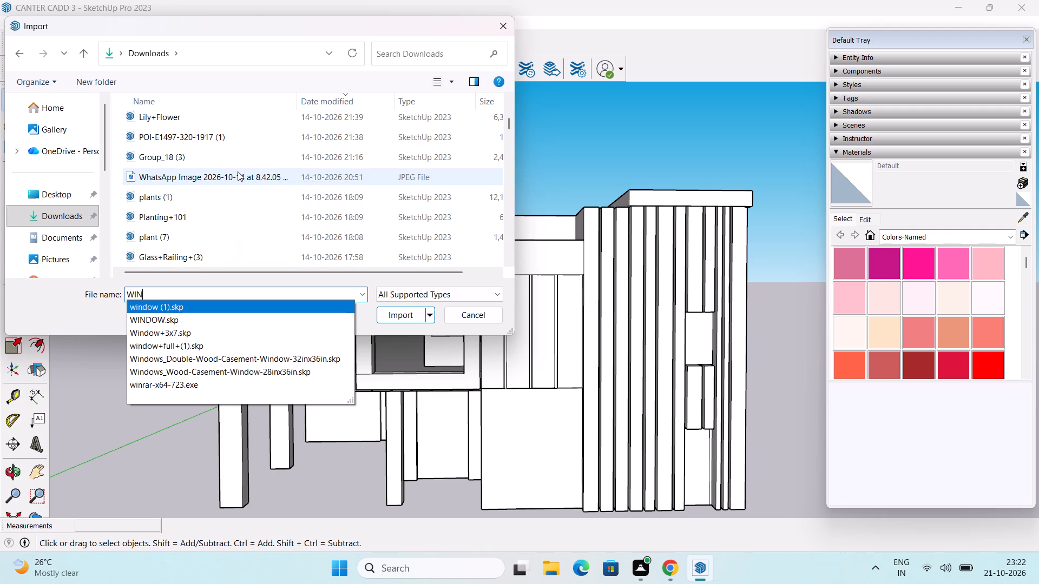
scroll(238, 171, down, 3)
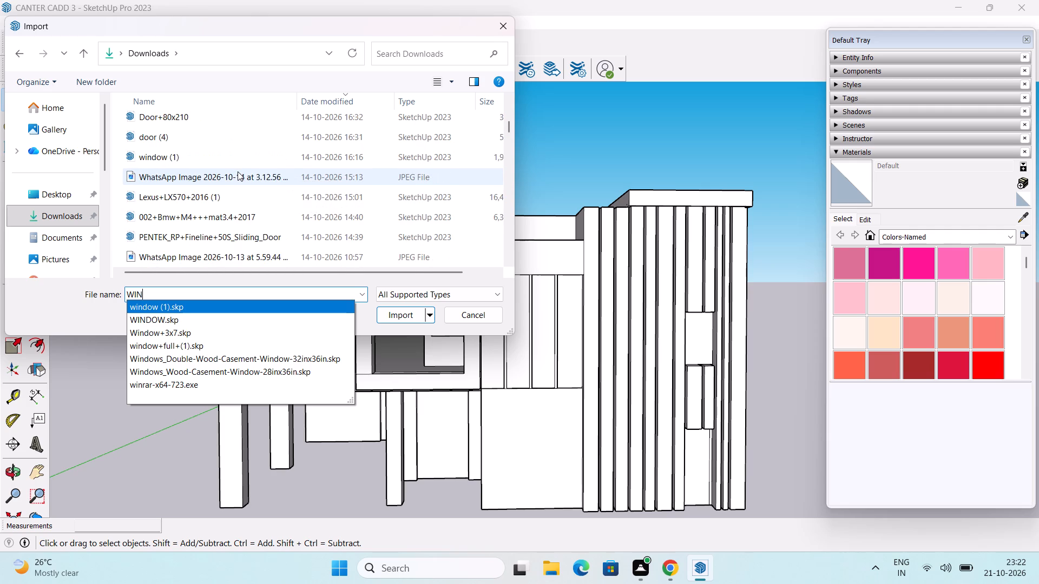
Rename the file window (1) as CURTAINED WINDOW.
drag(174, 161, 222, 165)
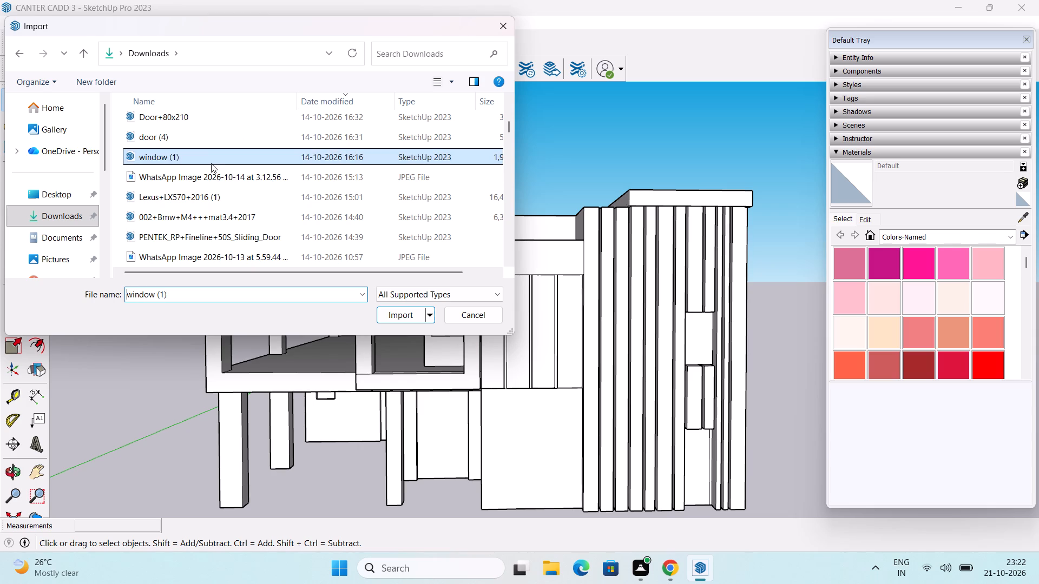
click(215, 159)
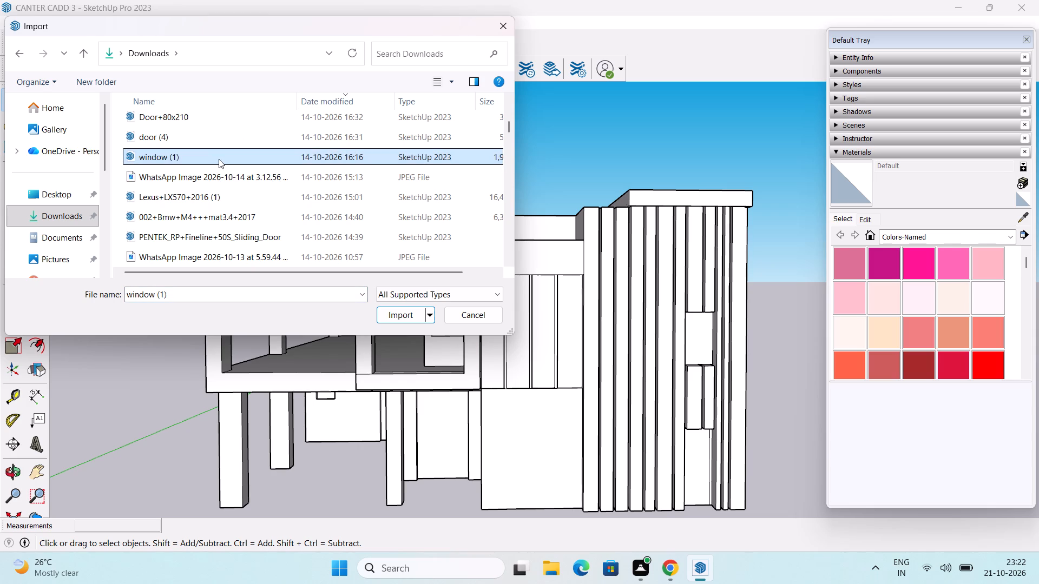
right_click(219, 159)
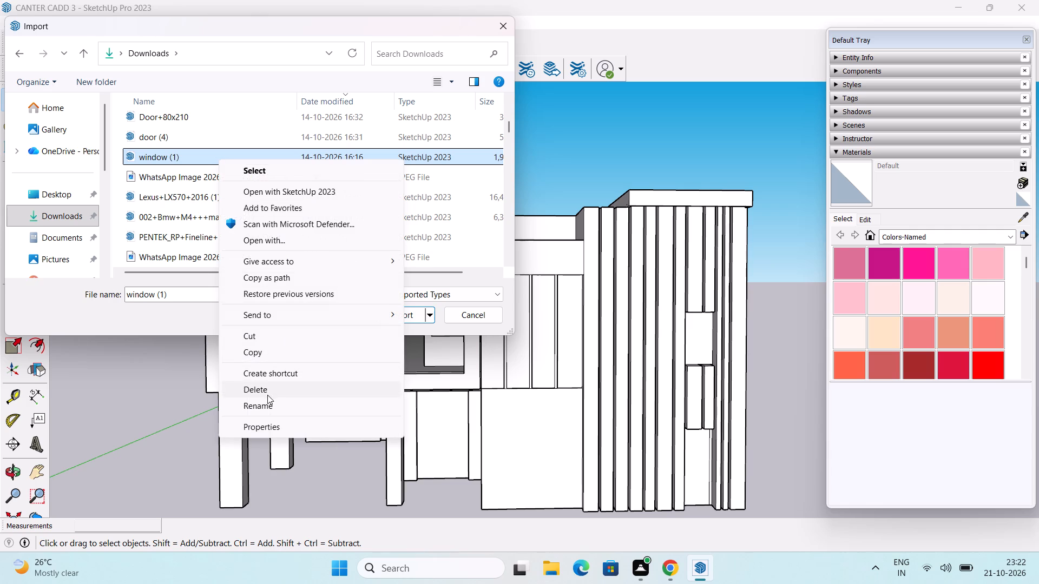
click(286, 405)
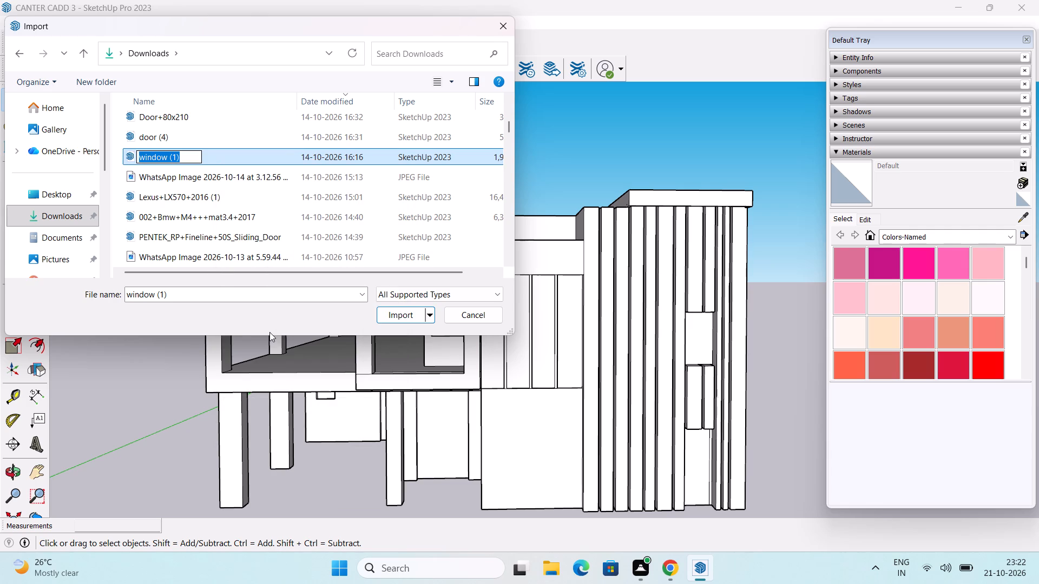
text(CUR)
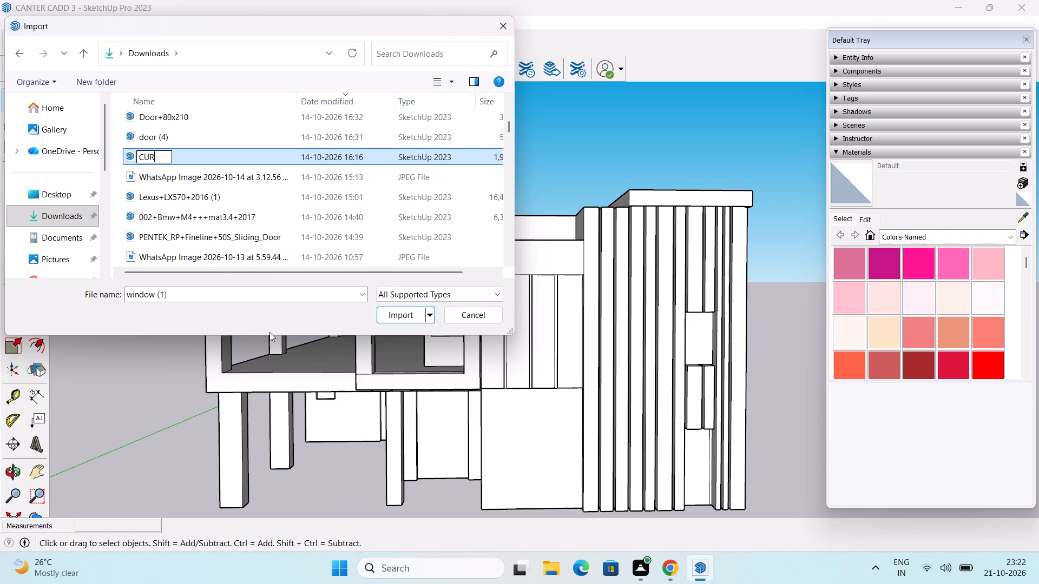
text(TAIL)
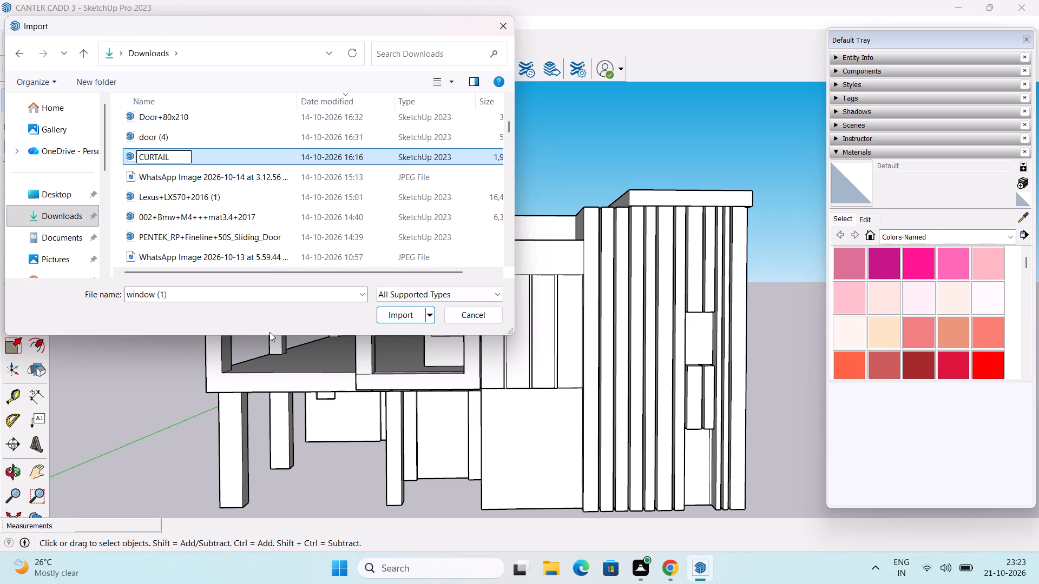
key(BackSpace)
text(NED WINDOW)
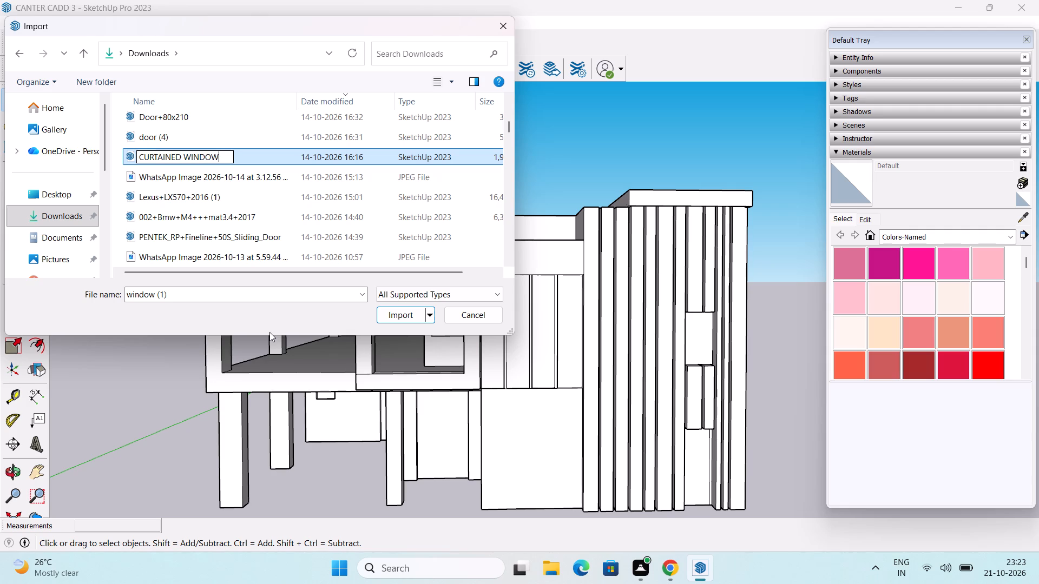
click(396, 314)
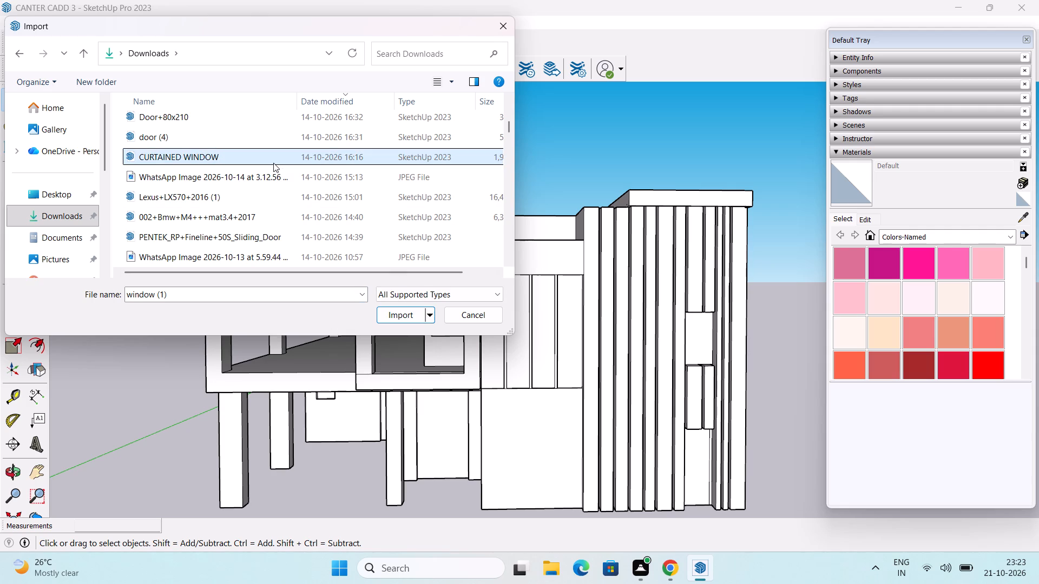
Import the CURTAINED WINDOW model and place it on the open ground in front of the house.
click(260, 158)
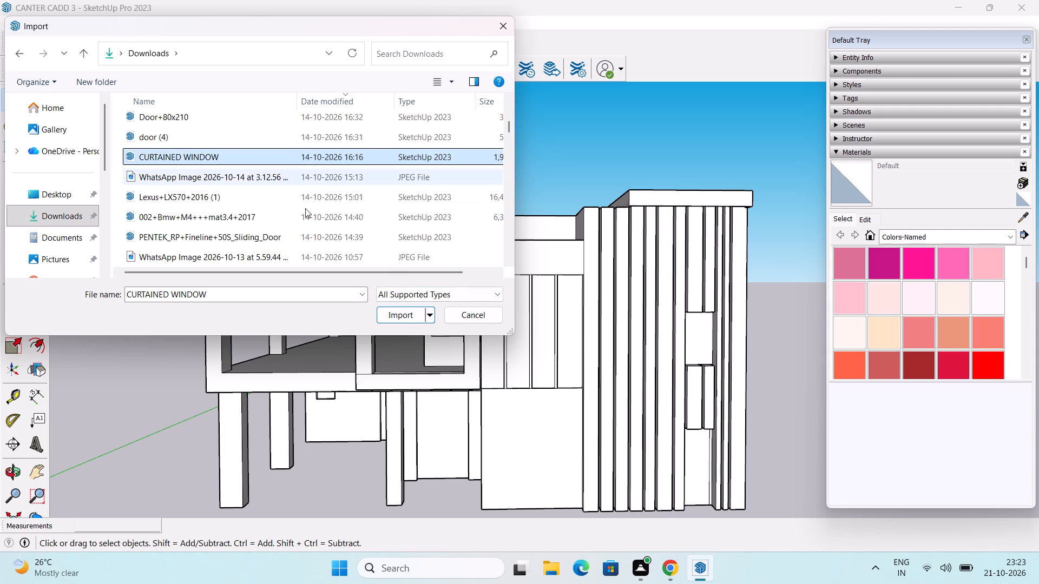
click(401, 316)
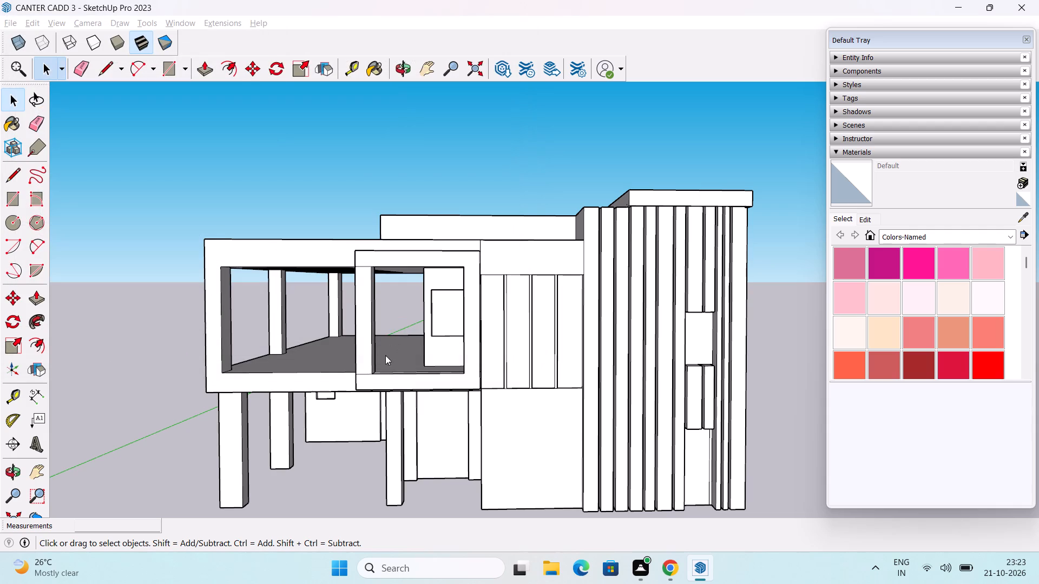
scroll(348, 410, down, 2)
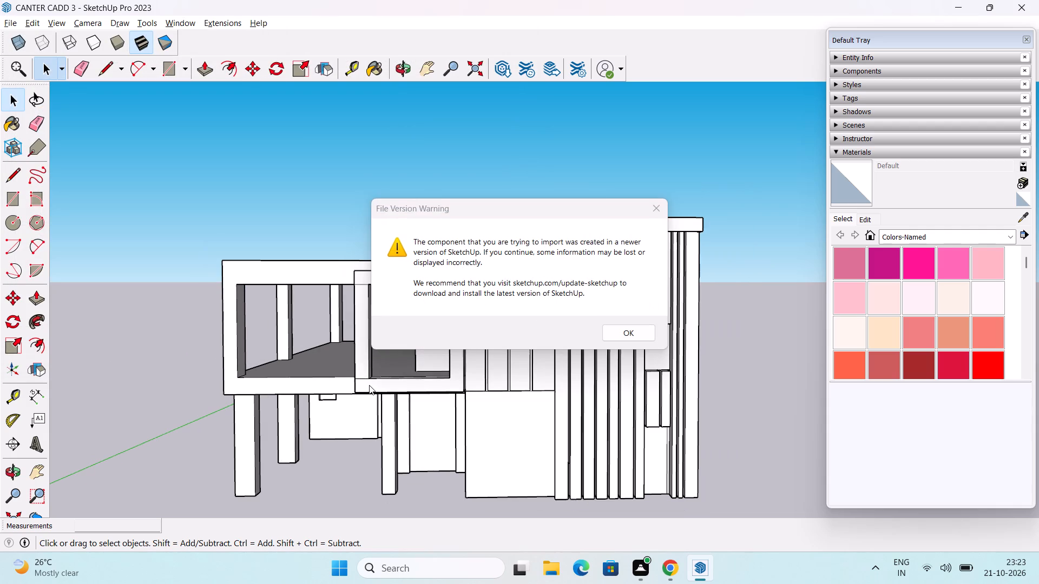
click(624, 334)
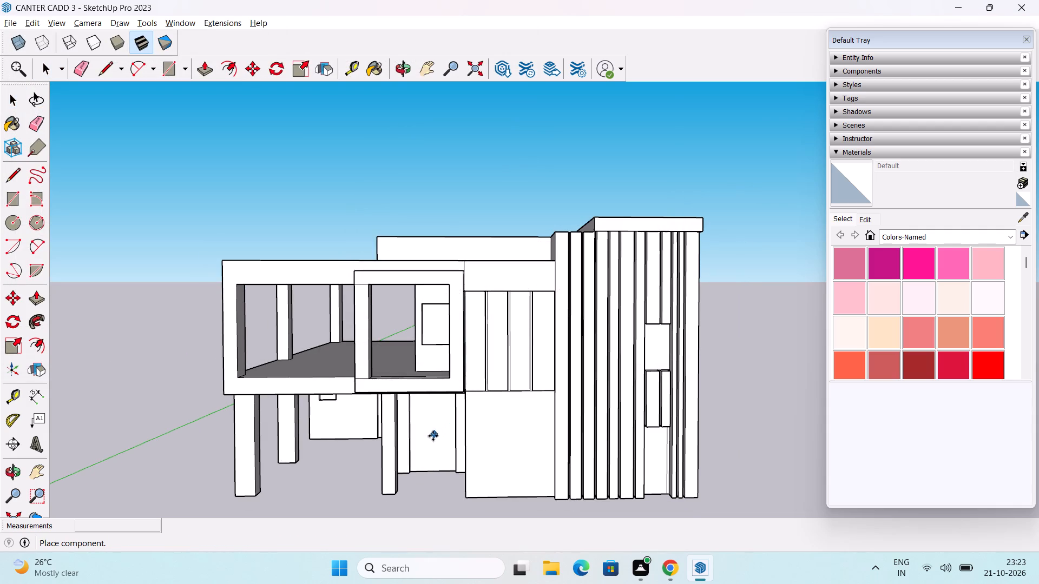
middle_drag(432, 436, 509, 267)
scroll(517, 255, down, 3)
middle_drag(517, 261, 416, 473)
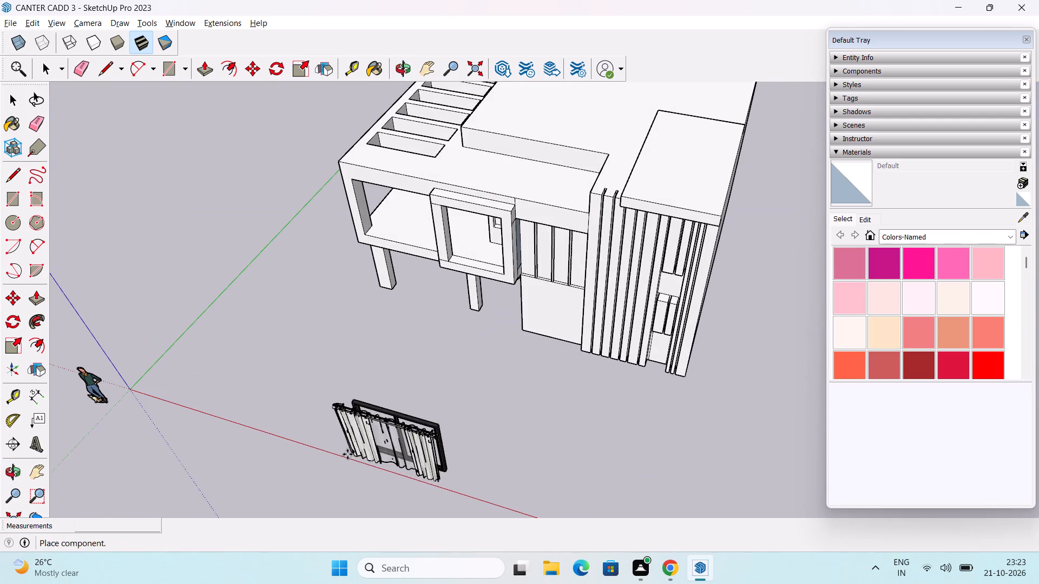
click(362, 413)
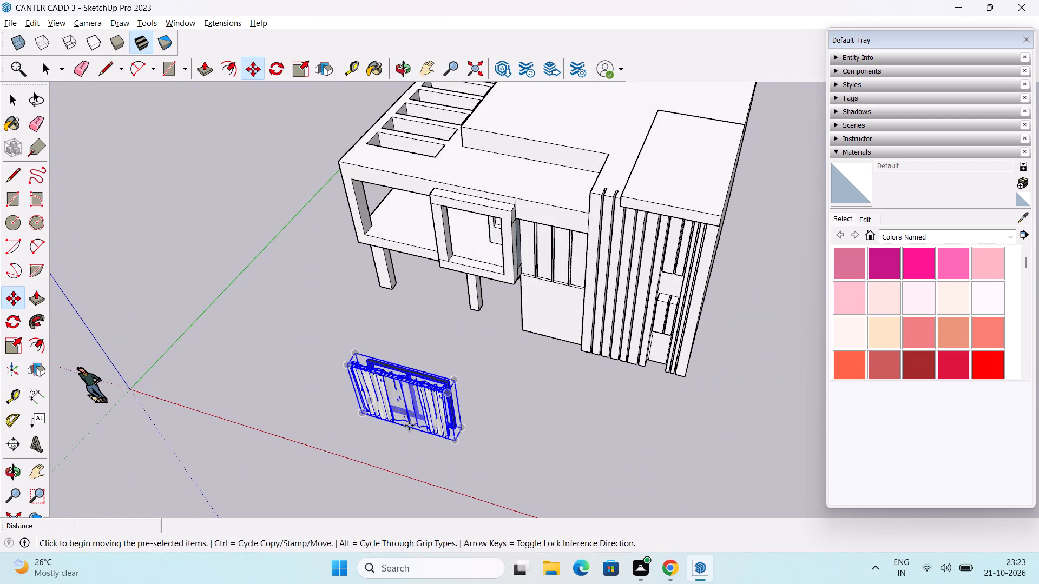
Rotate the imported curtained window 180° on the ground plane.
middle_click(420, 417)
click(12, 320)
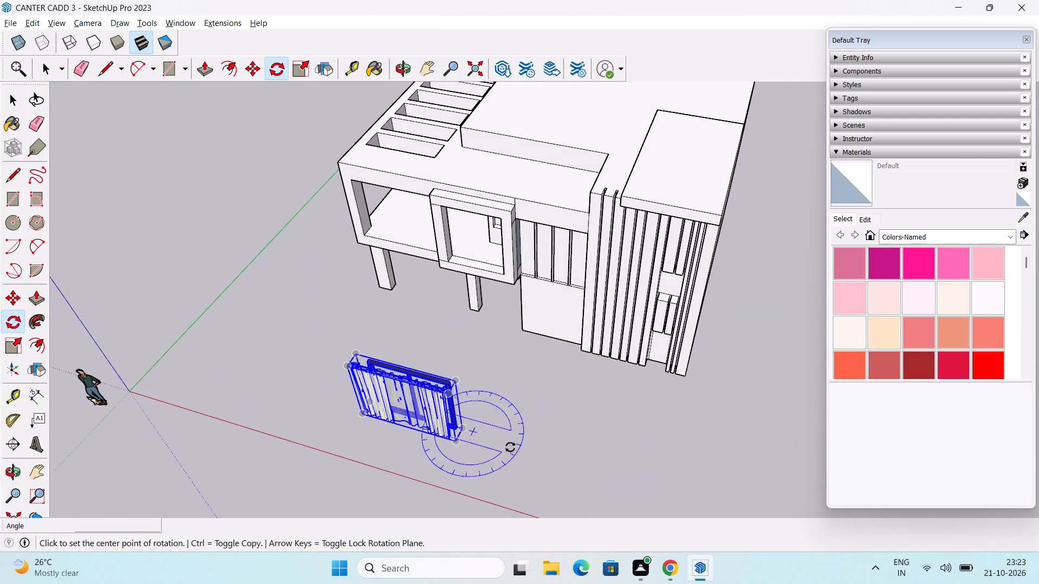
click(468, 440)
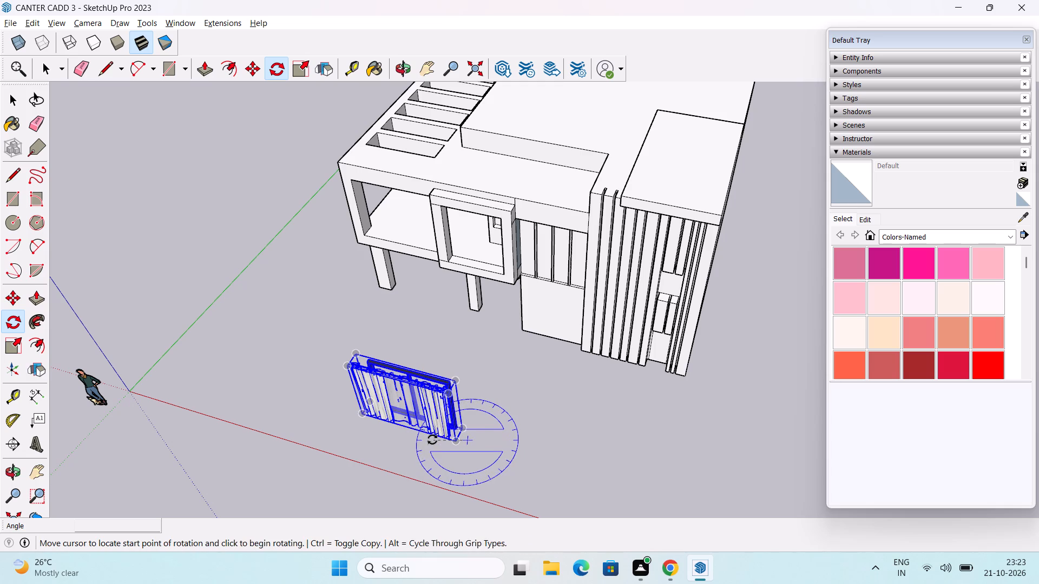
click(432, 440)
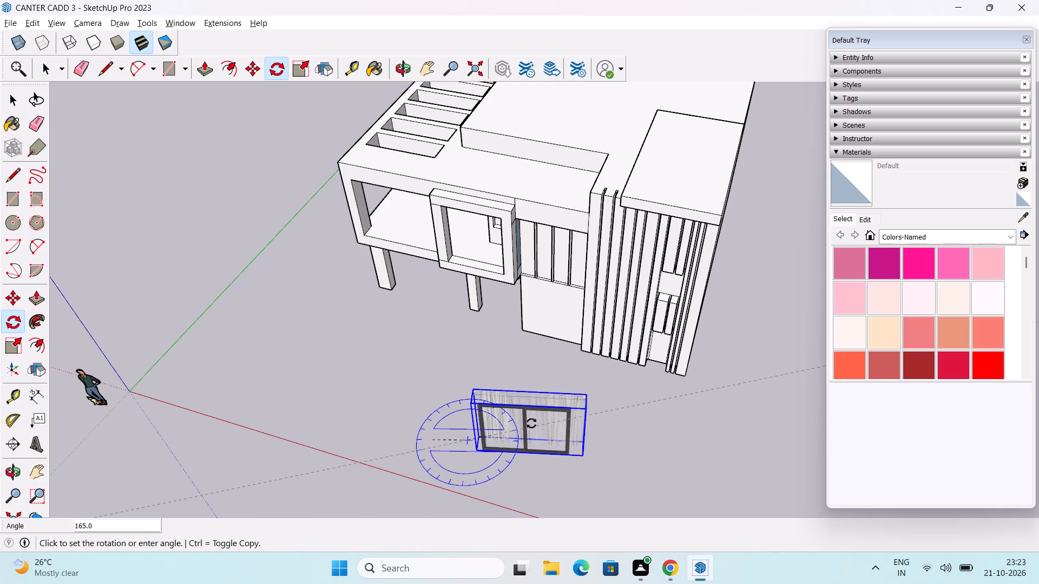
text(180)
key(Return)
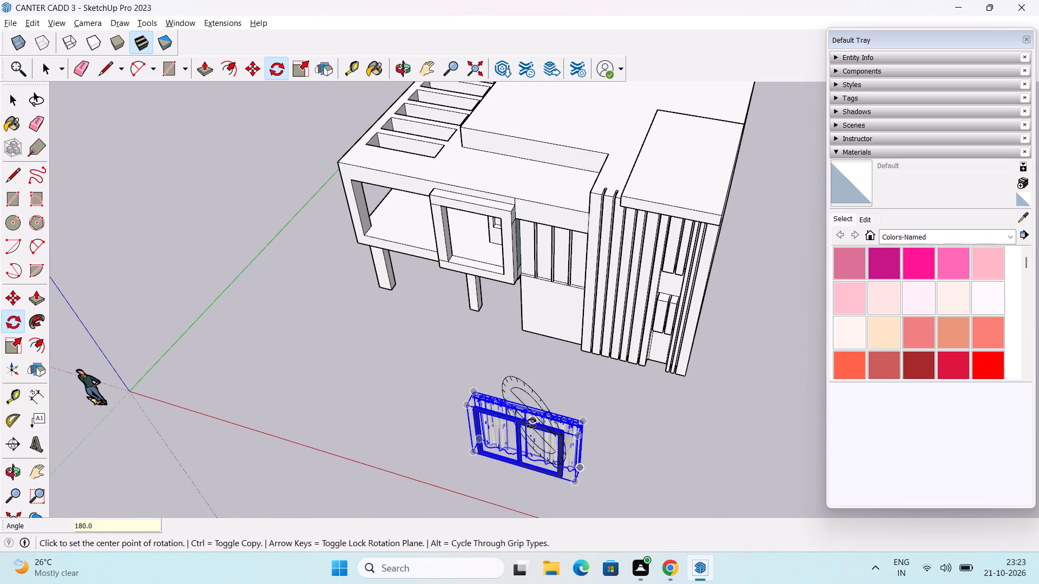
key(space)
Open the window component for editing and scale the curtains' width from one end to about 0.87.
scroll(575, 460, up, 5)
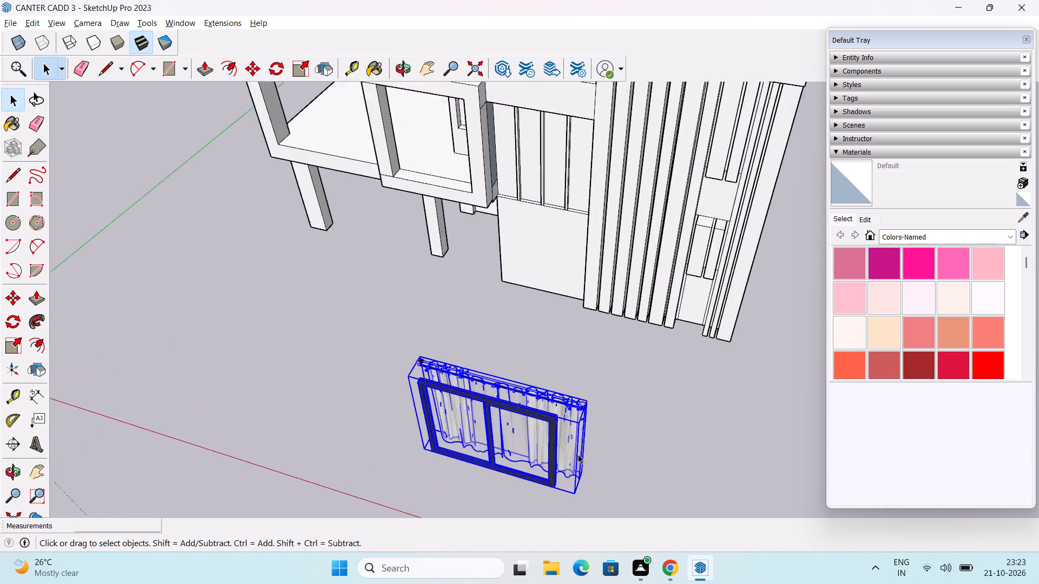
scroll(578, 454, up, 5)
middle_drag(582, 433, 478, 406)
middle_drag(106, 380, 106, 435)
shift+middle_drag(125, 432, 169, 343)
middle_drag(186, 342, 176, 373)
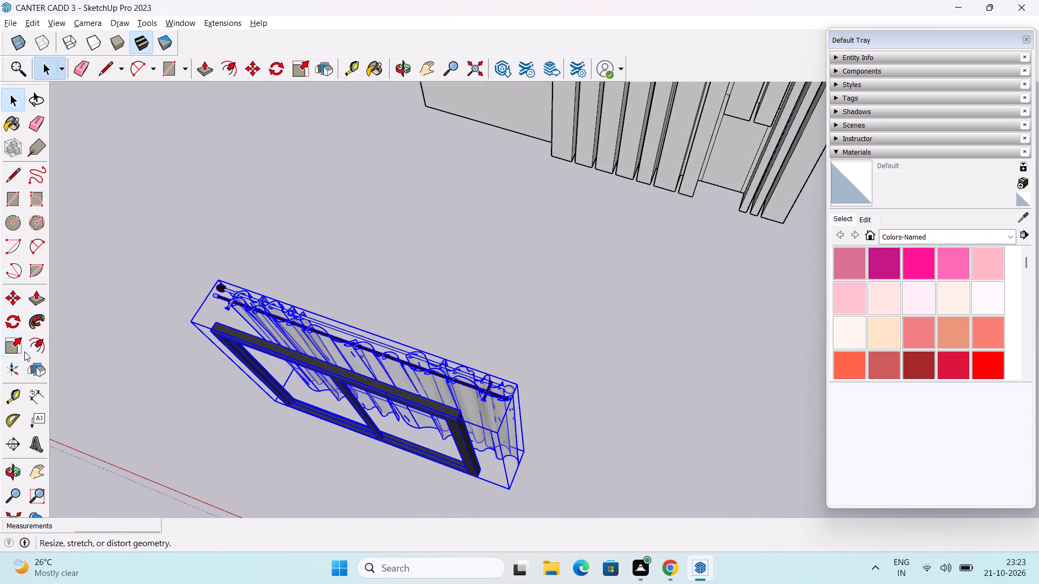
double_click(345, 344)
double_click(345, 344)
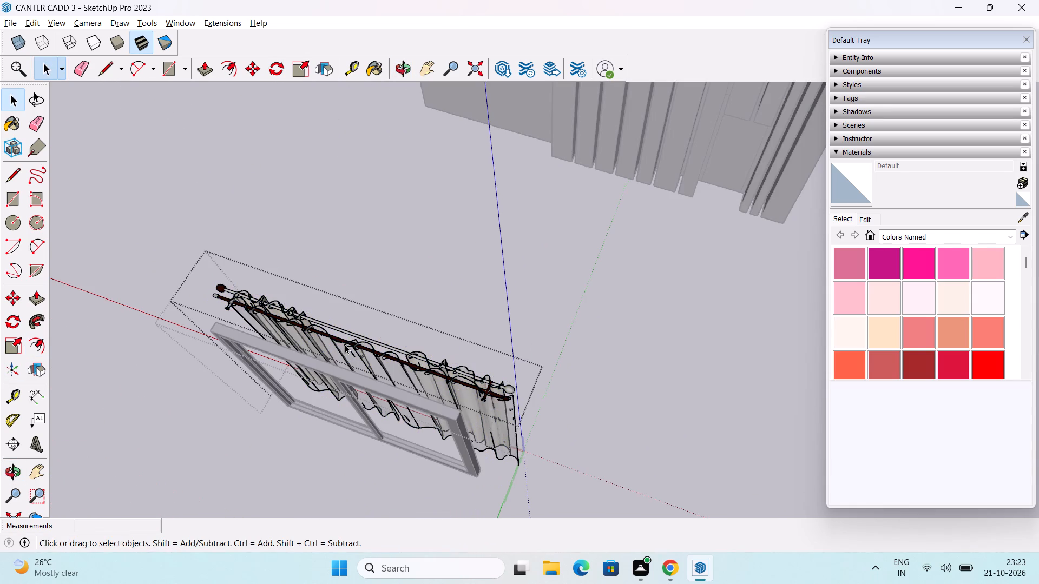
click(345, 344)
scroll(334, 348, up, 2)
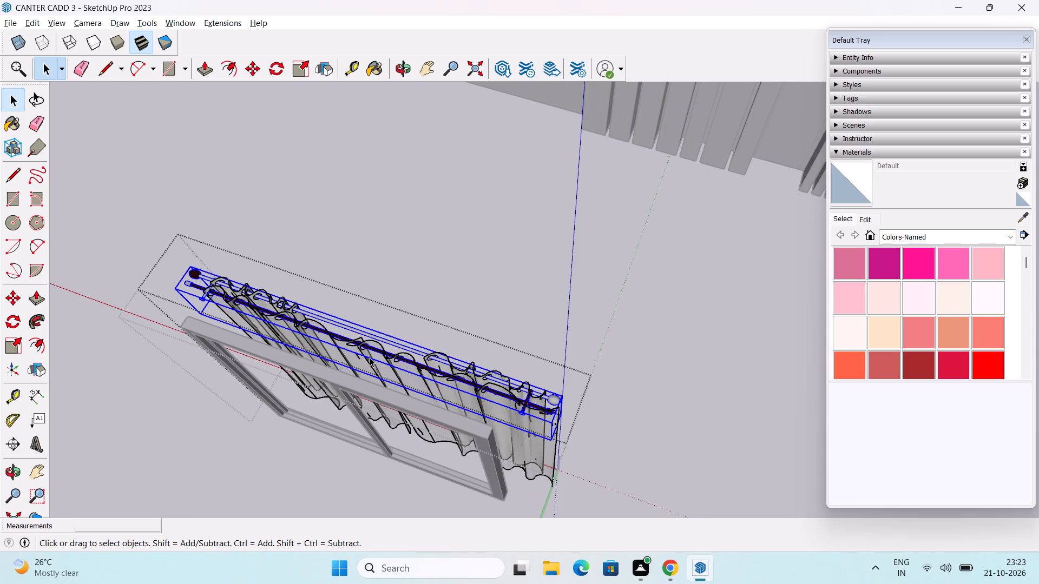
key(Escape)
click(393, 347)
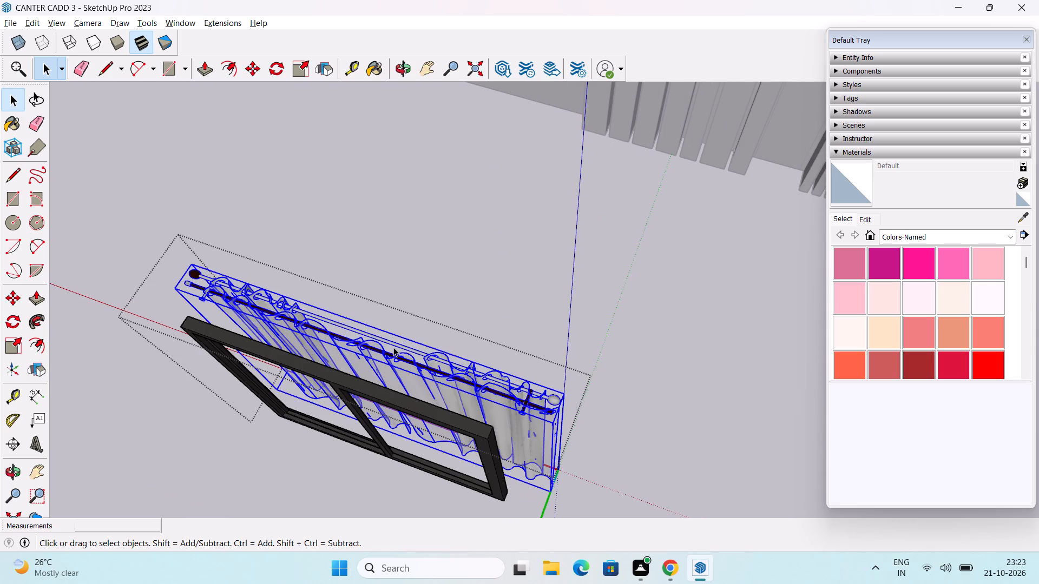
click(17, 347)
middle_drag(601, 474, 572, 469)
scroll(539, 440, up, 2)
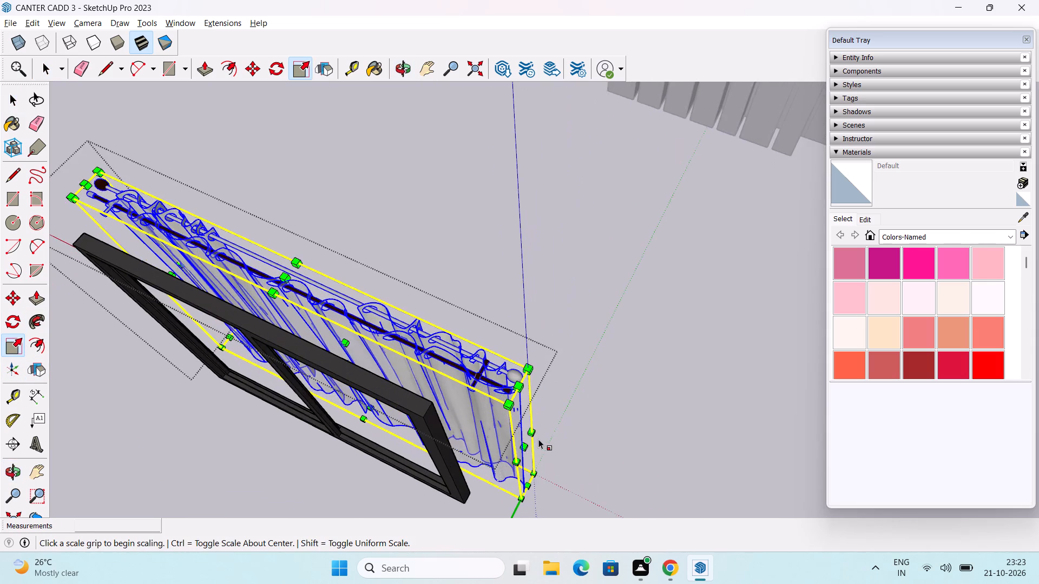
scroll(538, 439, up, 3)
drag(526, 452, 499, 440)
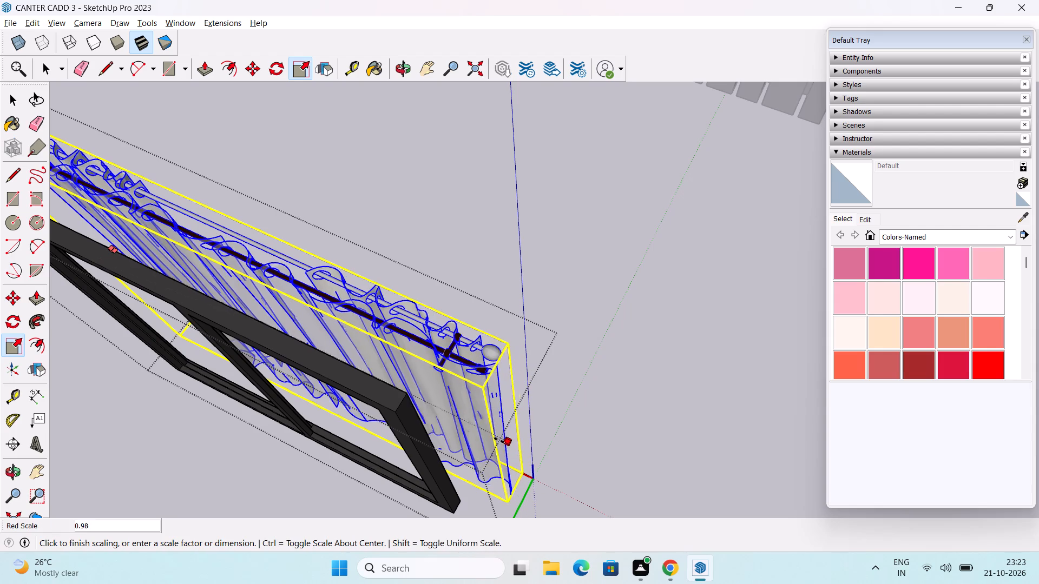
drag(499, 440, 410, 437)
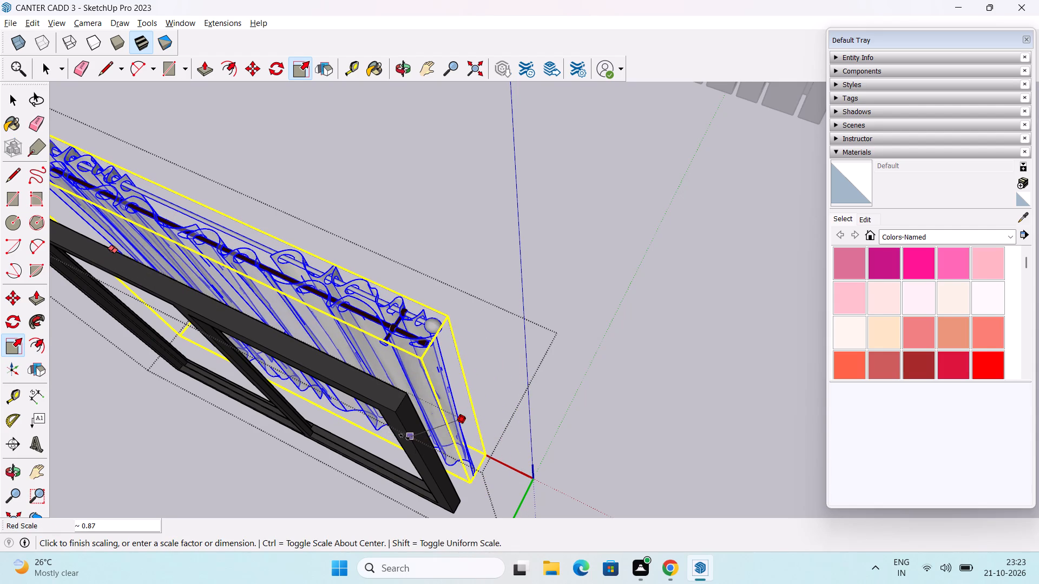
Scale the curtains' width from the opposite end to about 0.94 so they fit within the window frame.
scroll(404, 428, down, 2)
middle_drag(361, 419, 491, 402)
middle_drag(478, 317, 639, 349)
middle_drag(506, 404, 579, 197)
middle_drag(321, 392, 365, 360)
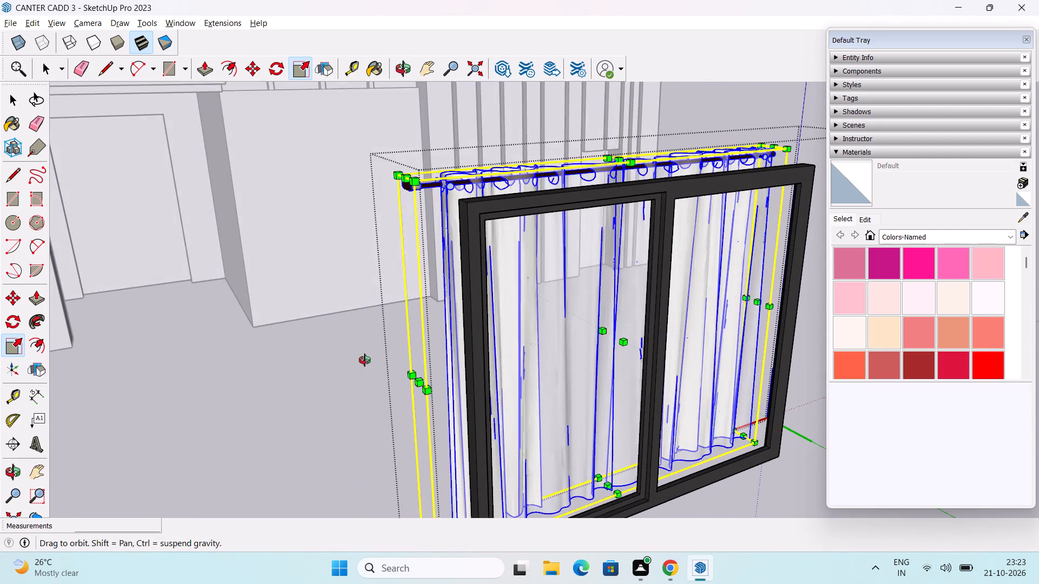
middle_drag(365, 360, 367, 387)
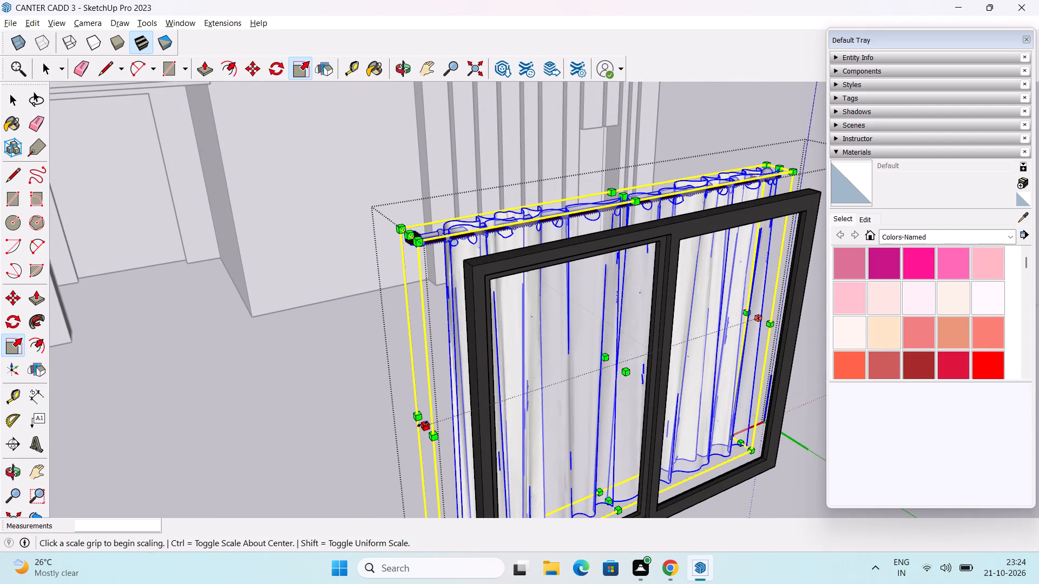
drag(424, 425, 480, 414)
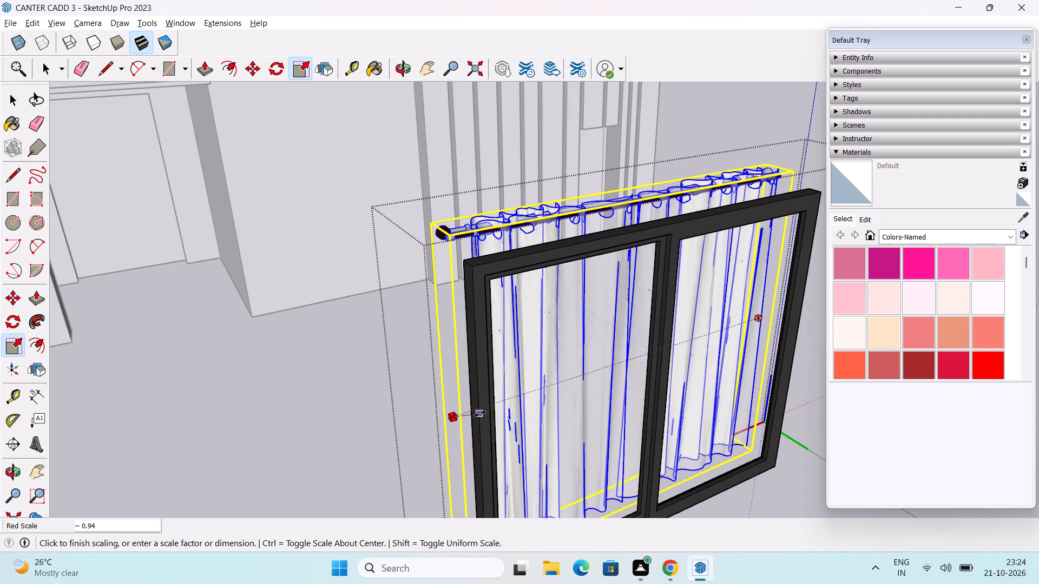
drag(480, 414, 483, 410)
Scale the curtains' height down from the top toward the upper edge of the window frame.
scroll(496, 398, down, 2)
middle_drag(515, 388, 502, 331)
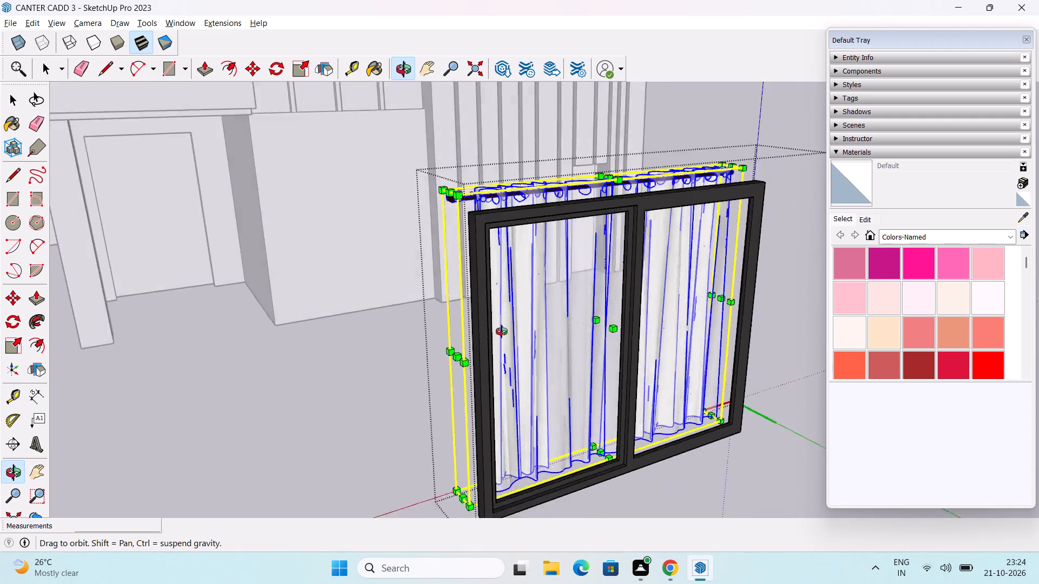
middle_drag(502, 331, 373, 403)
middle_drag(400, 374, 411, 382)
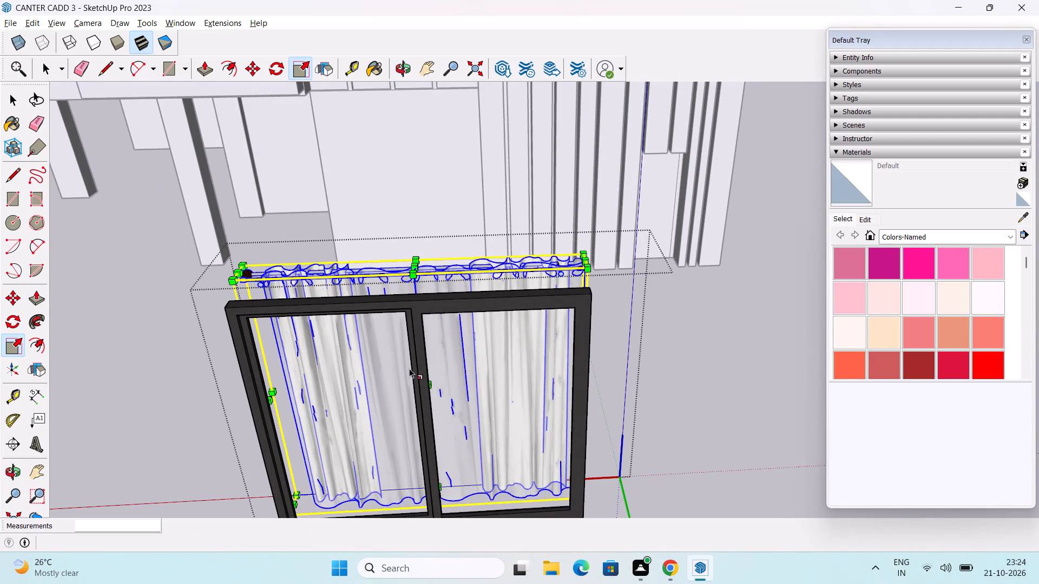
scroll(423, 297, up, 2)
scroll(384, 268, up, 3)
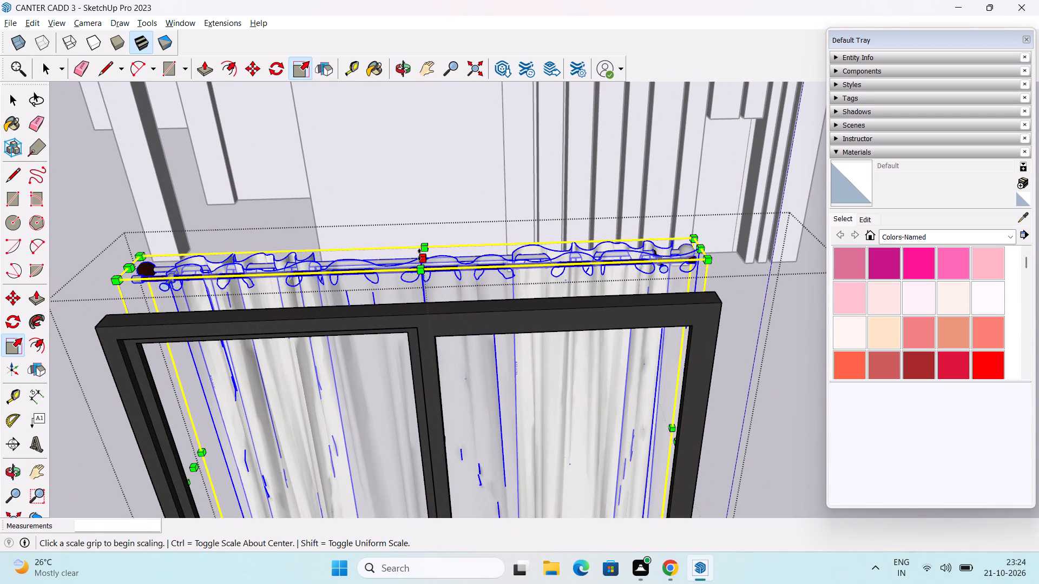
drag(419, 255, 425, 315)
Move the curtains about 5 13/16" toward the back of the window frame and close the component.
scroll(443, 318, down, 1)
middle_drag(458, 322, 188, 218)
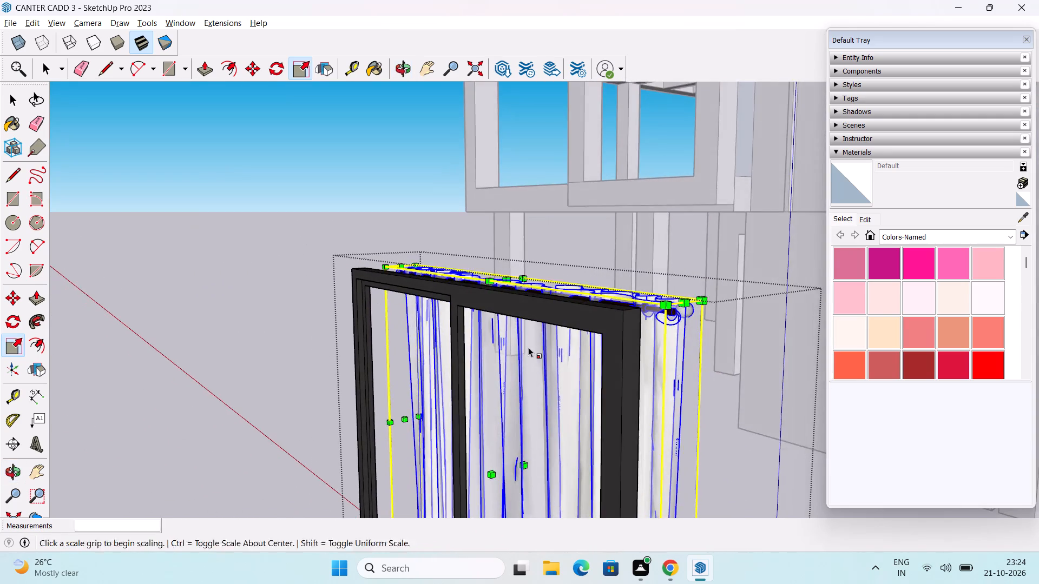
middle_drag(528, 347, 439, 346)
scroll(436, 334, up, 1)
middle_drag(435, 331, 440, 362)
key(space)
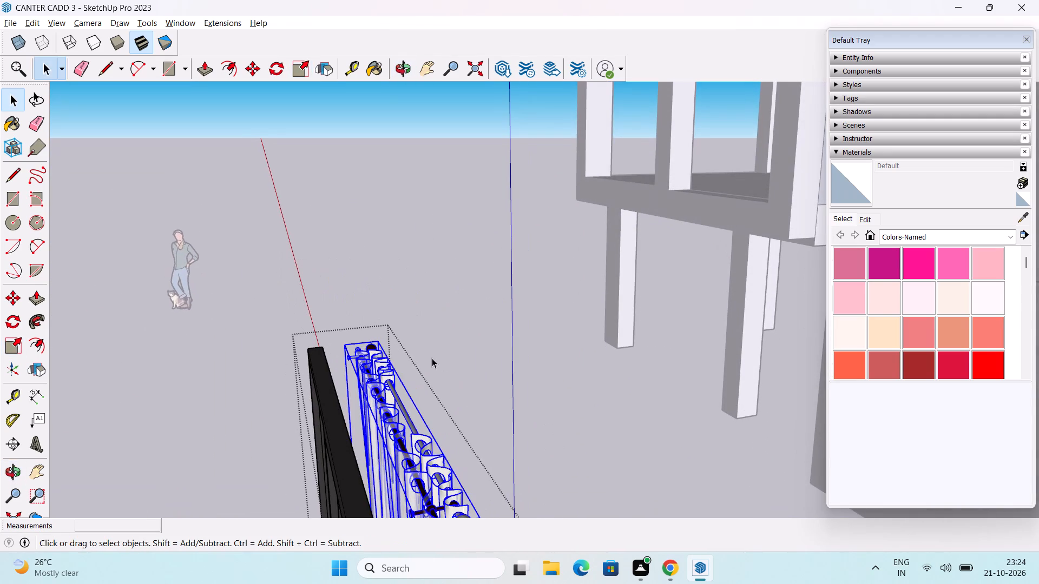
middle_drag(431, 369, 440, 266)
middle_drag(479, 344, 430, 340)
middle_drag(429, 339, 431, 353)
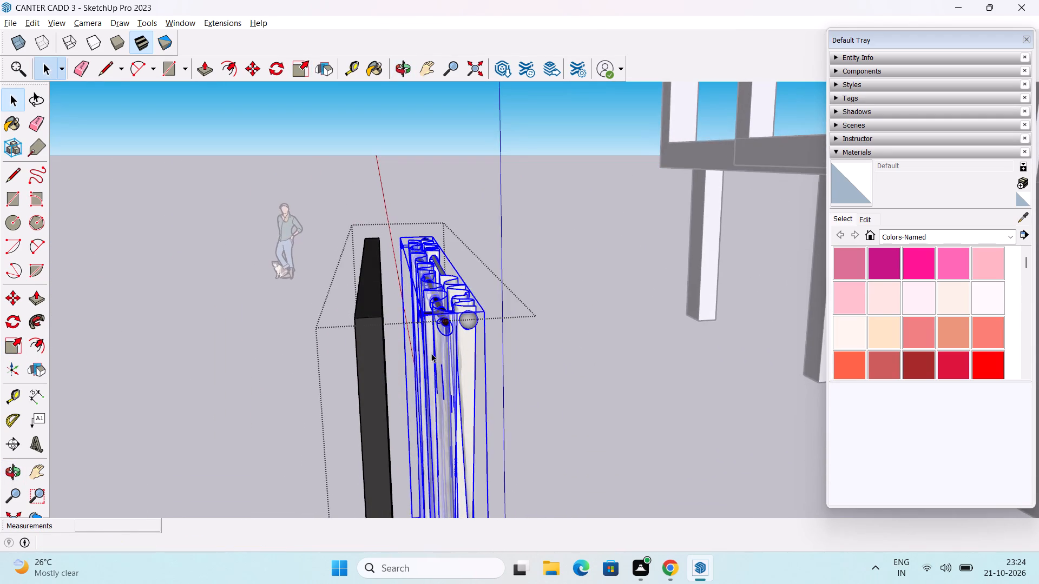
scroll(429, 330, up, 2)
middle_drag(430, 331, 430, 366)
key(m)
scroll(433, 341, up, 3)
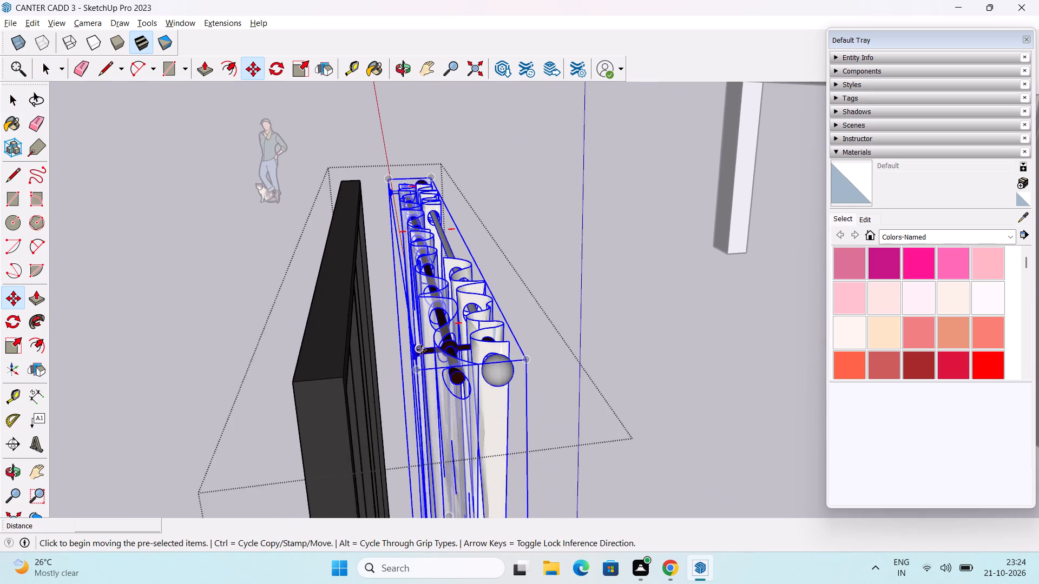
scroll(421, 350, up, 2)
click(416, 359)
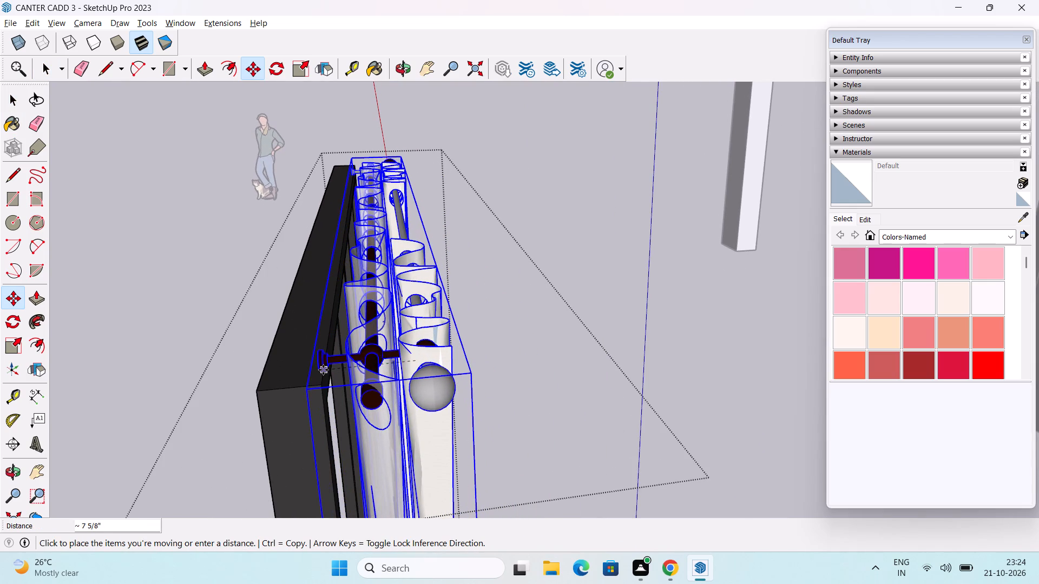
click(333, 369)
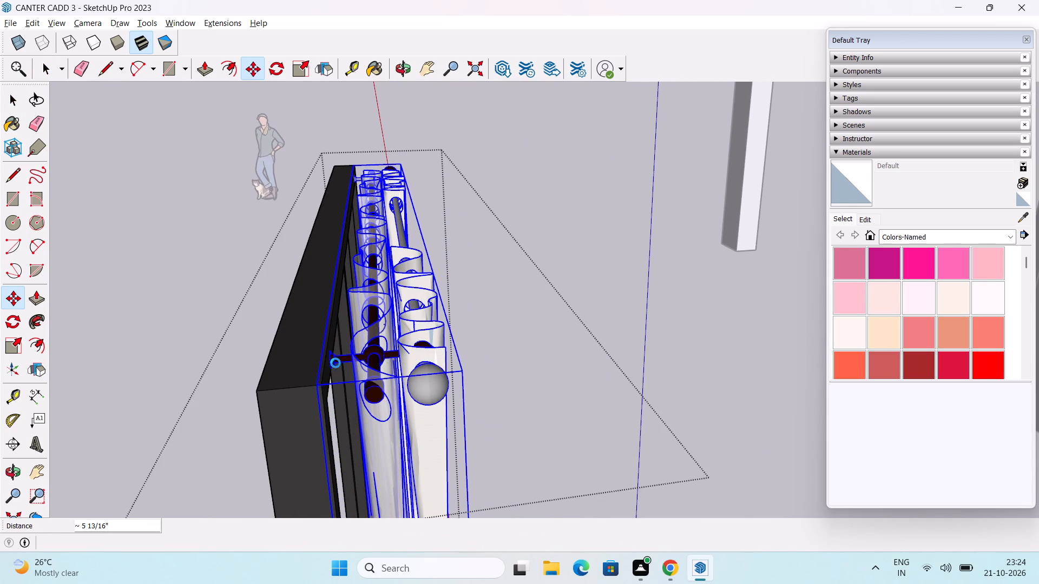
key(space)
scroll(537, 303, down, 3)
click(529, 342)
scroll(535, 334, down, 6)
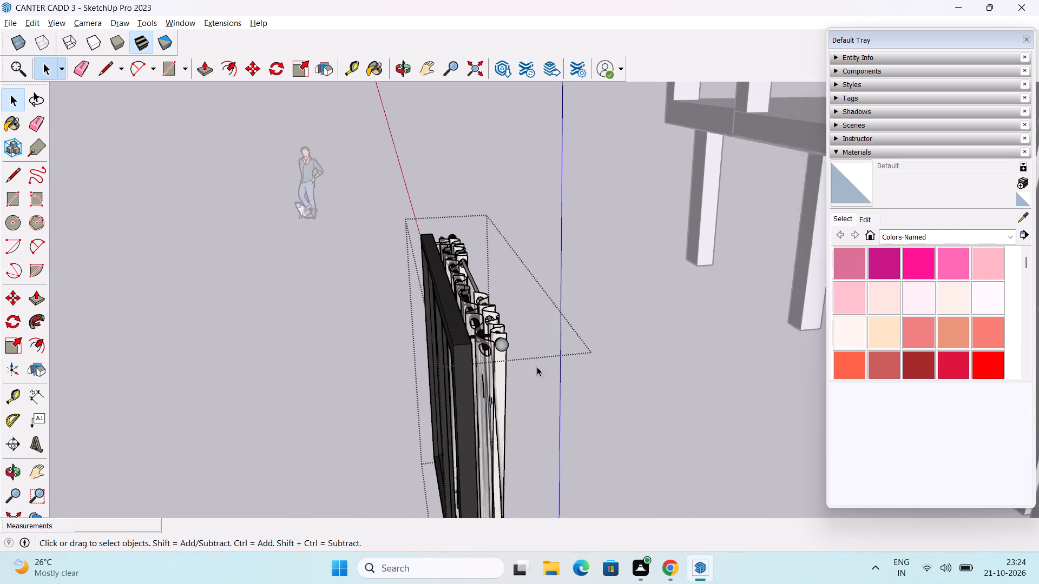
scroll(537, 367, down, 1)
middle_drag(532, 382, 656, 320)
key(Escape)
Scale the whole curtained window down in height from its top.
scroll(558, 306, down, 6)
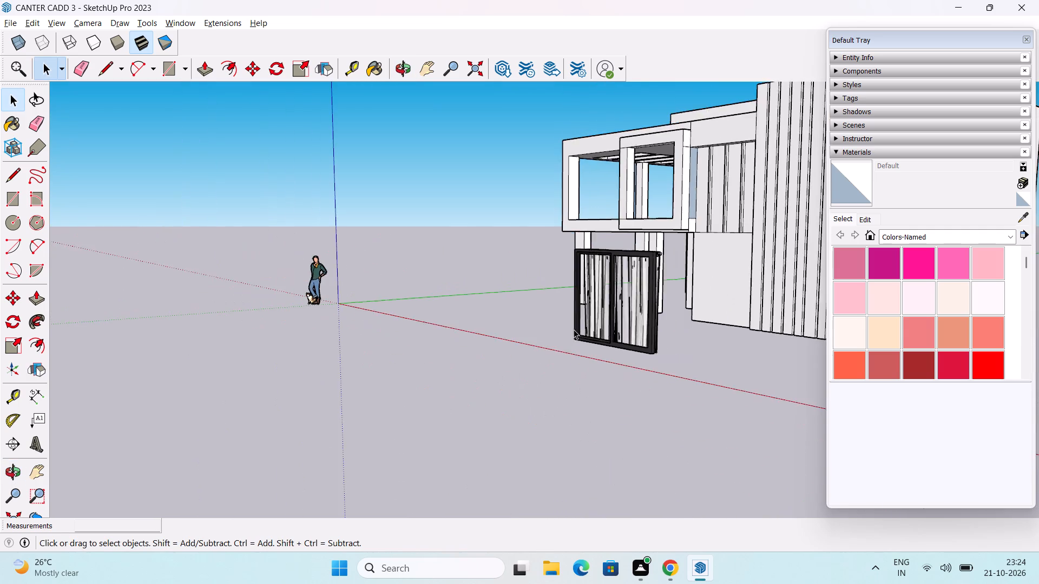
middle_drag(575, 330, 600, 430)
scroll(660, 331, up, 2)
middle_drag(682, 348, 590, 311)
scroll(583, 304, down, 3)
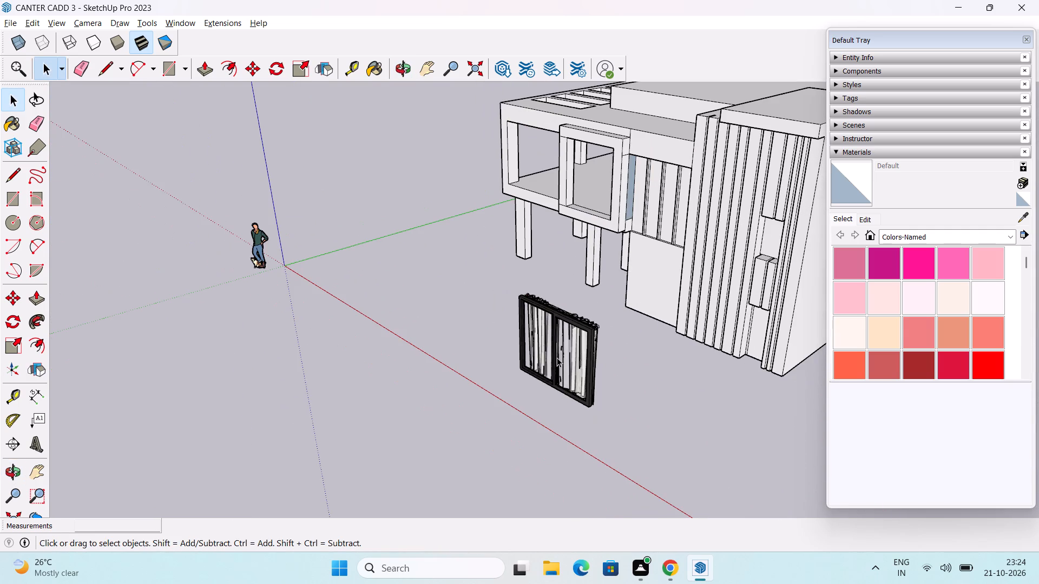
click(557, 357)
middle_drag(613, 333, 658, 331)
middle_drag(624, 364, 671, 339)
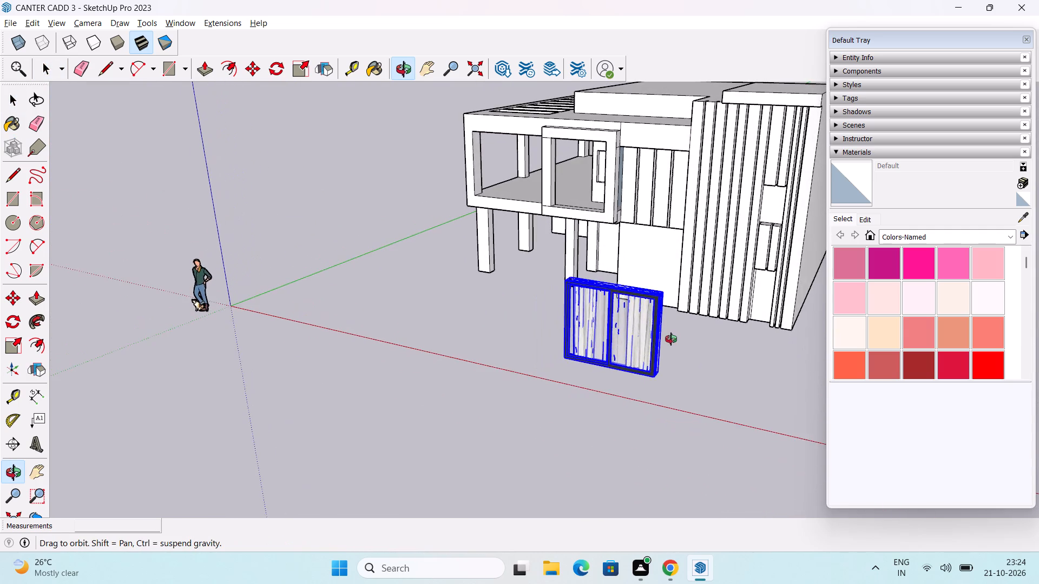
middle_drag(671, 339, 754, 331)
middle_drag(563, 337, 716, 358)
scroll(696, 307, up, 1)
middle_drag(697, 305, 530, 370)
click(16, 348)
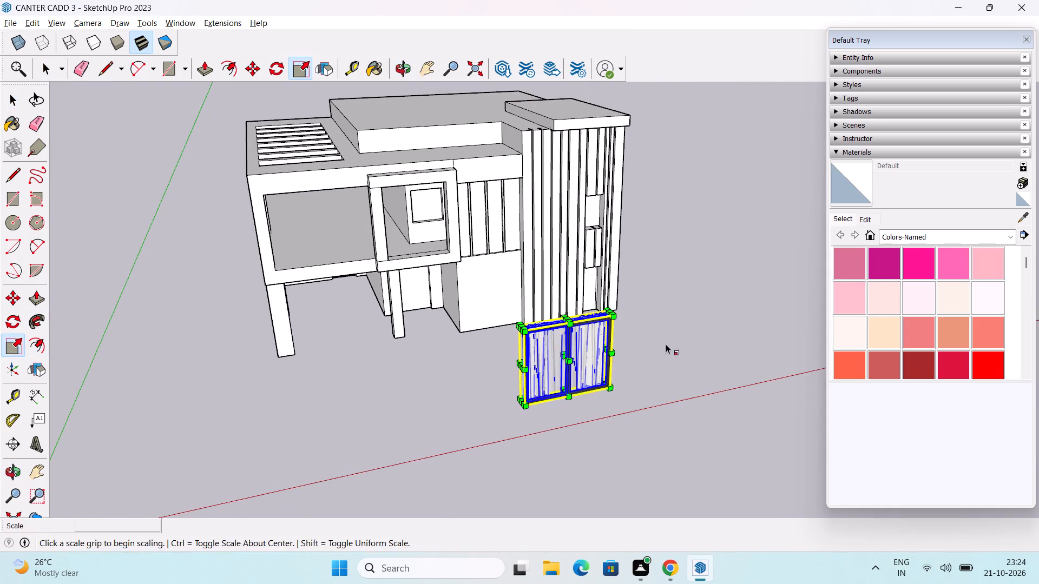
middle_drag(673, 337, 662, 374)
scroll(550, 347, up, 3)
drag(567, 341, 568, 360)
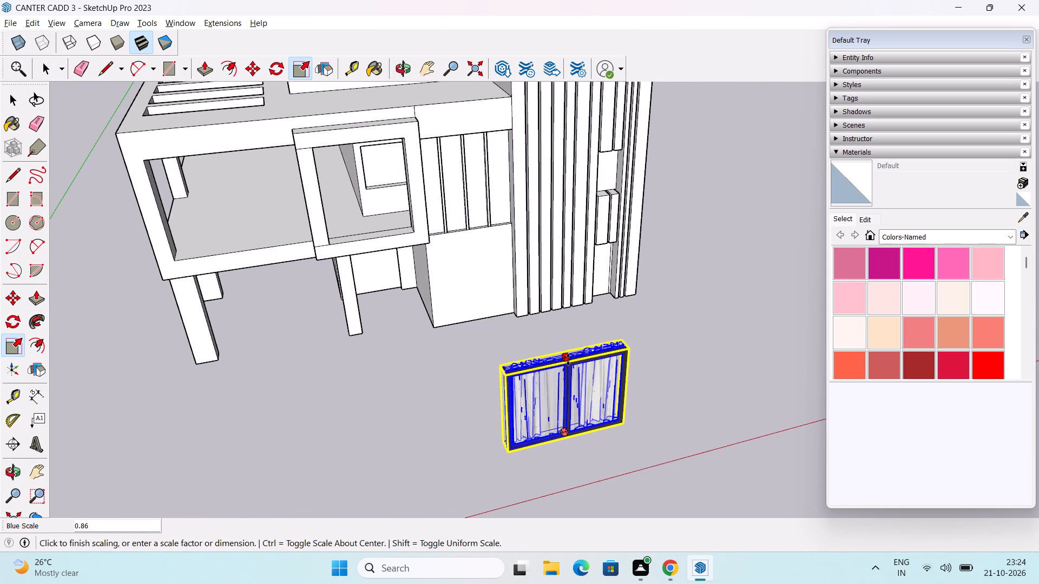
drag(568, 360, 568, 376)
Narrow the whole window from one side in two passes, scaling its height to about 0.83 in between.
middle_drag(470, 425, 499, 410)
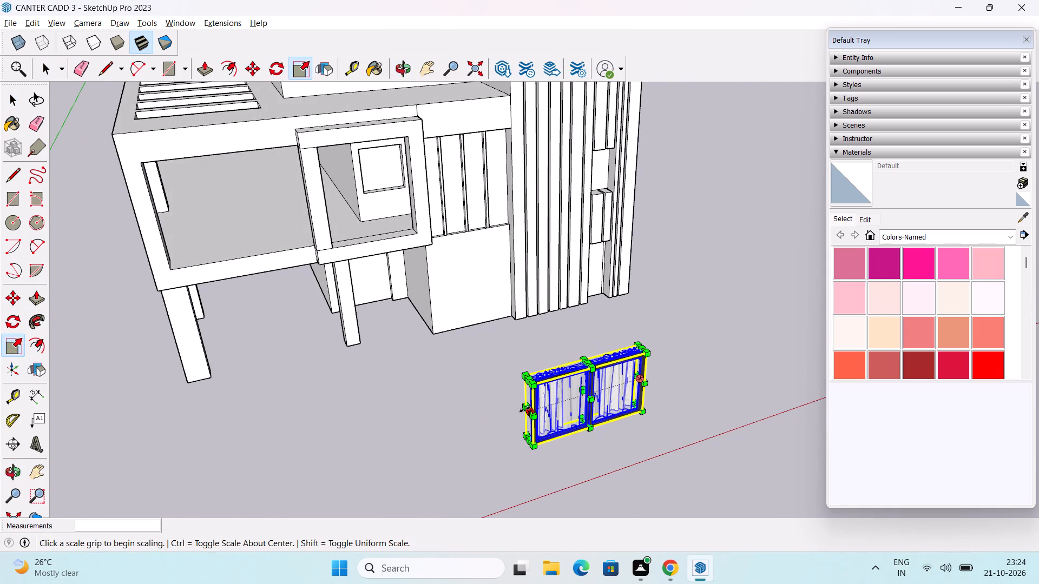
drag(525, 410, 564, 389)
middle_drag(610, 385, 584, 380)
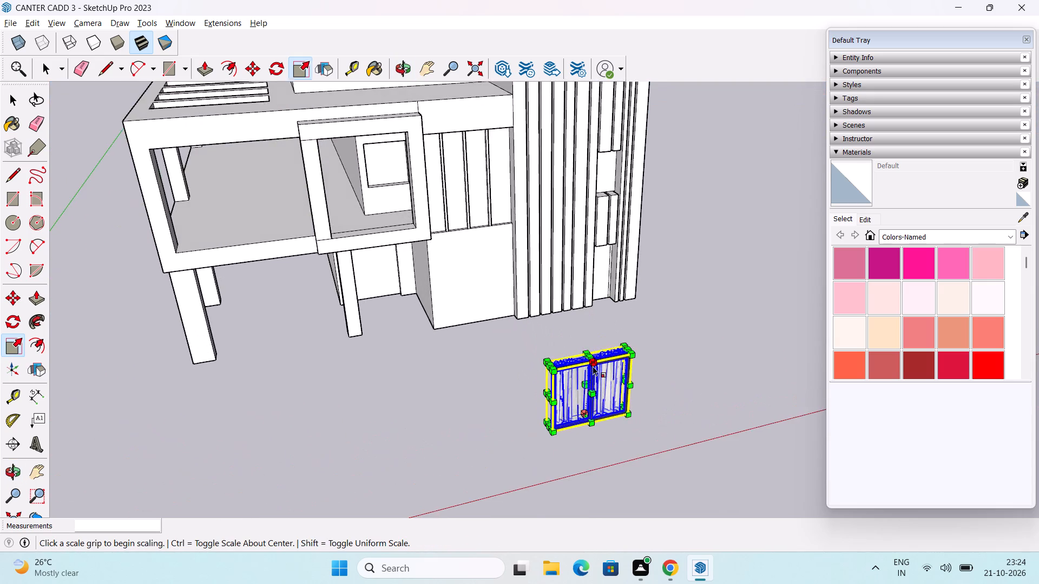
scroll(593, 366, up, 5)
drag(589, 350, 593, 373)
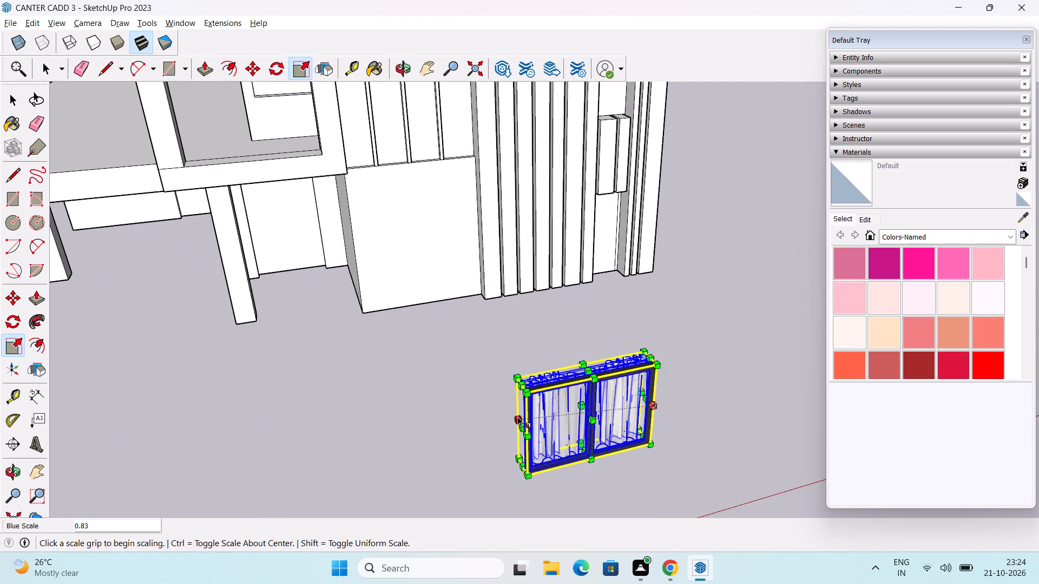
middle_drag(522, 416, 557, 415)
drag(575, 424, 607, 408)
key(space)
Examine the resized curtained window from the front, side and top to check how the curtains sit behind the frame.
click(551, 424)
scroll(619, 431, up, 5)
middle_drag(605, 400, 615, 416)
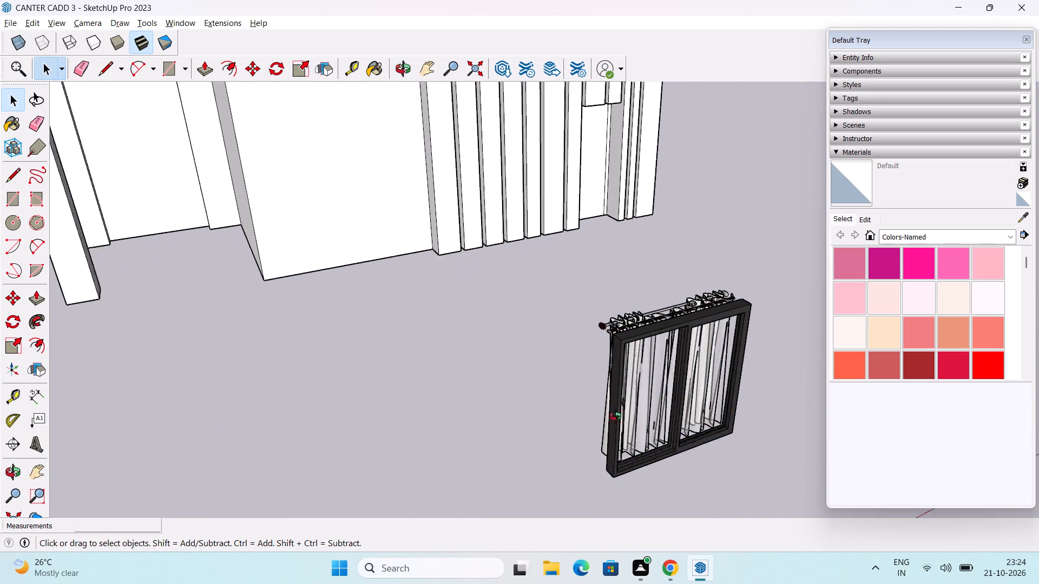
middle_drag(615, 416, 408, 426)
middle_drag(444, 380, 245, 481)
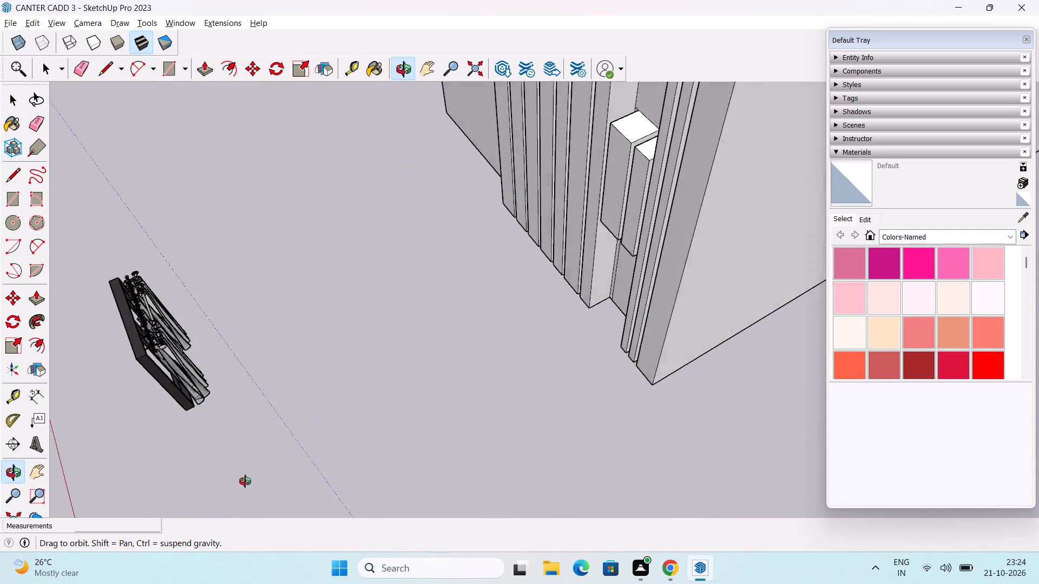
middle_drag(245, 481, 291, 453)
scroll(143, 360, up, 11)
middle_drag(176, 374, 165, 393)
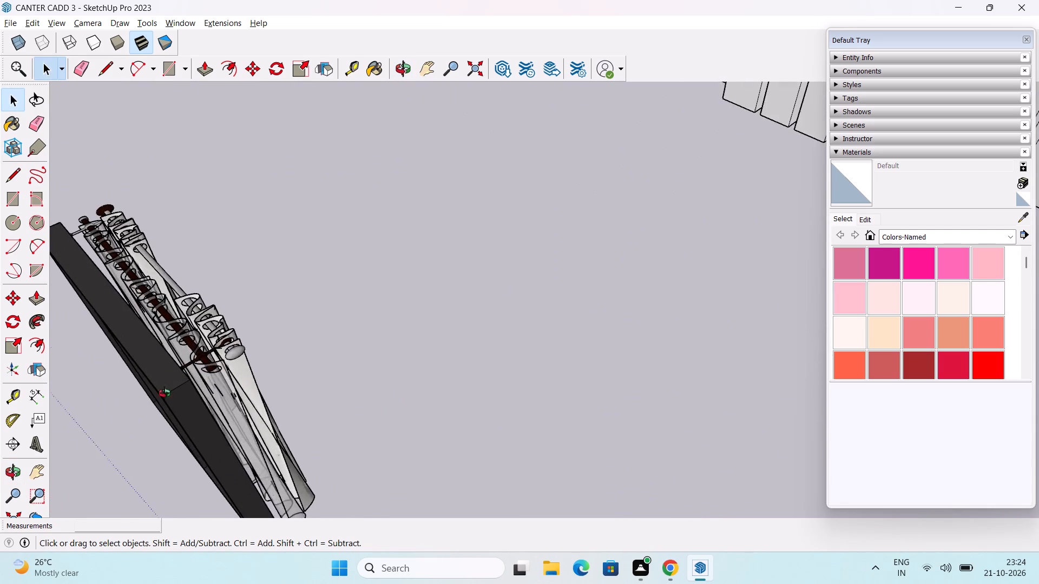
middle_drag(165, 393, 338, 305)
scroll(343, 317, down, 7)
middle_drag(333, 384, 417, 305)
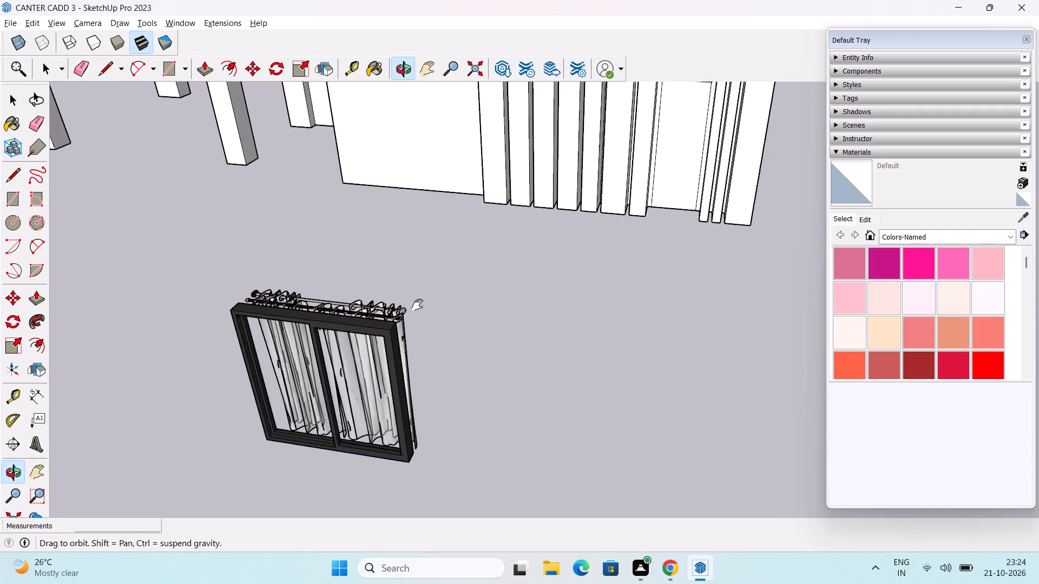
middle_drag(417, 305, 423, 301)
middle_drag(328, 362, 568, 299)
shift+middle_drag(551, 306, 407, 436)
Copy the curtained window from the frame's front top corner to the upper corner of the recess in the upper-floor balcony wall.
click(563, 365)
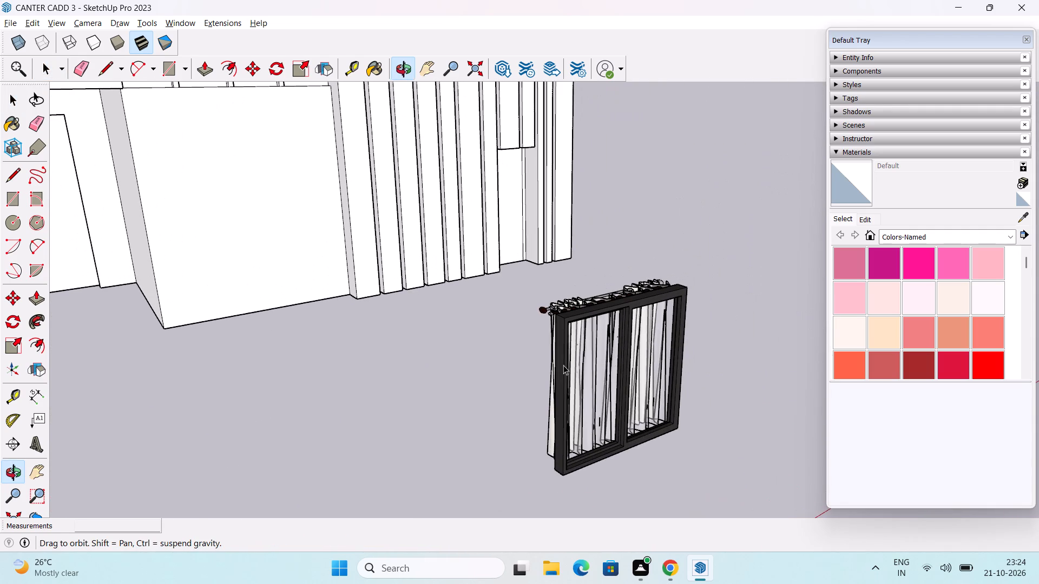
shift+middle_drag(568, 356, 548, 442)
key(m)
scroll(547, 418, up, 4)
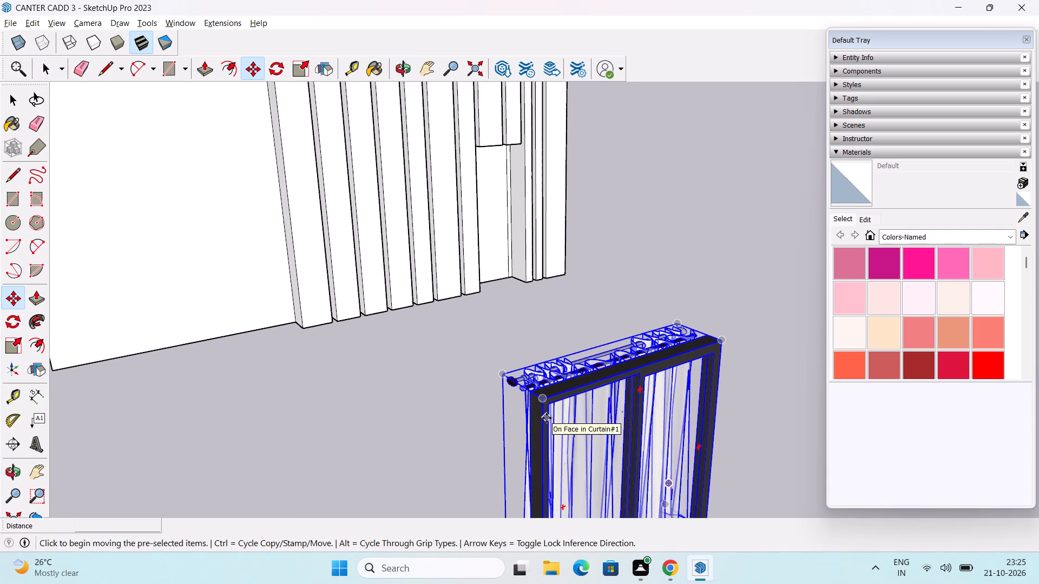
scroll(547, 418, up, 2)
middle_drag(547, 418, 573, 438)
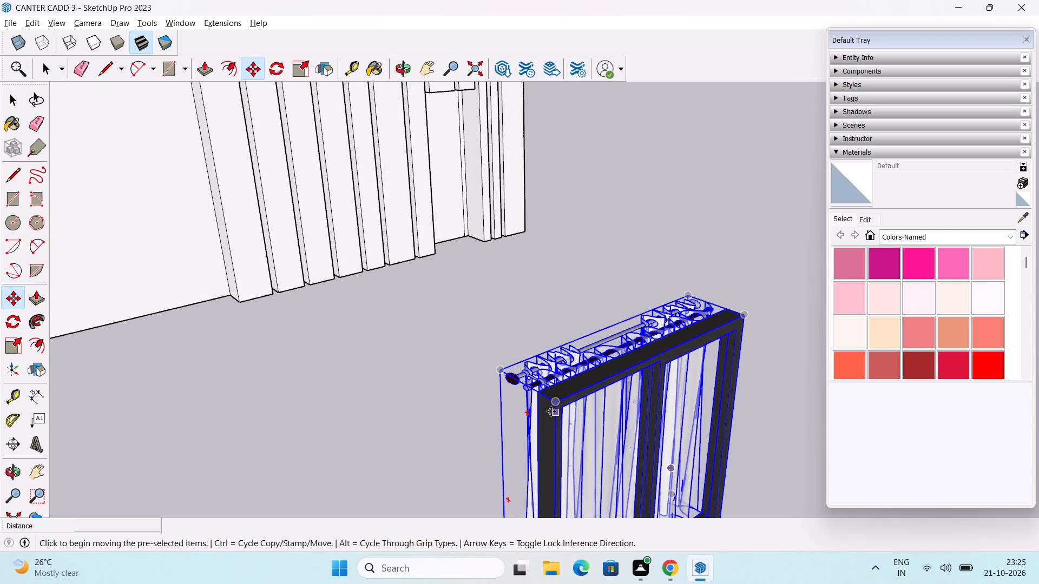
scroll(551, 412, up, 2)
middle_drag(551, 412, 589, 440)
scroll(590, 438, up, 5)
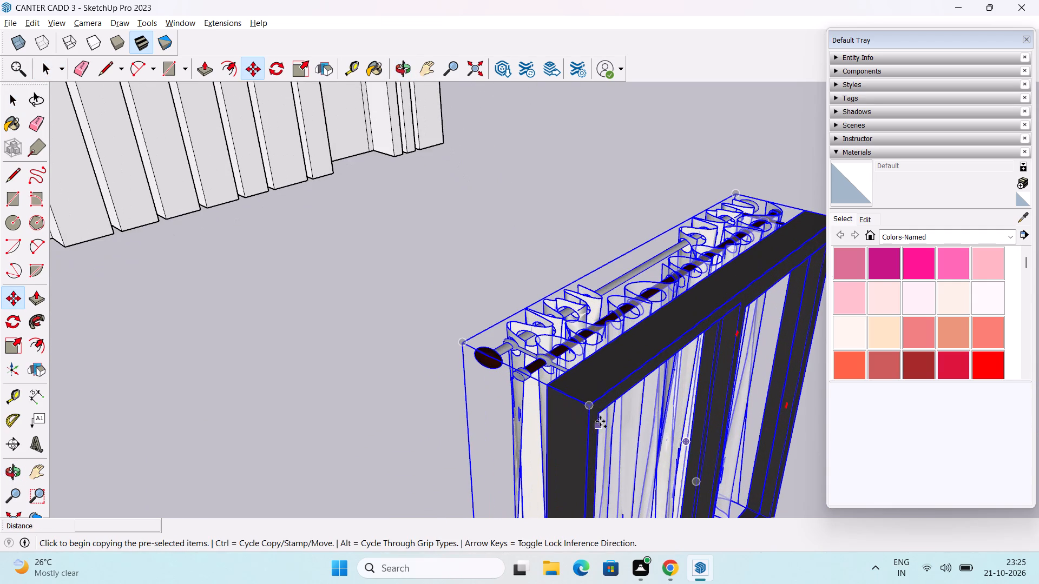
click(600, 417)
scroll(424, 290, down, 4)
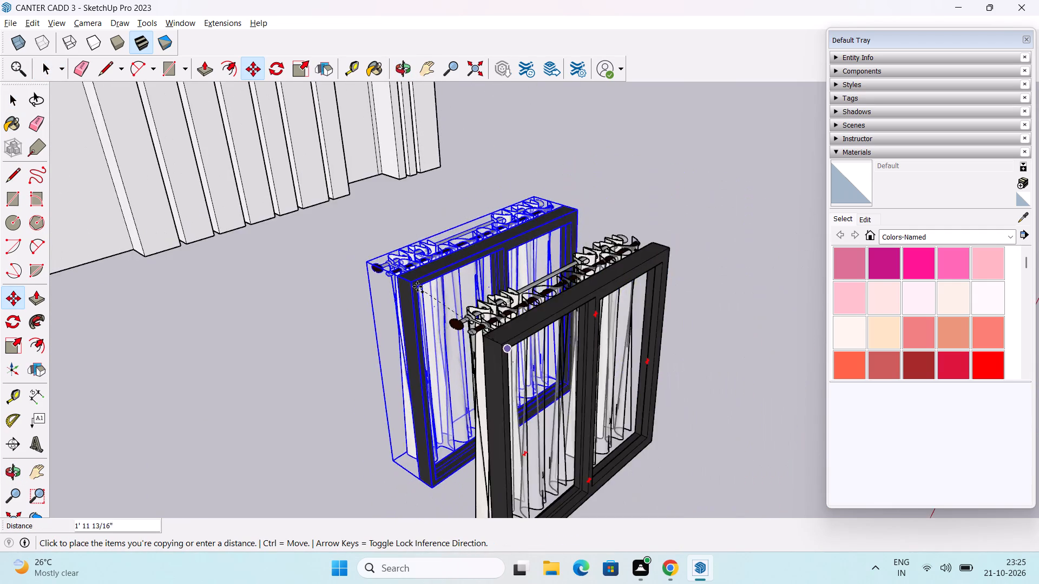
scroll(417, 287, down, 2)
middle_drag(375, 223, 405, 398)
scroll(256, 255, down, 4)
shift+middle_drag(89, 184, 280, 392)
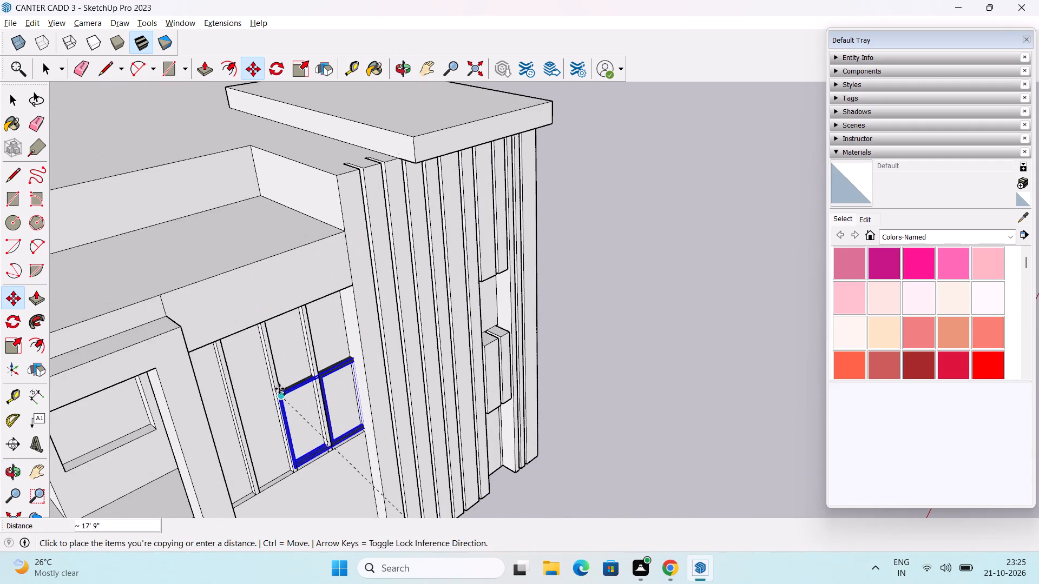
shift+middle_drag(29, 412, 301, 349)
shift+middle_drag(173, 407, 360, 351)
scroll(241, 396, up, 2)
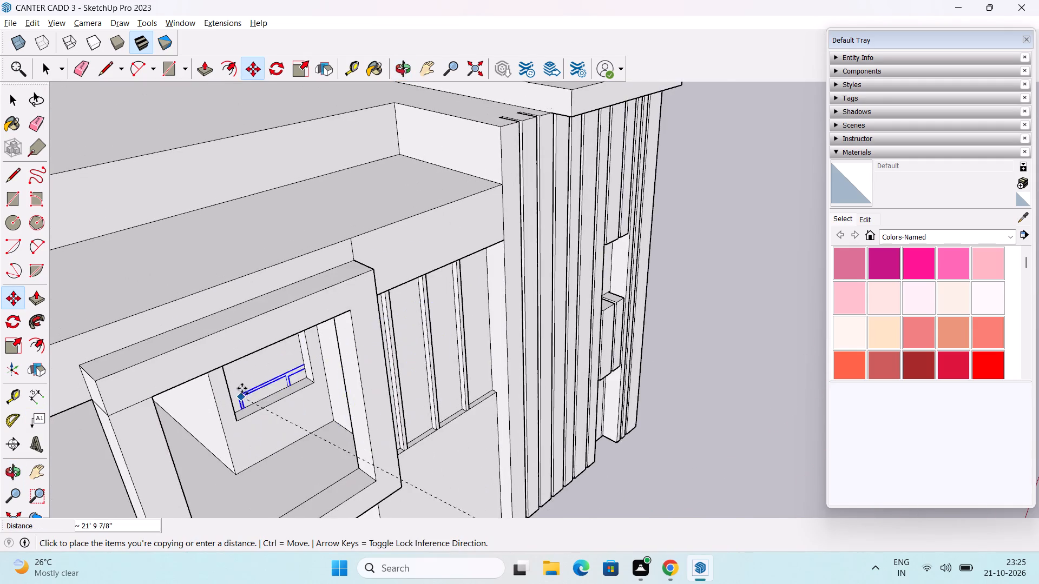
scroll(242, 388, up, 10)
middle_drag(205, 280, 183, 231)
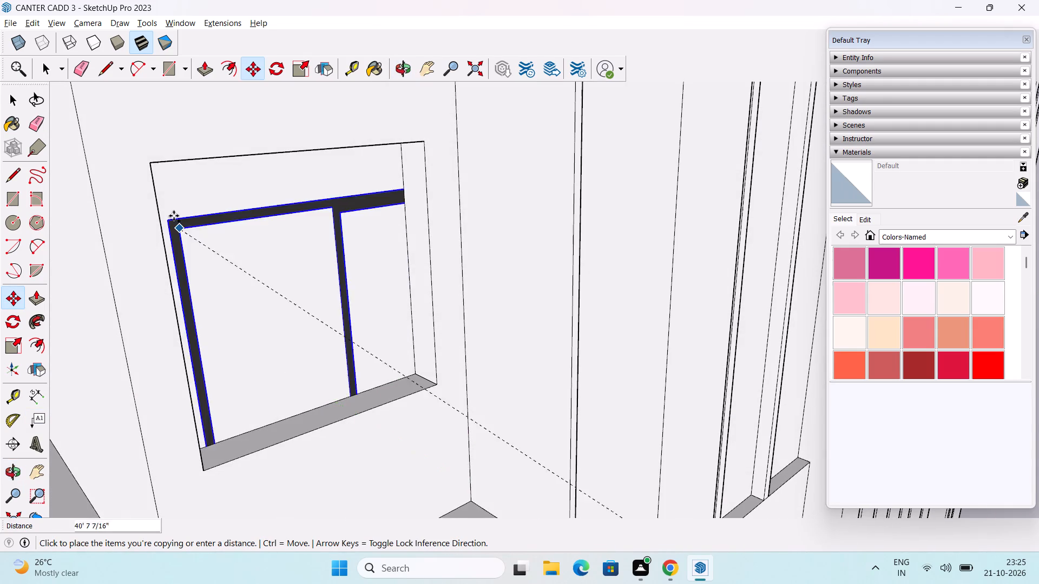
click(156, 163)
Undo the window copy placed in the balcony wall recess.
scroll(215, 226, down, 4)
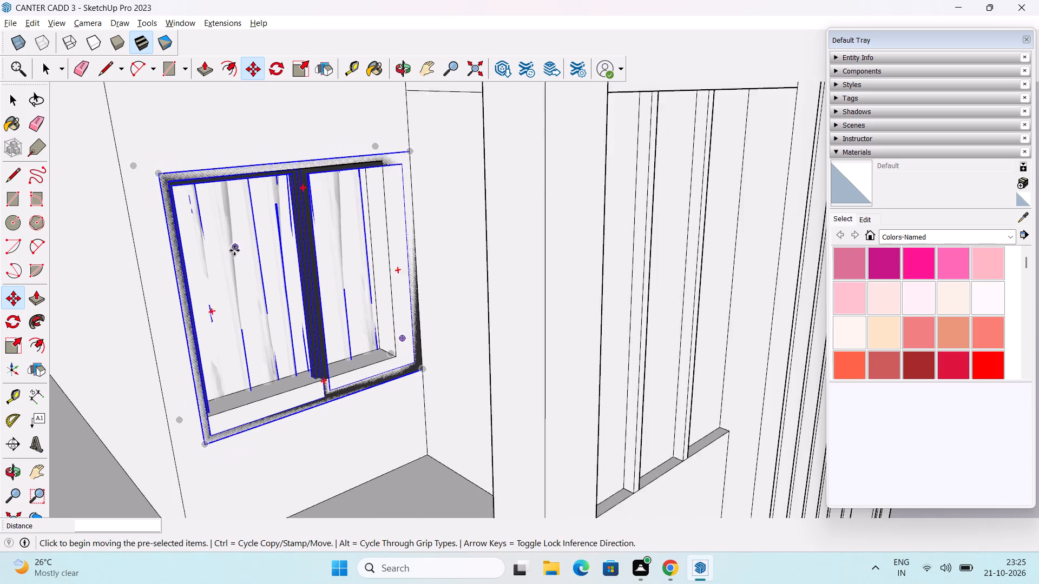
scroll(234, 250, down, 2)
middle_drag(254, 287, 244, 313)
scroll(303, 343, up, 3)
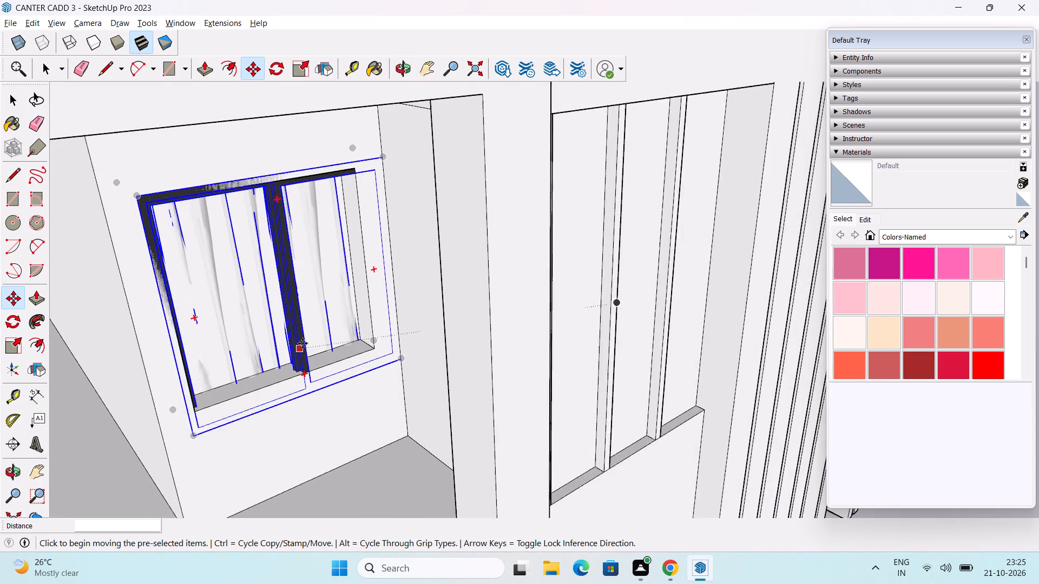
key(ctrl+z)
Push the back face of the balcony wall's window recess in by 6".
key(space)
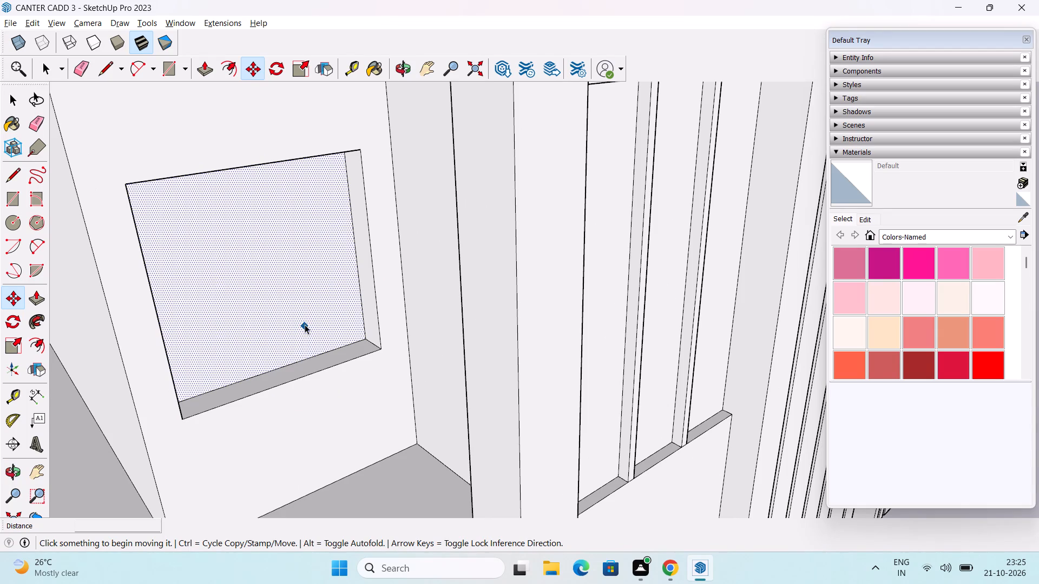
key(p)
click(289, 290)
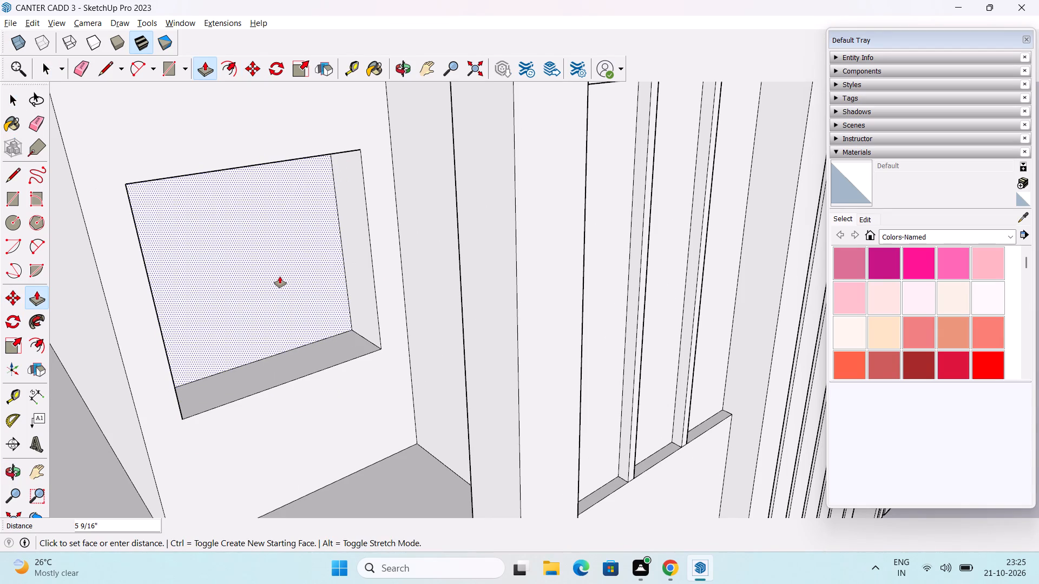
text(6")
key(Return)
key(space)
Copy the curtained window by its frame's front top corner onto the upper corner of the deepened balcony wall recess.
scroll(280, 276, down, 3)
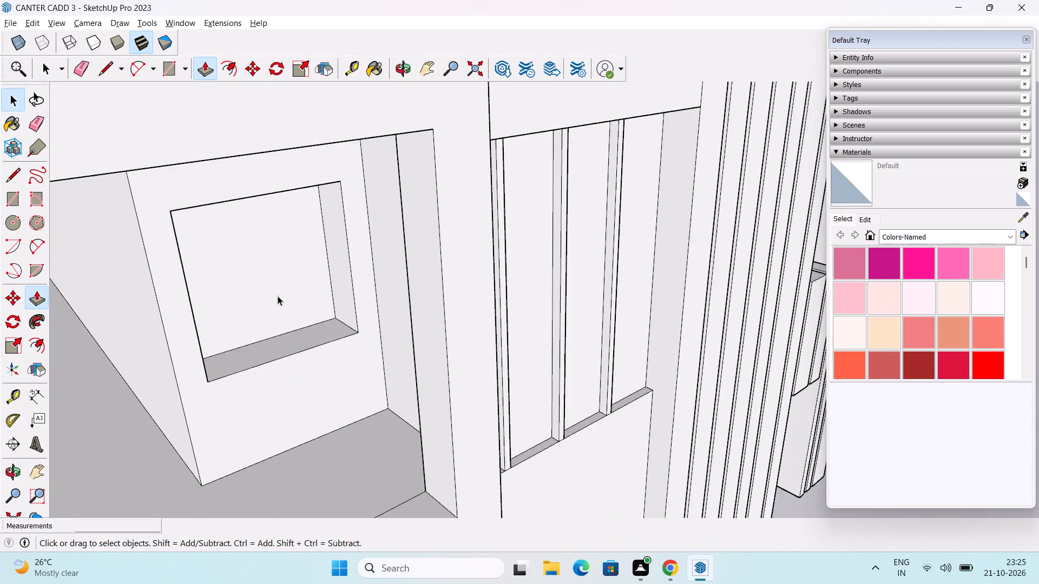
scroll(278, 296, down, 9)
middle_drag(317, 367, 317, 288)
shift+middle_drag(586, 419, 525, 296)
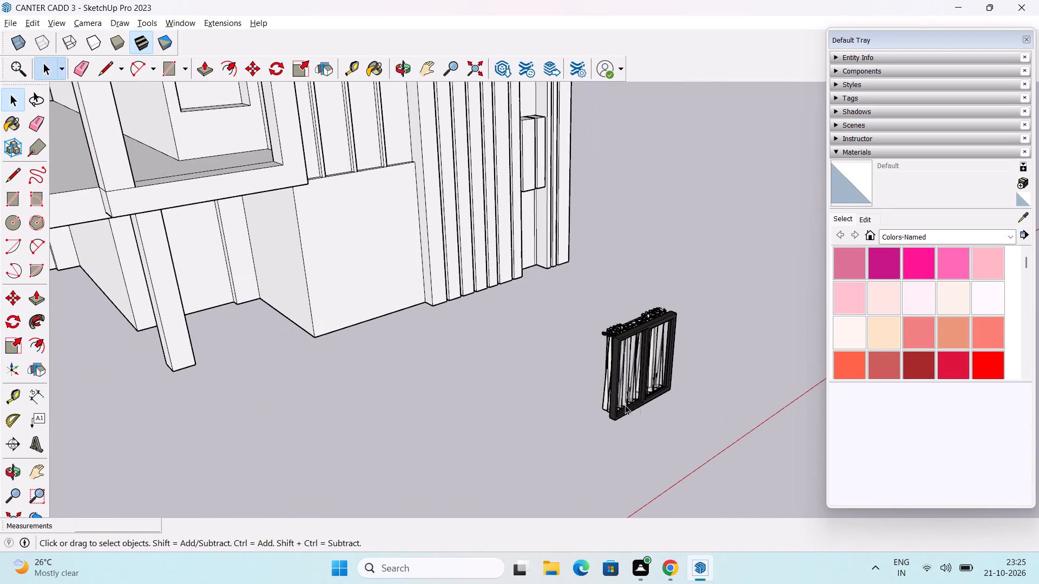
click(621, 342)
scroll(612, 349, up, 10)
middle_drag(617, 337, 620, 333)
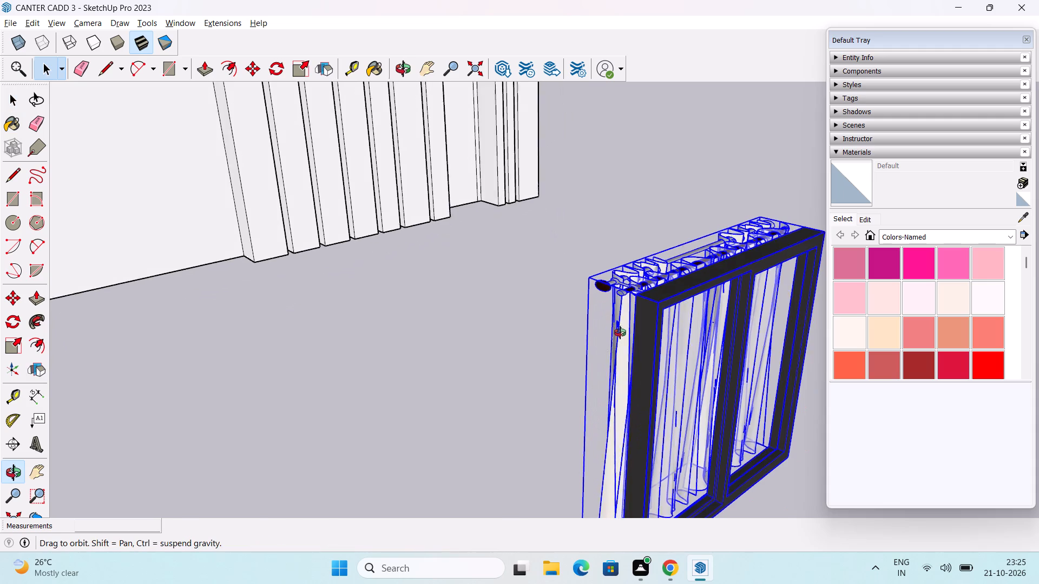
middle_drag(620, 333, 727, 369)
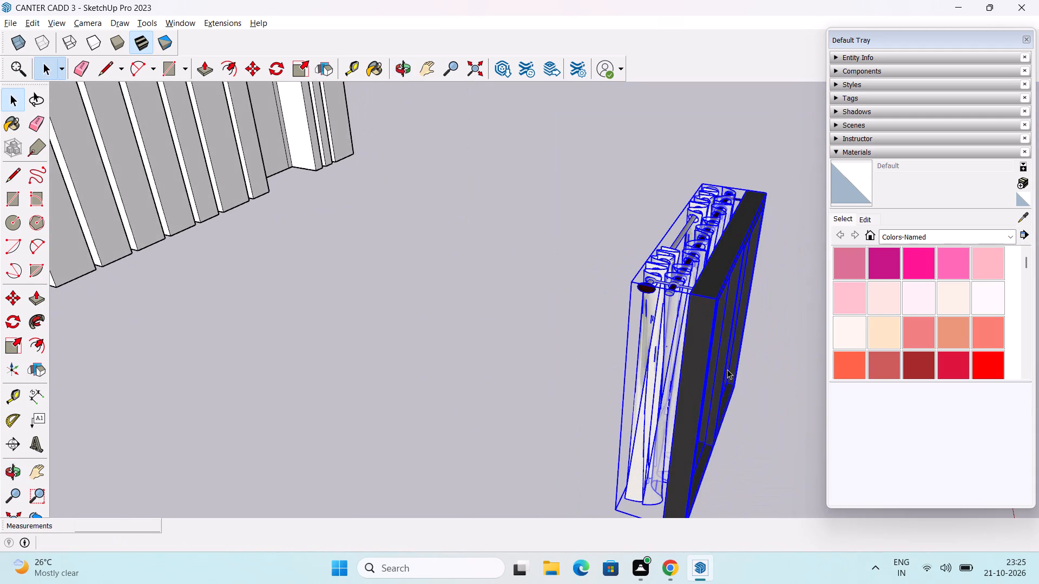
middle_drag(732, 356, 617, 338)
middle_drag(611, 333, 672, 368)
scroll(628, 348, up, 1)
key(m)
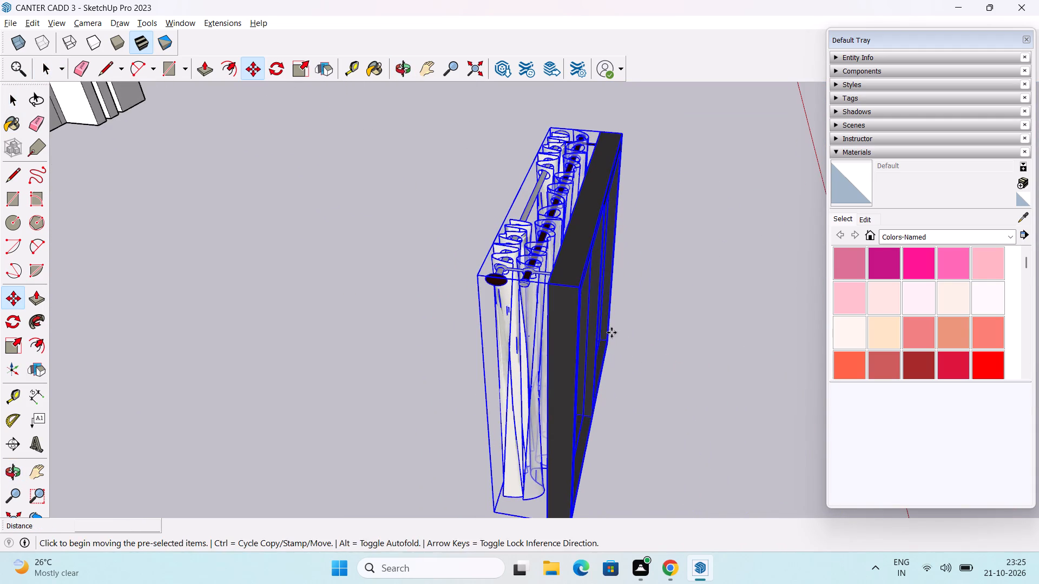
scroll(608, 331, up, 2)
middle_drag(607, 327, 615, 336)
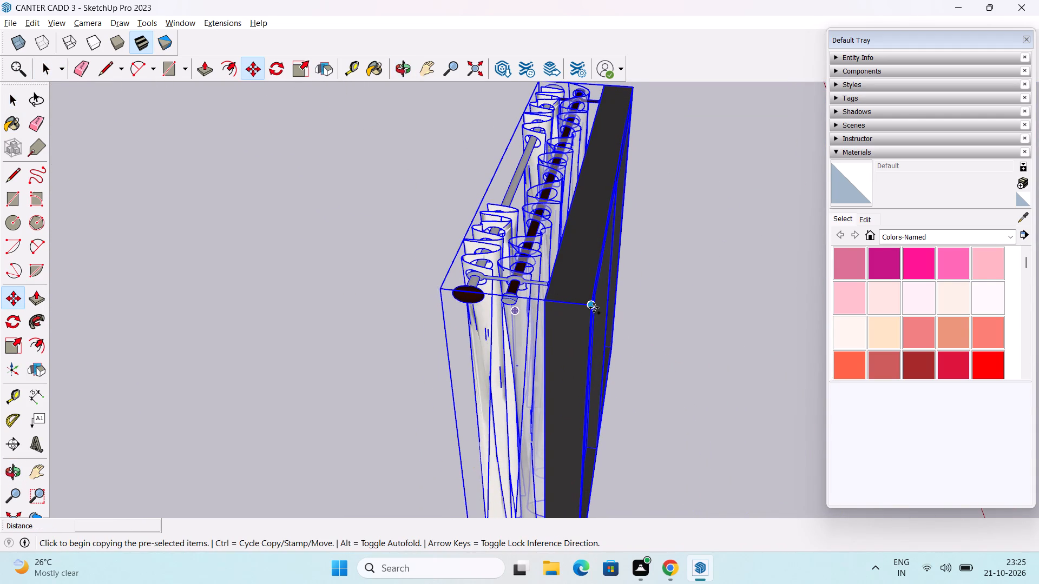
drag(594, 307, 574, 297)
scroll(423, 241, down, 3)
scroll(266, 189, down, 3)
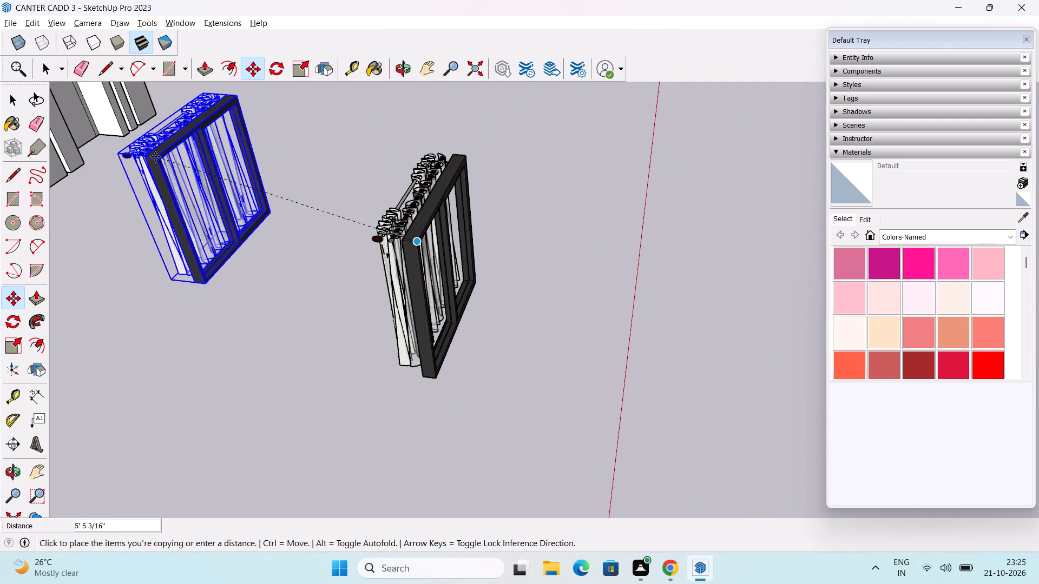
shift+middle_drag(155, 157, 377, 365)
scroll(252, 227, down, 3)
shift+middle_drag(90, 190, 385, 328)
middle_drag(209, 397, 238, 347)
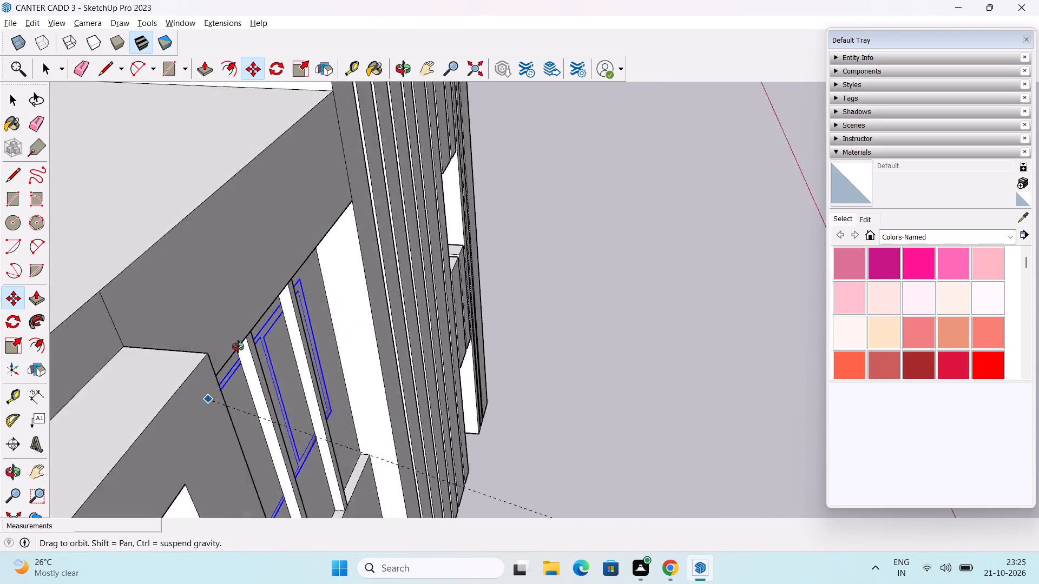
middle_drag(238, 347, 310, 163)
scroll(279, 245, down, 7)
shift+middle_drag(115, 303, 291, 193)
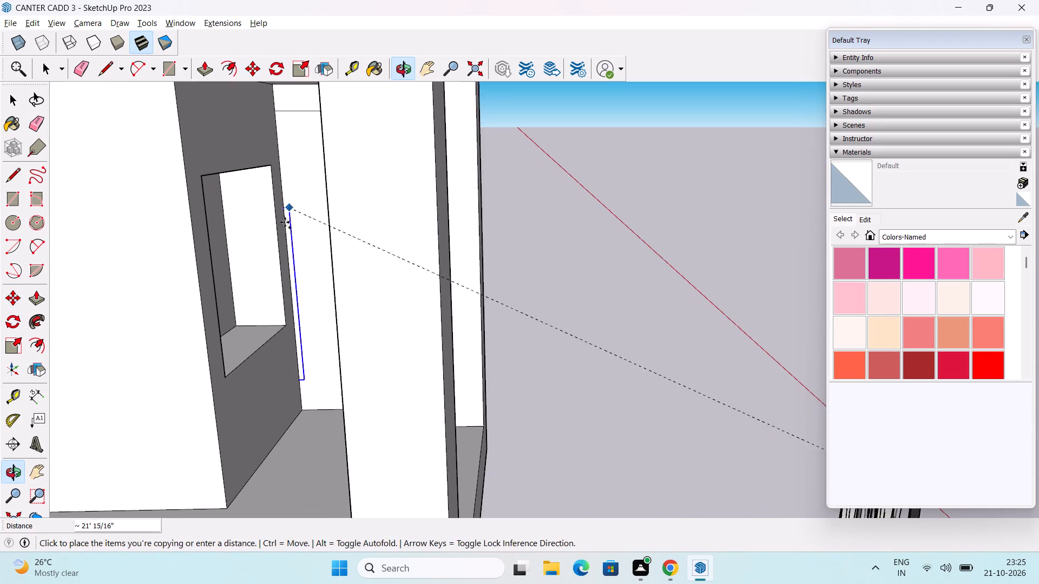
middle_drag(285, 222, 121, 230)
scroll(259, 190, up, 2)
scroll(185, 174, up, 5)
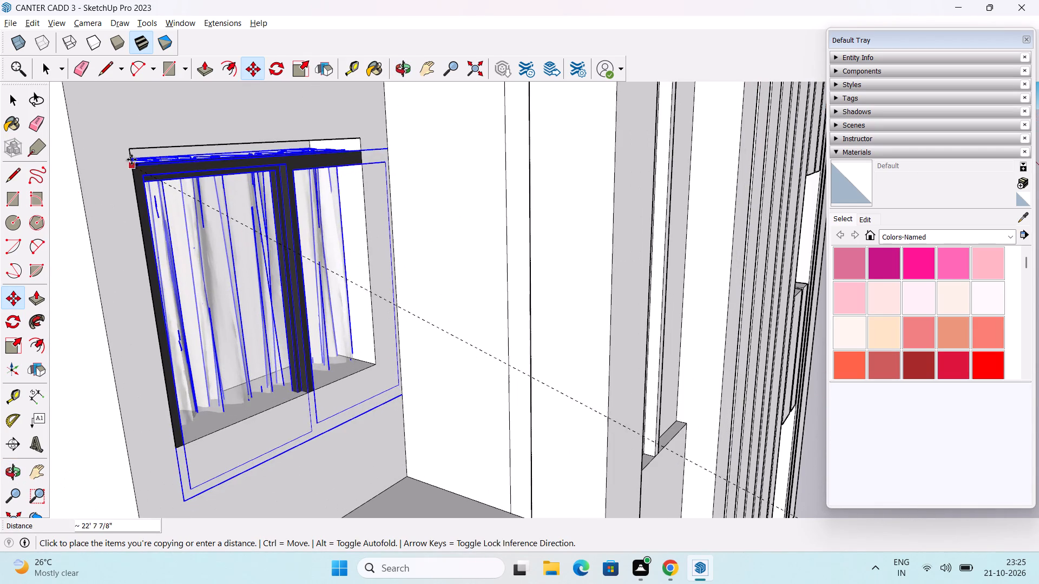
click(130, 149)
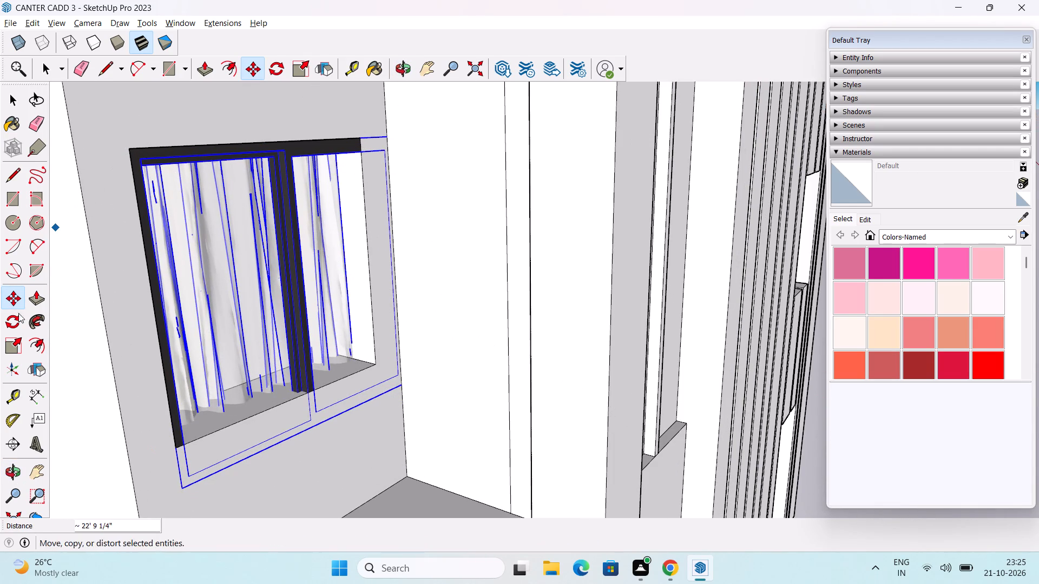
Scale the copied window's height from its bottom edge up to the recess's lower edge.
click(8, 346)
middle_drag(332, 404, 284, 409)
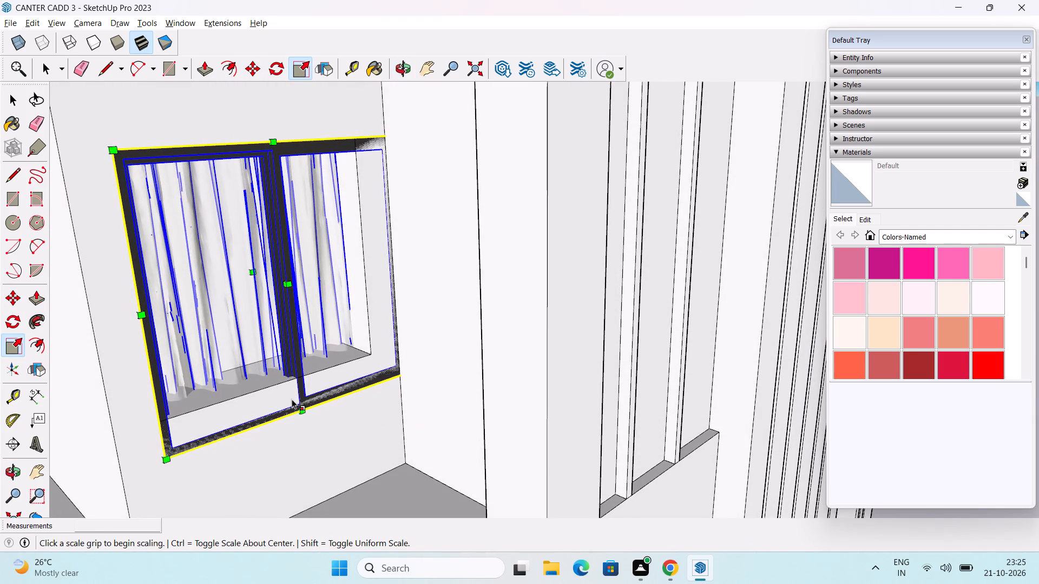
drag(285, 395, 288, 378)
Scale the copied window's width from its overhanging side edge back to the side of the balcony wall recess.
scroll(294, 341, down, 1)
shift+middle_drag(311, 330, 246, 393)
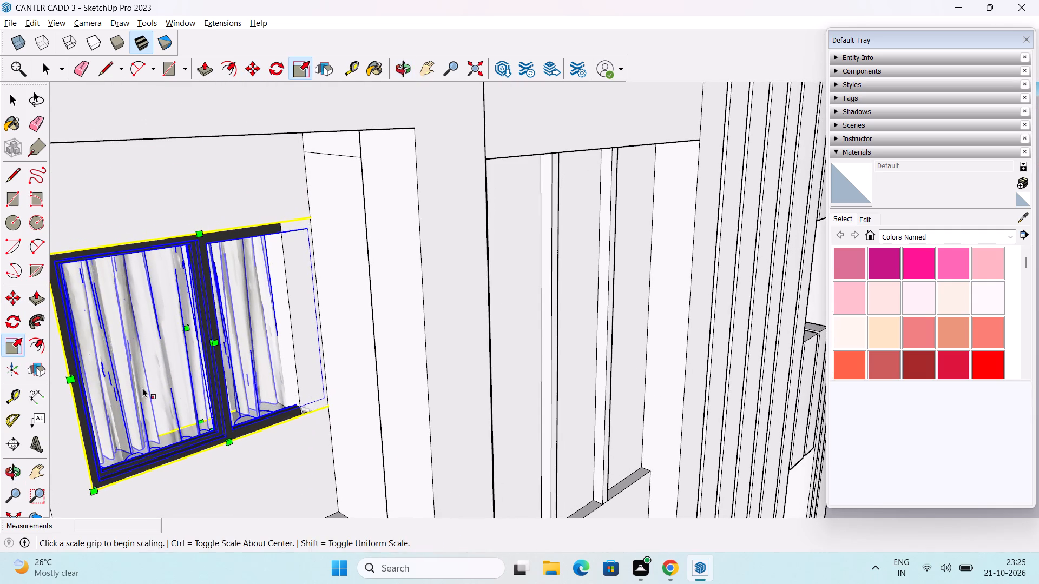
middle_drag(144, 386, 108, 404)
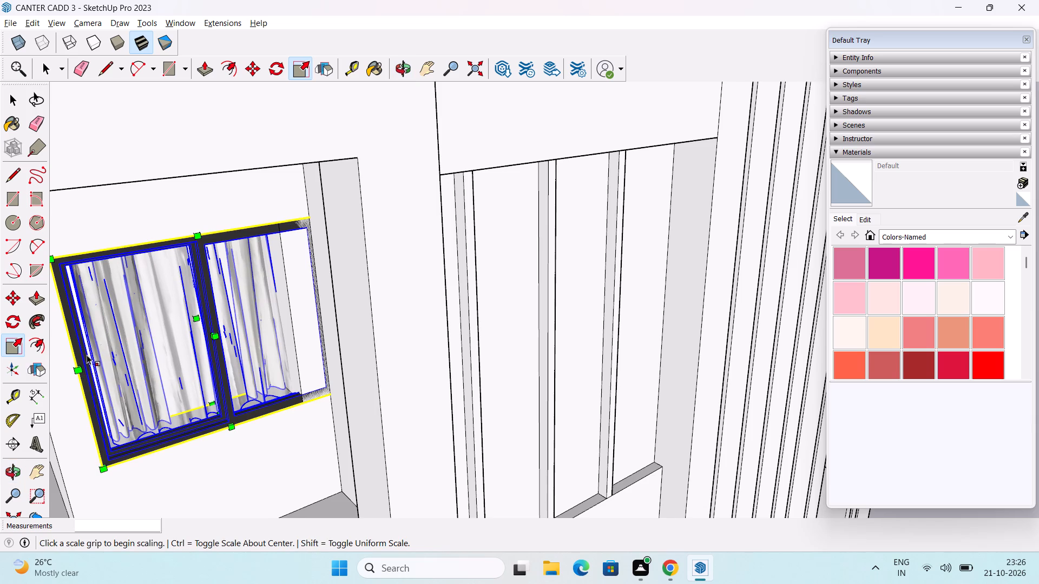
click(84, 357)
middle_drag(69, 382, 85, 379)
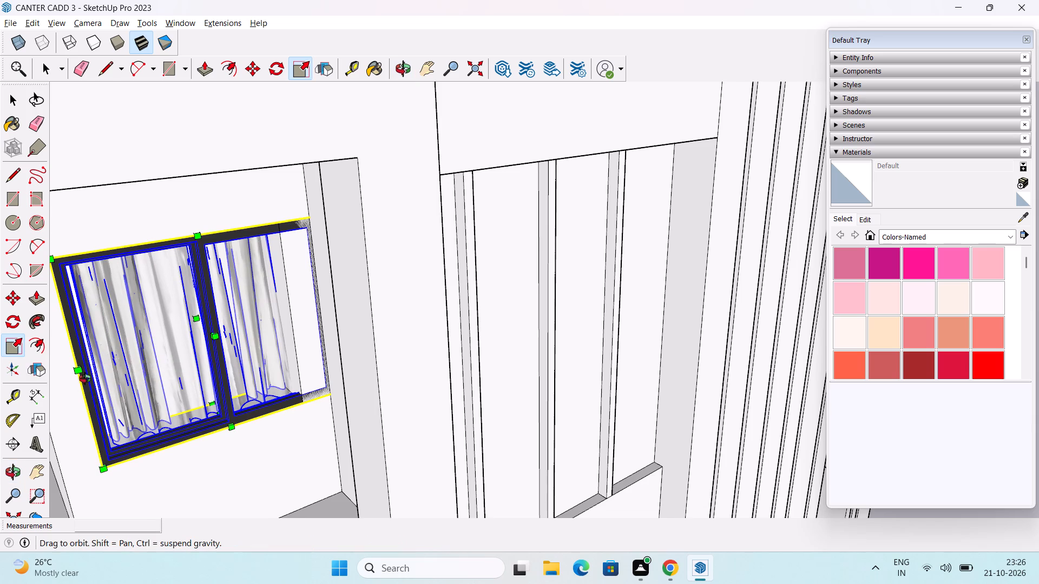
middle_drag(85, 379, 161, 366)
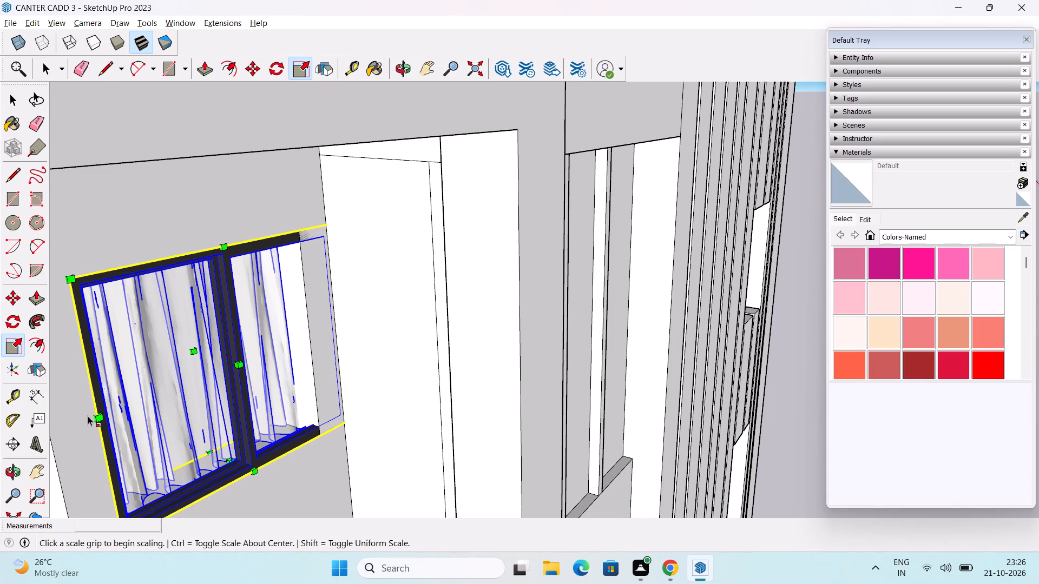
middle_drag(123, 410, 54, 418)
scroll(173, 379, down, 1)
shift+middle_drag(173, 379, 115, 415)
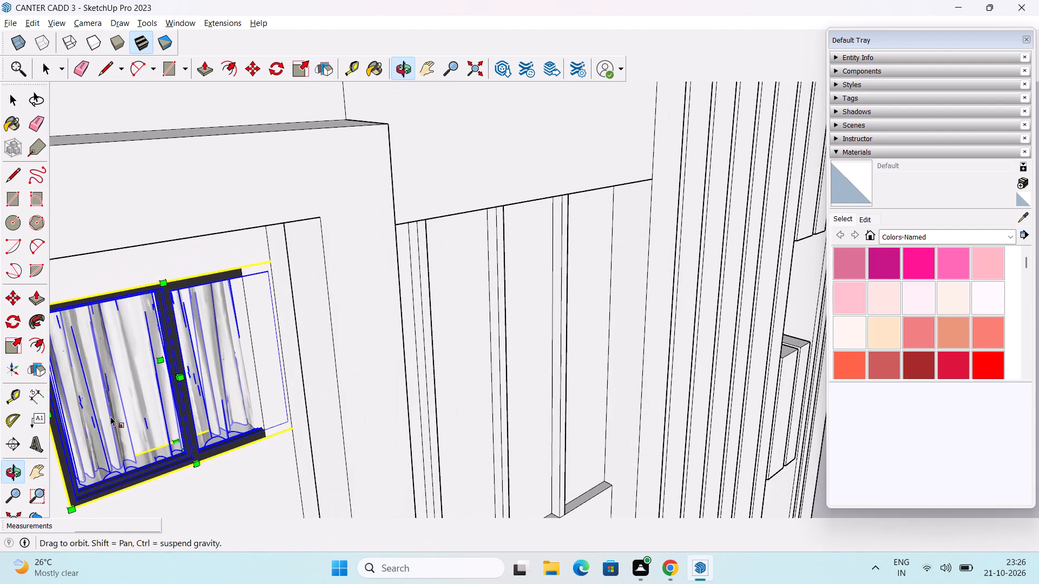
middle_drag(302, 413, 201, 435)
shift+middle_drag(158, 412, 289, 365)
scroll(214, 337, up, 1)
middle_drag(215, 324, 169, 347)
scroll(220, 288, up, 2)
middle_drag(209, 259, 239, 259)
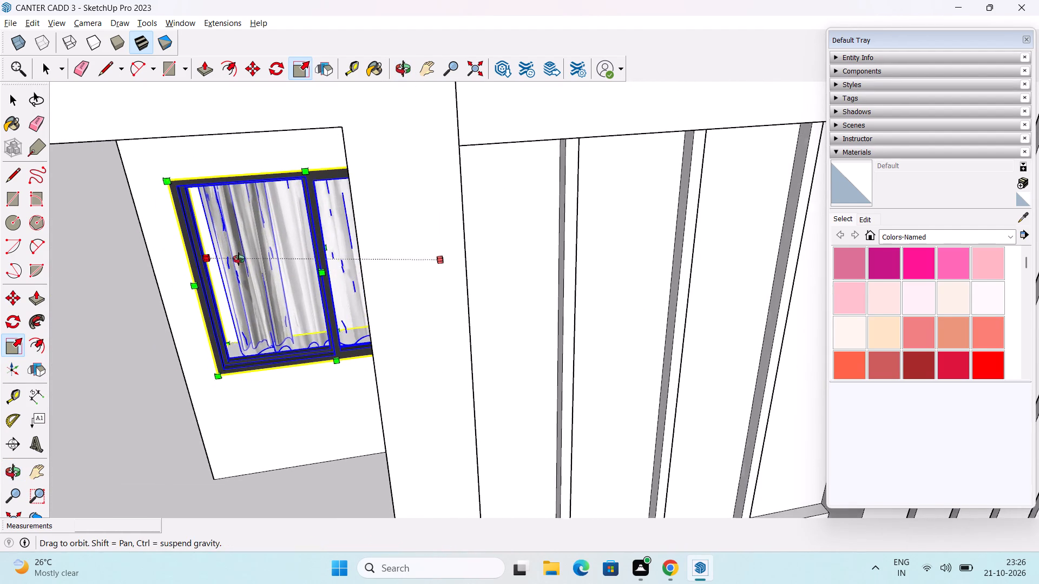
middle_drag(239, 259, 328, 240)
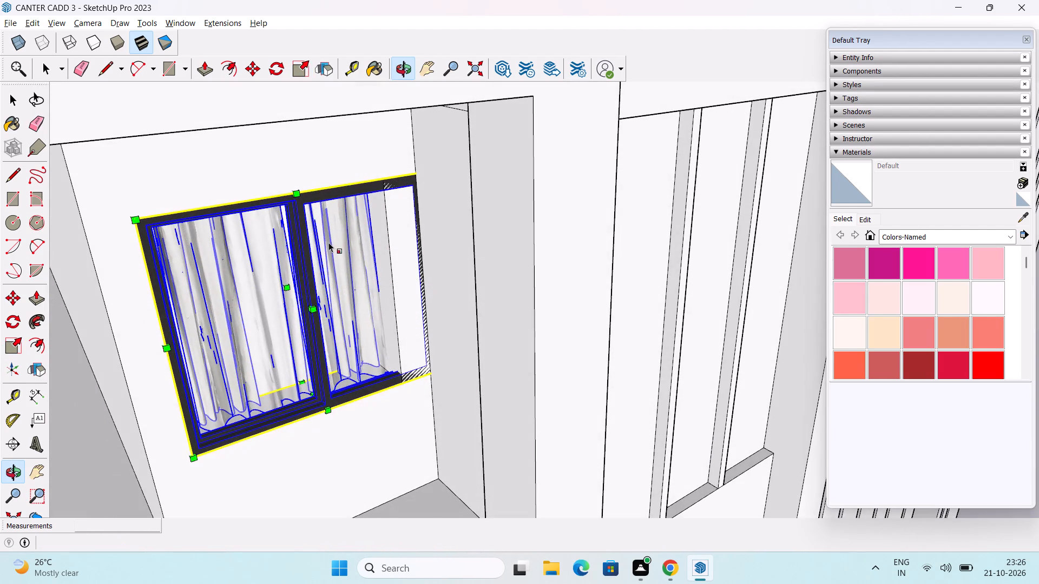
middle_drag(177, 314, 111, 328)
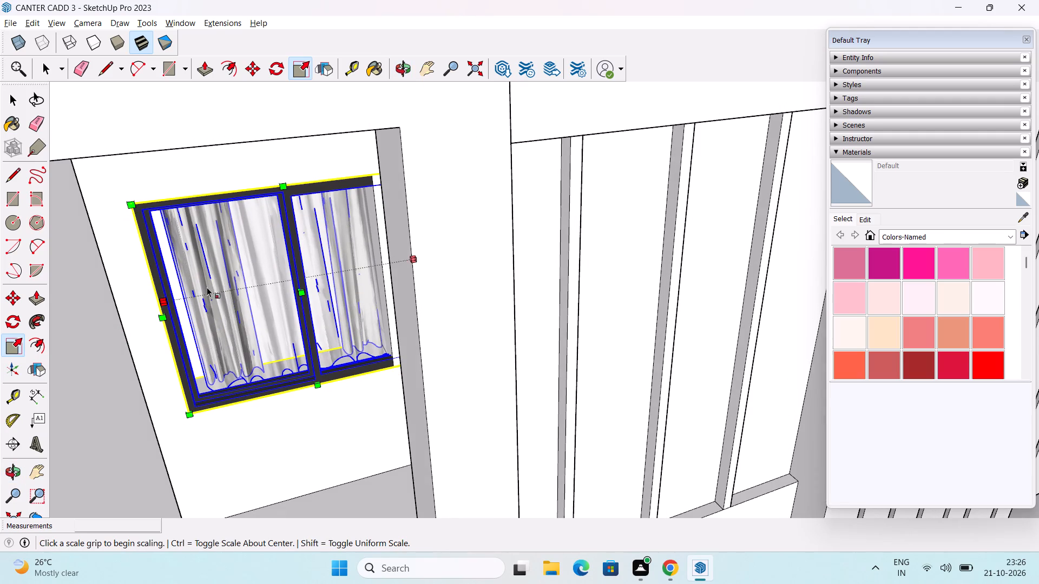
middle_drag(222, 291, 191, 295)
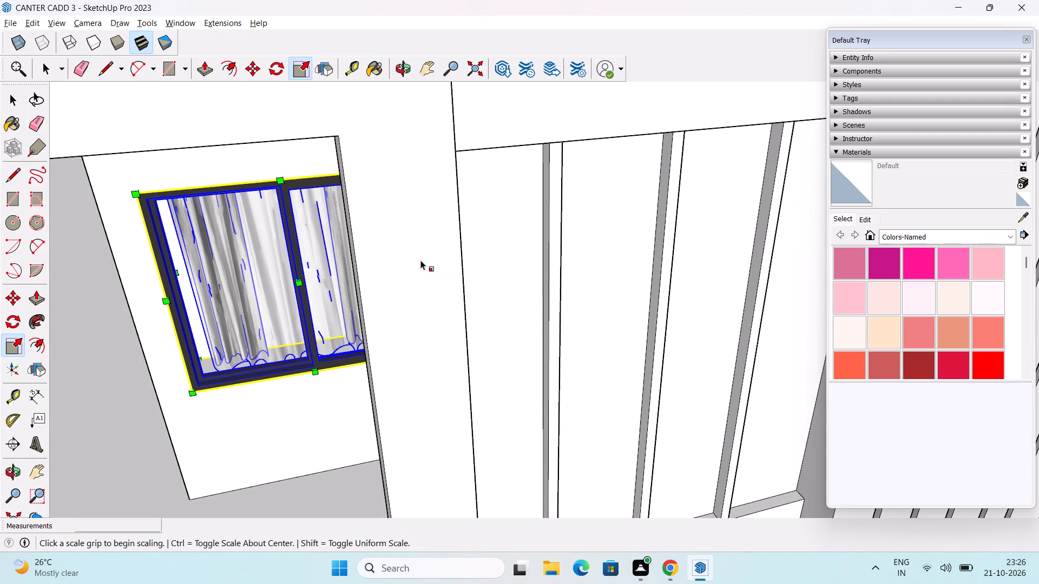
middle_drag(416, 257, 365, 260)
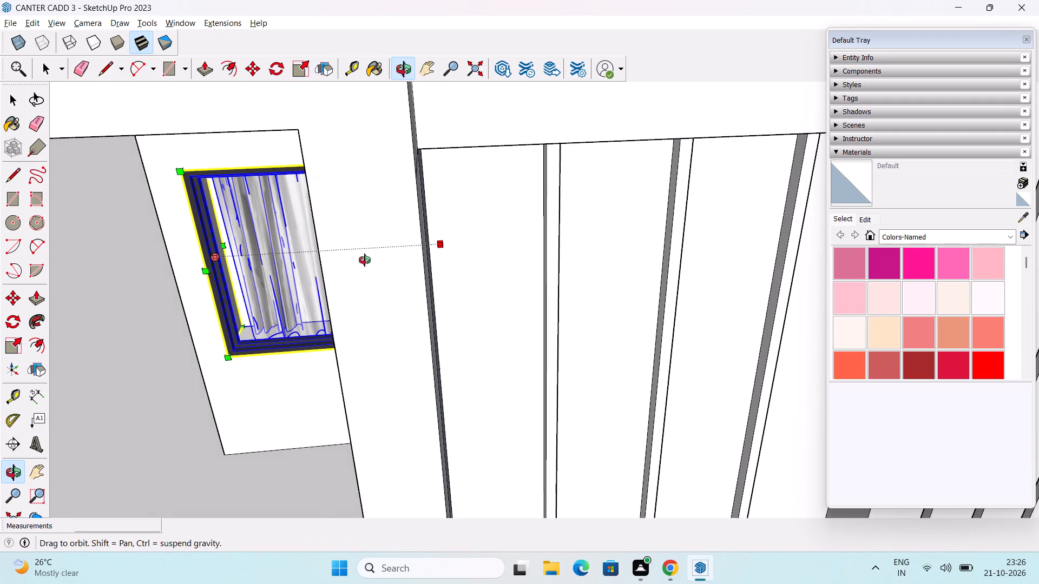
middle_drag(365, 260, 487, 263)
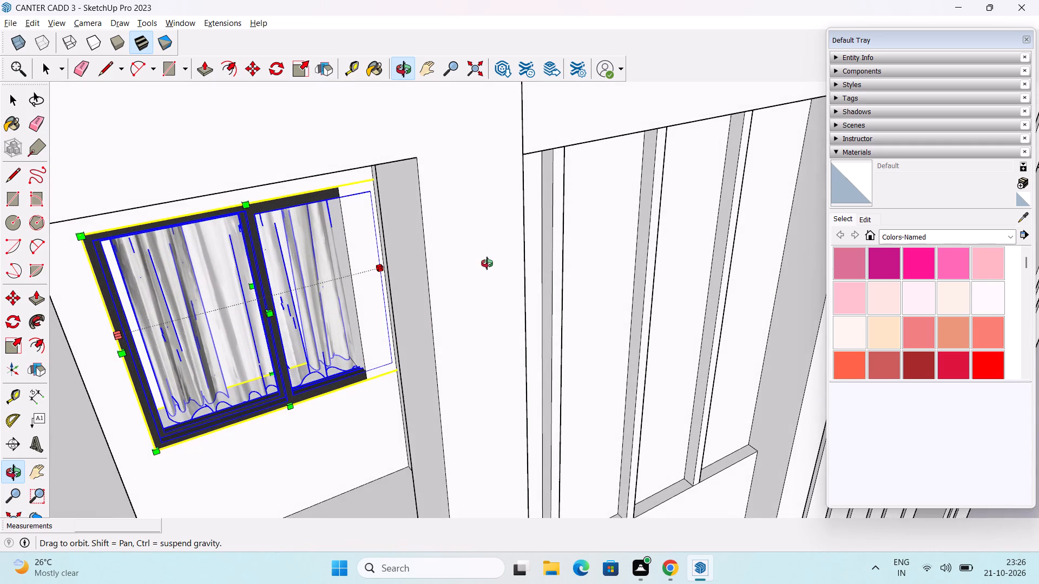
middle_drag(487, 263, 509, 262)
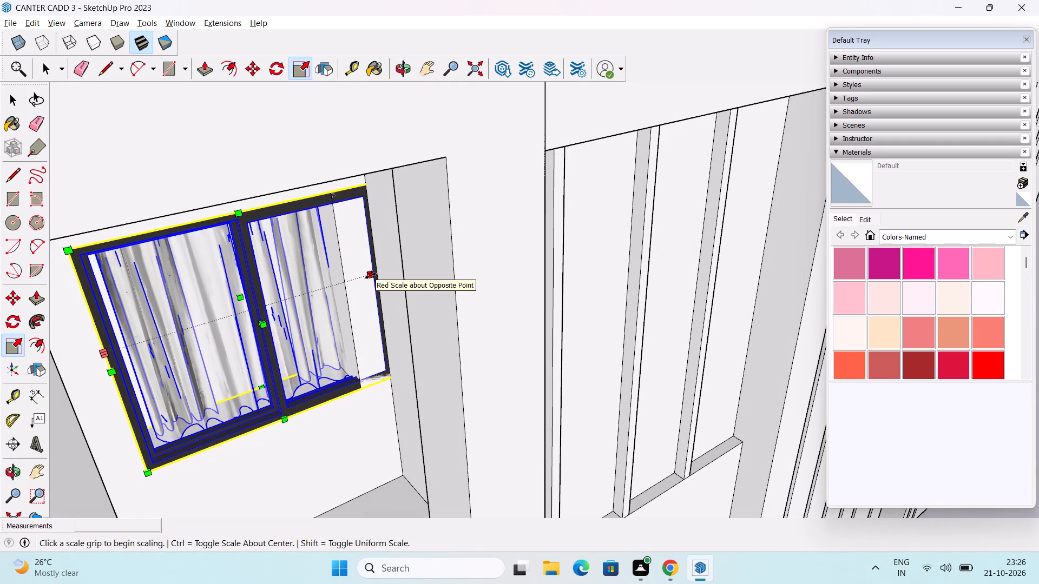
drag(371, 276, 344, 283)
scroll(341, 295, down, 1)
middle_drag(336, 326, 323, 266)
scroll(322, 267, down, 1)
key(space)
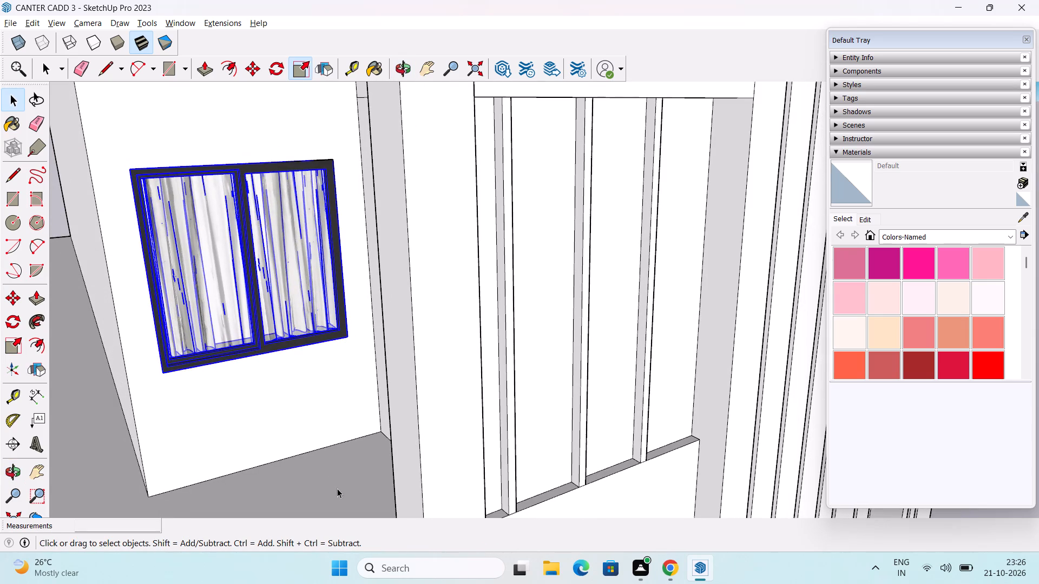
click(345, 487)
Copy the fitted balcony window by its frame's top corner down to the ground-floor wall with the small window recess and doorway.
scroll(370, 331, down, 7)
shift+middle_drag(294, 345, 382, 279)
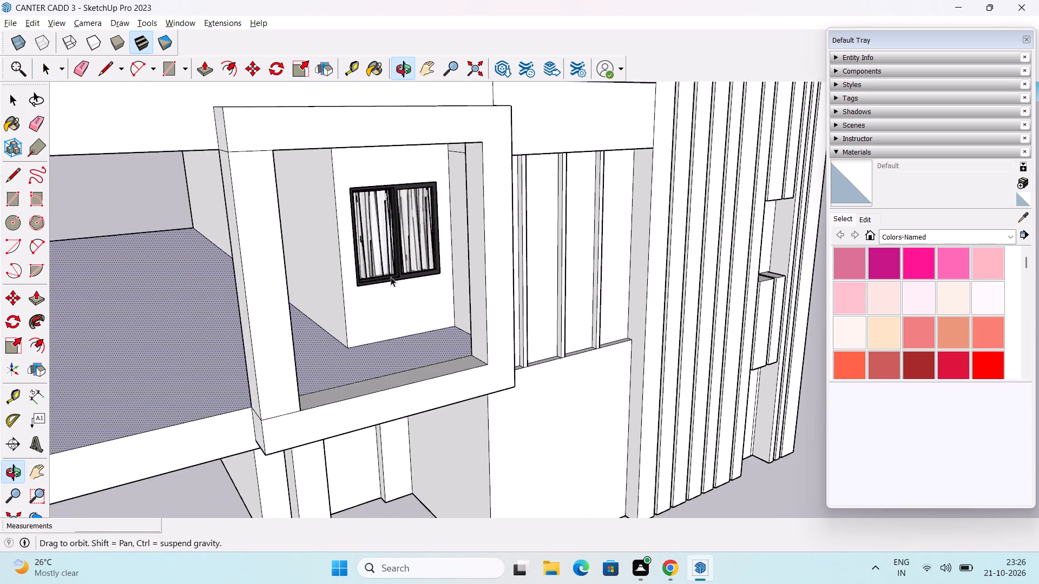
scroll(391, 276, down, 3)
click(399, 248)
scroll(379, 236, up, 6)
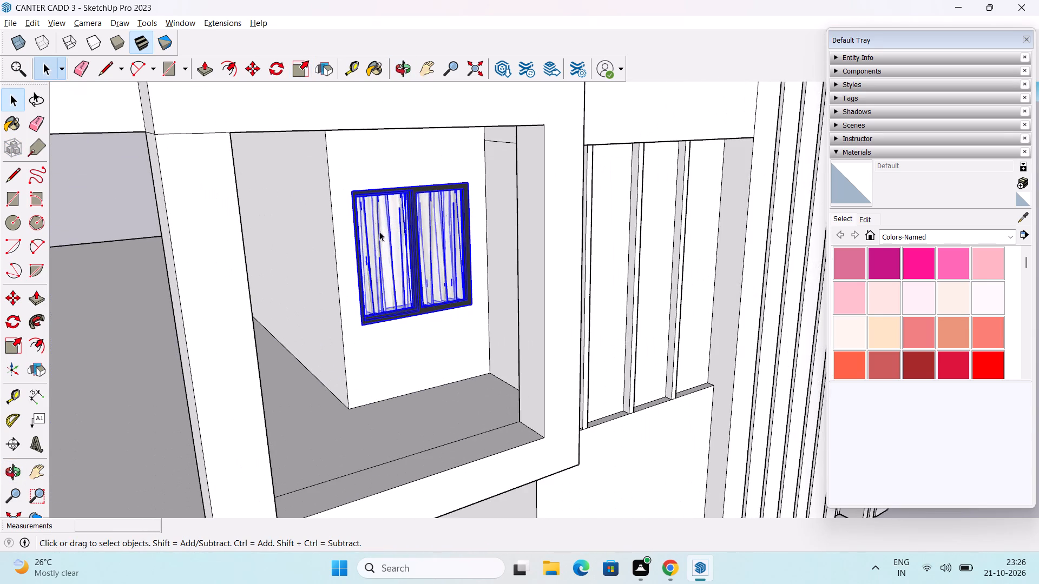
key(m)
scroll(383, 237, up, 6)
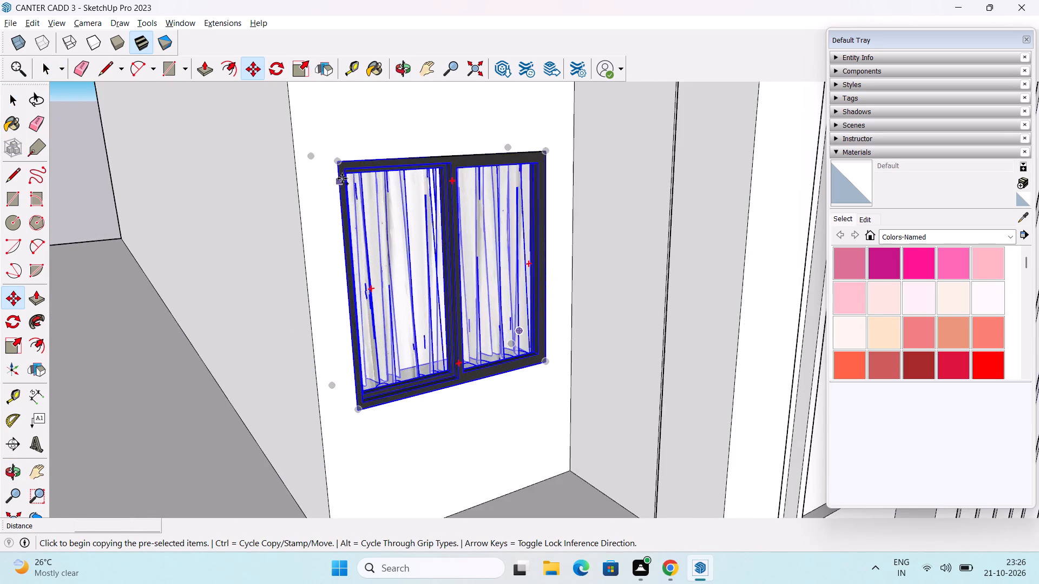
scroll(342, 178, up, 2)
drag(339, 160, 304, 167)
scroll(151, 221, down, 6)
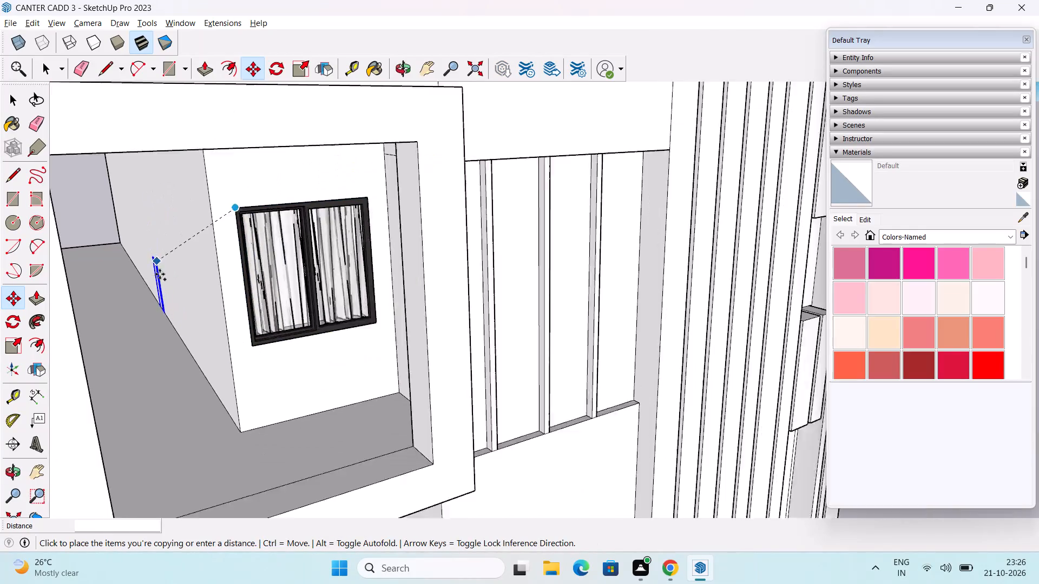
scroll(160, 274, down, 1)
shift+middle_drag(191, 233, 301, 0)
scroll(288, 60, down, 2)
shift+middle_drag(61, 276, 212, 275)
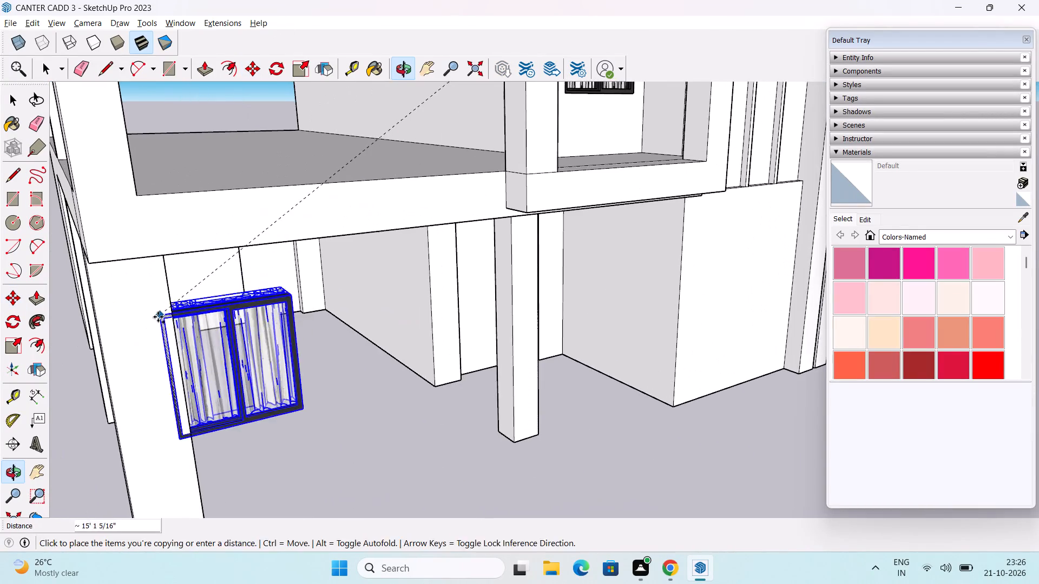
middle_drag(158, 317, 163, 242)
middle_drag(194, 259, 116, 264)
scroll(178, 253, up, 7)
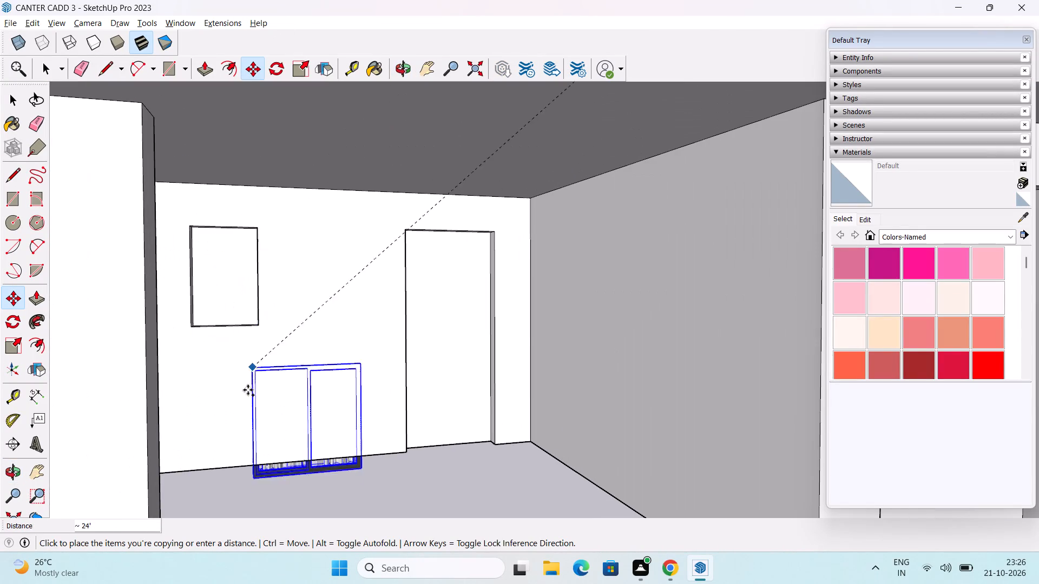
middle_drag(247, 423, 265, 303)
click(271, 335)
Move the ground-floor window copy by its top corner out of the wall into the open floor area.
middle_drag(315, 355, 315, 368)
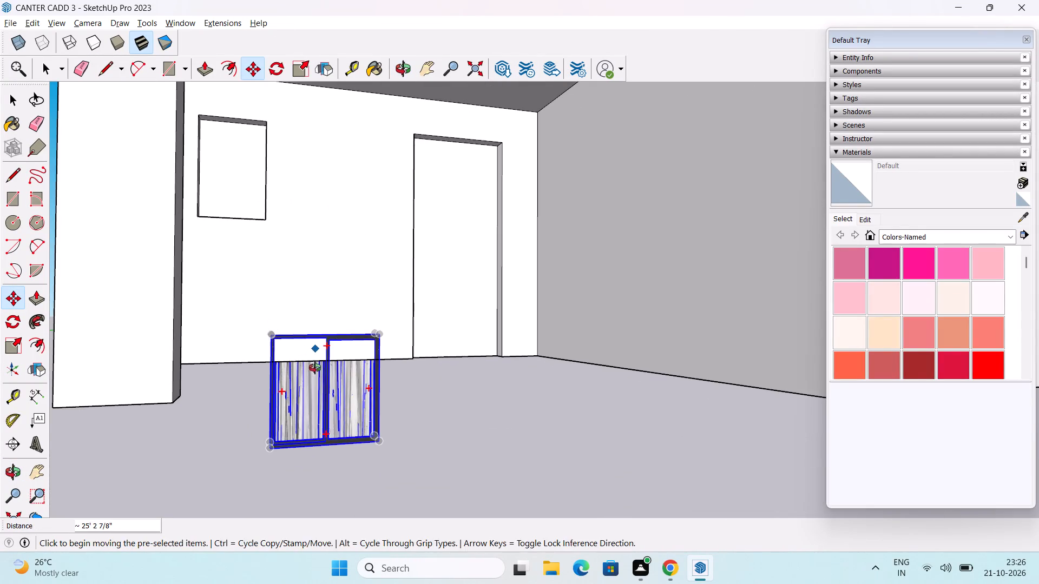
middle_drag(315, 368, 307, 399)
middle_drag(320, 373, 556, 409)
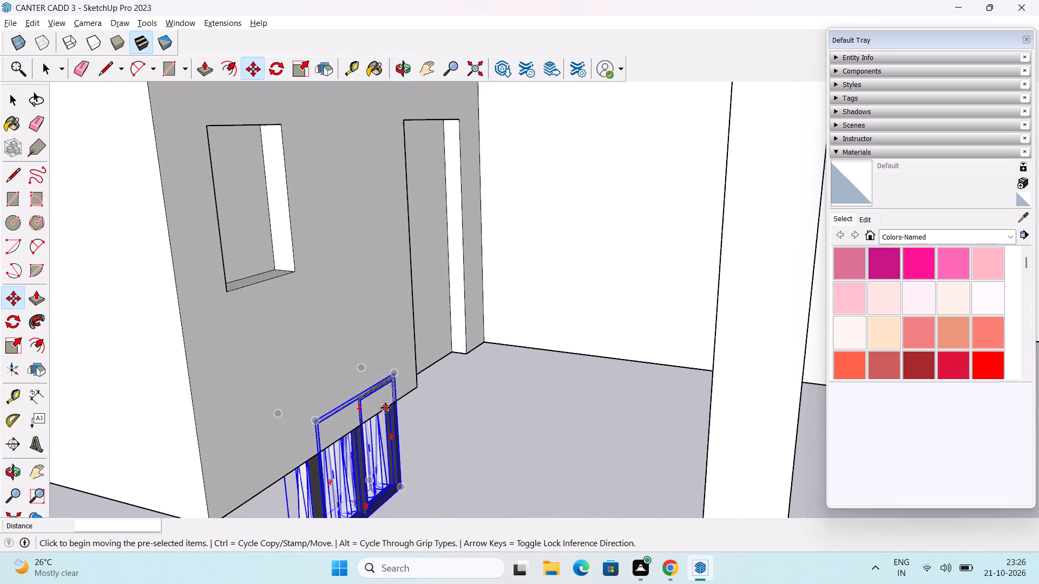
middle_drag(385, 408, 403, 349)
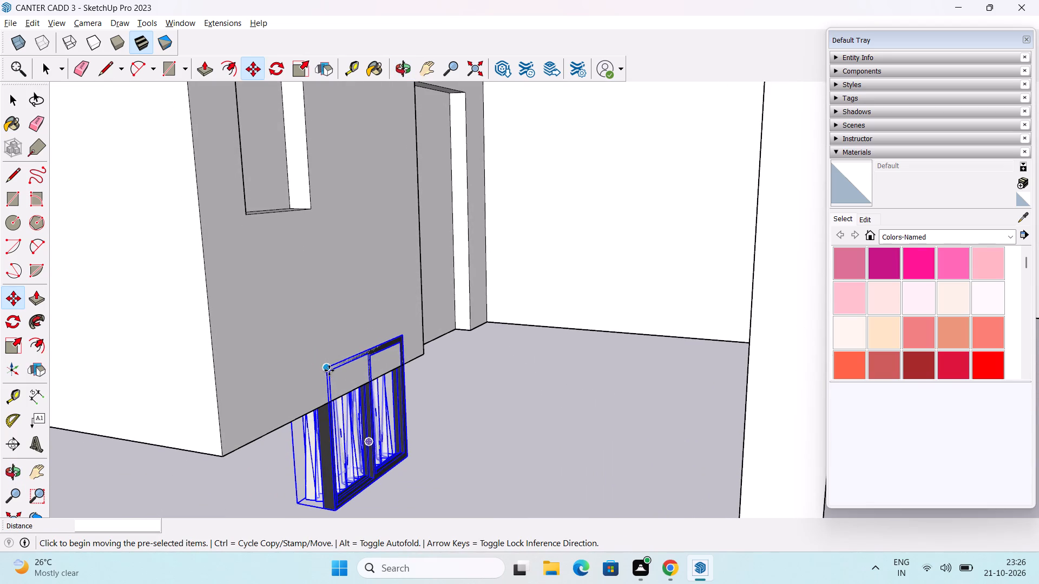
click(328, 370)
click(493, 397)
scroll(495, 354, down, 3)
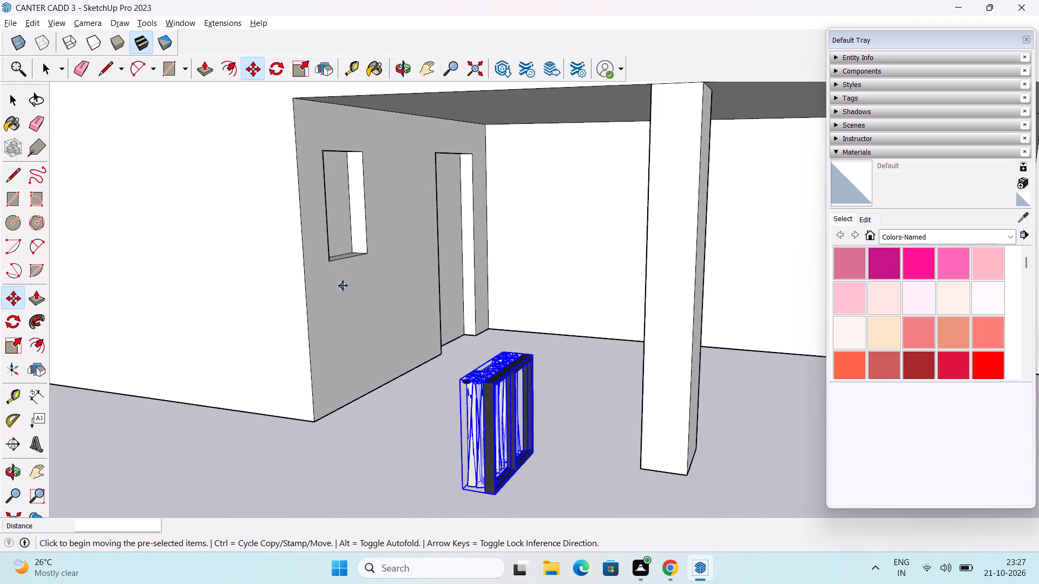
Push the back face of the ground-floor wall's window recess in by 6".
middle_drag(343, 286, 334, 353)
middle_drag(345, 335, 346, 353)
key(space)
scroll(346, 353, down, 1)
scroll(346, 315, up, 2)
key(p)
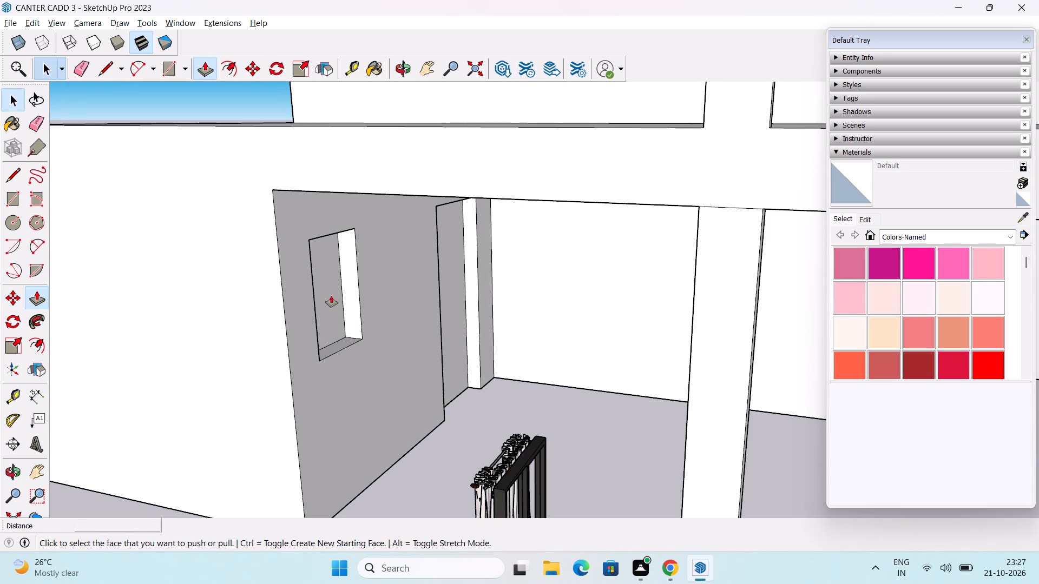
click(328, 296)
text(6")
key(Return)
scroll(341, 336, down, 2)
middle_drag(351, 327, 356, 218)
key(space)
Scale the ground-floor window copy's height down from its top edge to roughly half.
middle_drag(491, 321, 289, 438)
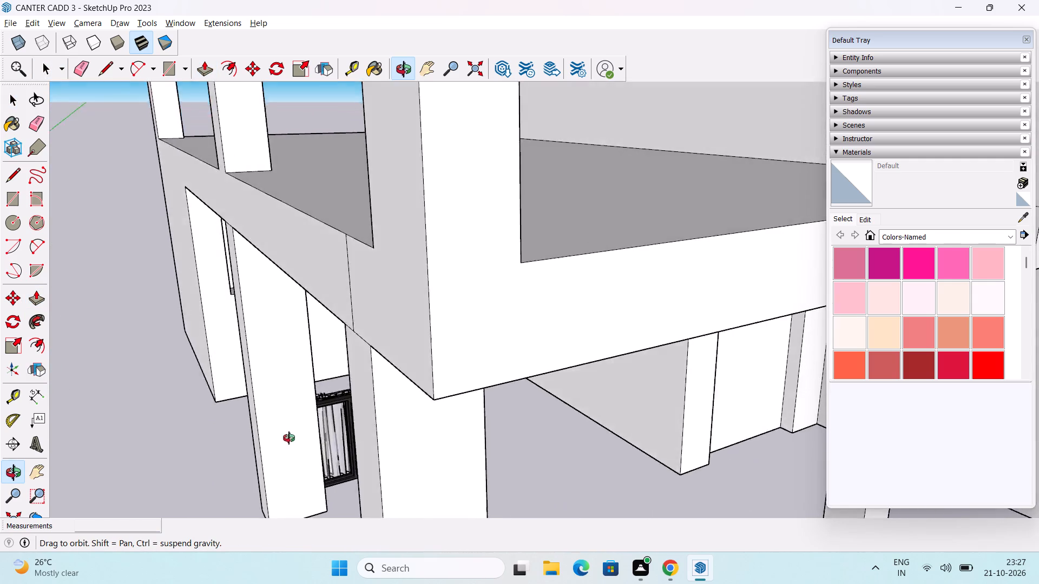
middle_drag(289, 438, 196, 401)
click(350, 385)
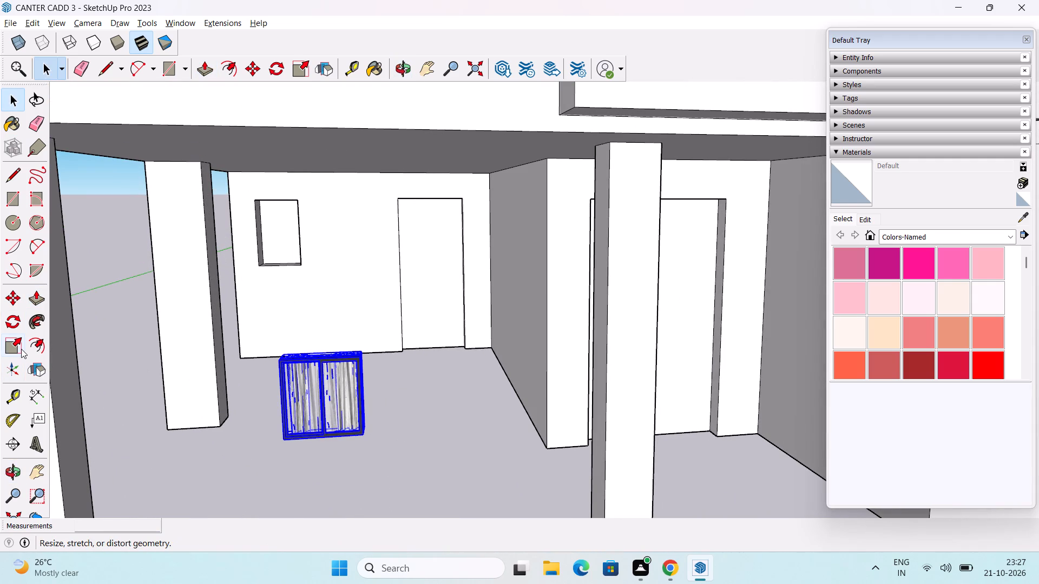
click(21, 349)
scroll(262, 346, up, 5)
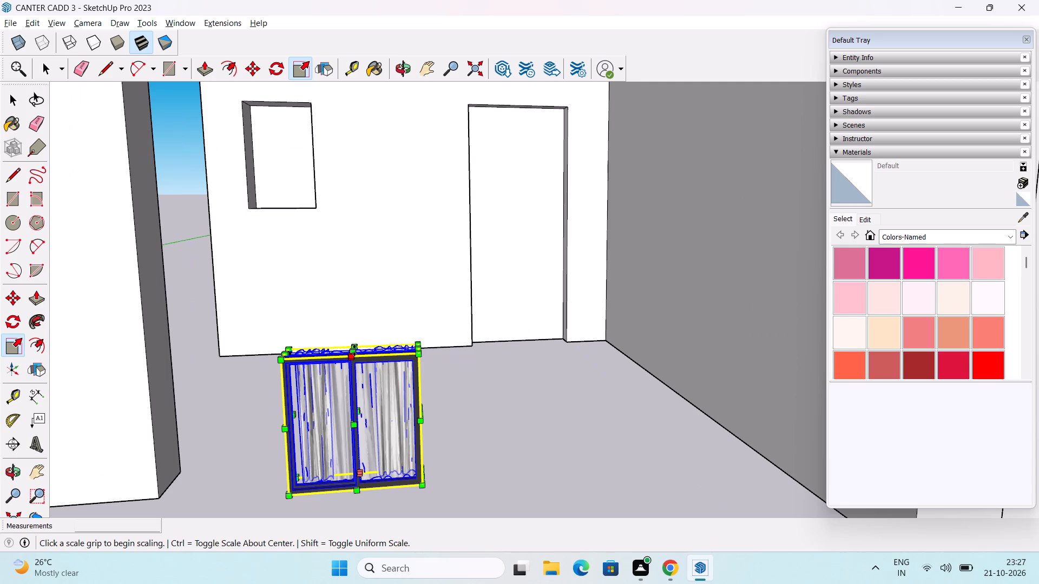
drag(354, 348, 353, 419)
middle_drag(324, 437, 332, 457)
Scale the ground-floor window copy's width from its side edge to about 0.6.
scroll(299, 467, up, 1)
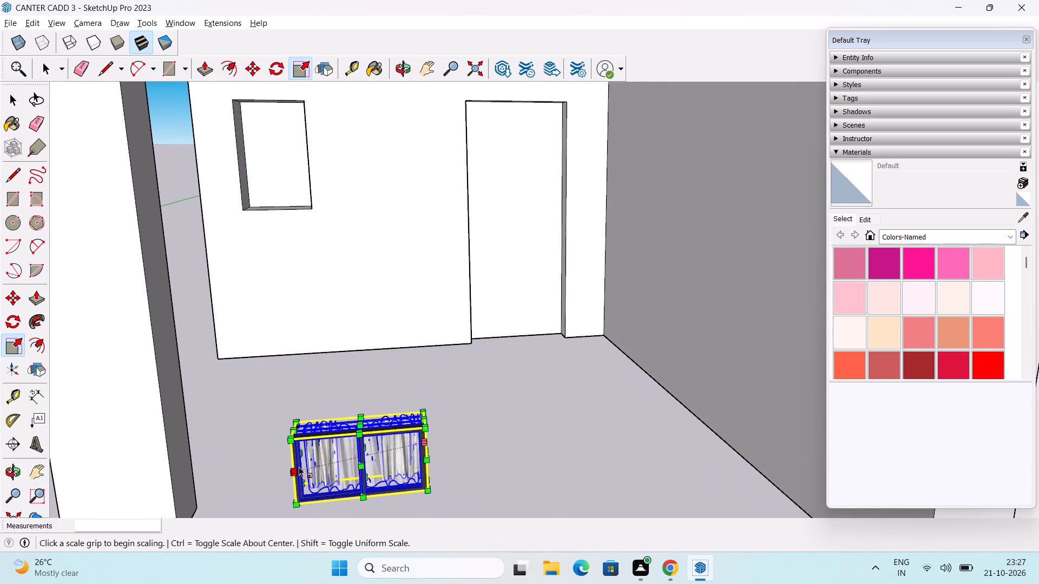
scroll(299, 467, up, 1)
drag(295, 462, 372, 453)
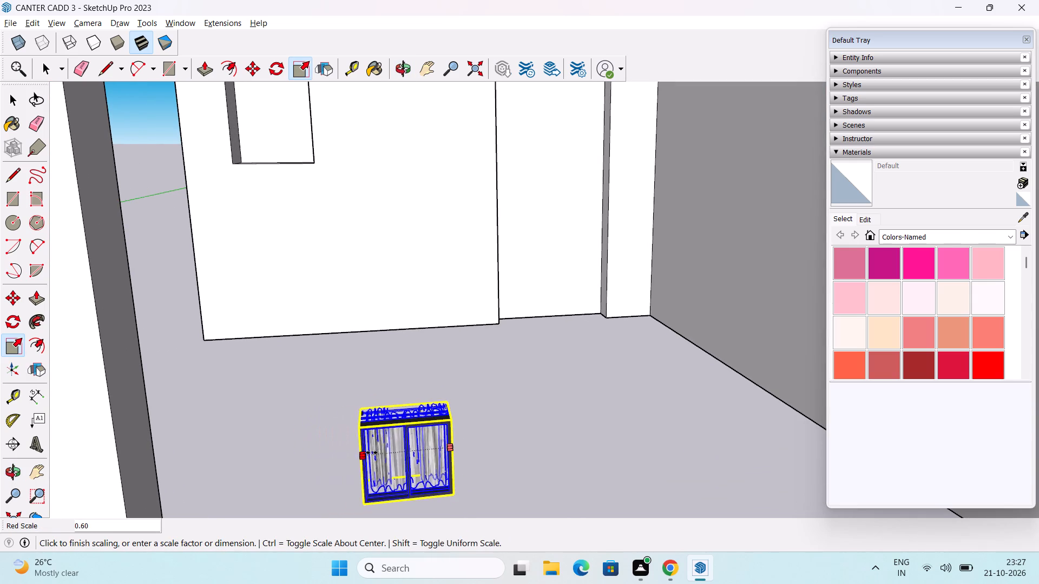
drag(372, 453, 377, 452)
middle_drag(406, 436, 433, 439)
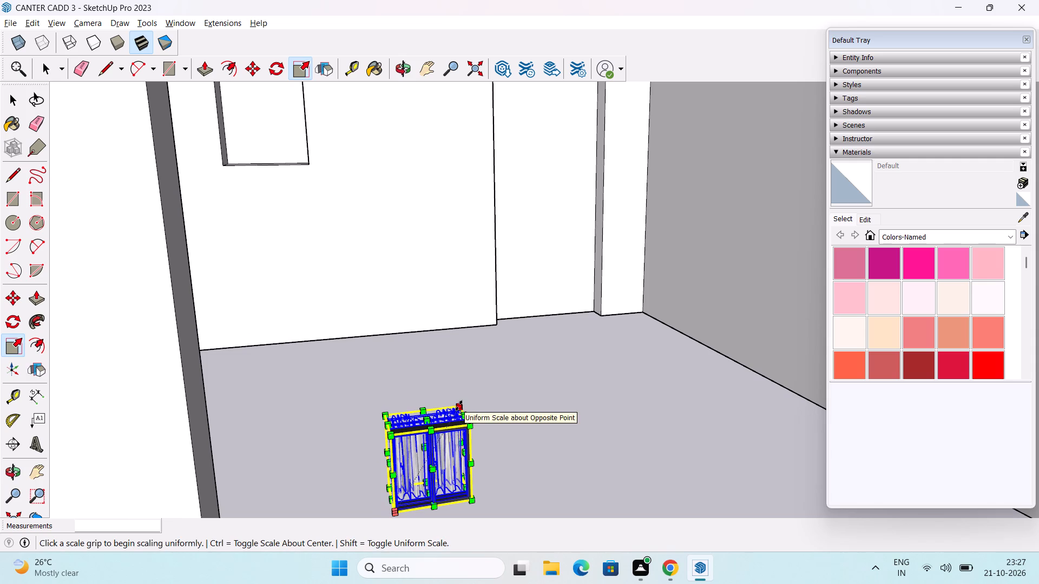
middle_drag(457, 425, 464, 368)
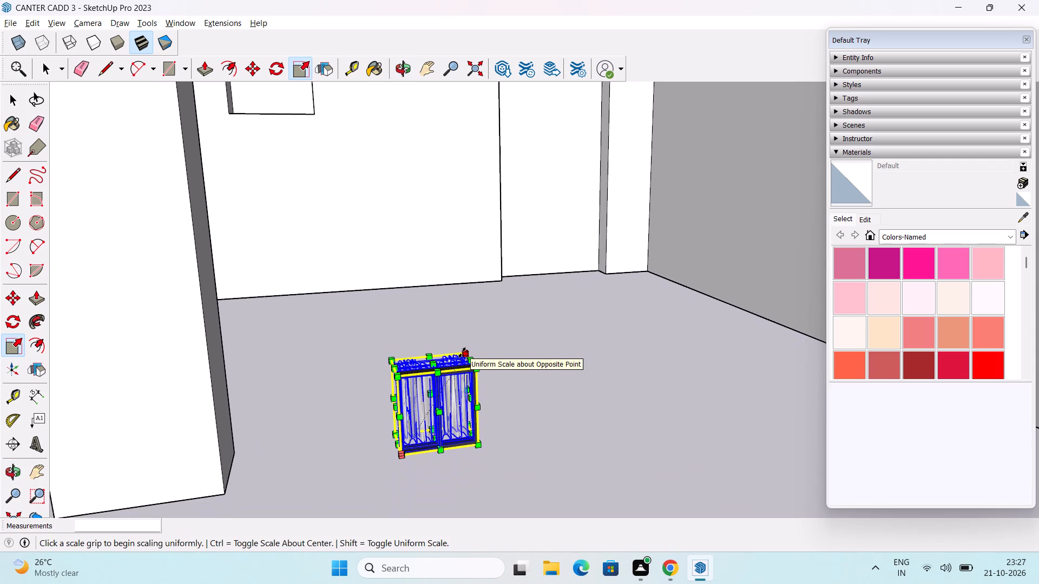
middle_drag(466, 353, 476, 375)
key(space)
Move the scaled ground-floor window copy by its top front corner to the top corner of the ground-floor wall's window recess.
middle_drag(441, 370, 462, 404)
scroll(456, 428, up, 1)
middle_drag(458, 426, 470, 416)
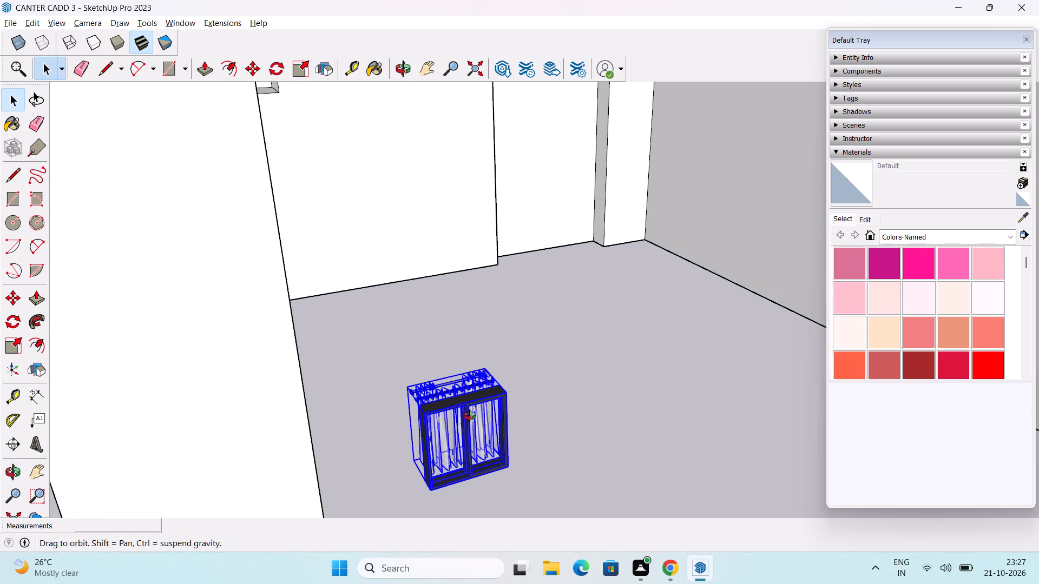
middle_drag(470, 416, 470, 416)
key(m)
scroll(440, 430, up, 8)
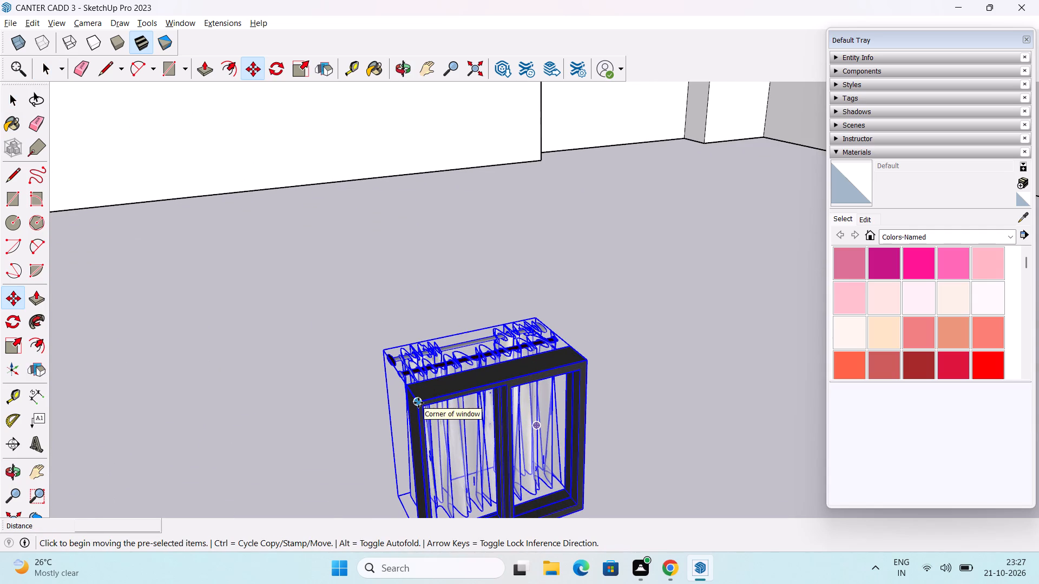
click(418, 403)
scroll(330, 297, down, 6)
shift+middle_drag(230, 246, 404, 455)
shift+middle_drag(316, 116, 323, 231)
middle_drag(302, 293, 403, 172)
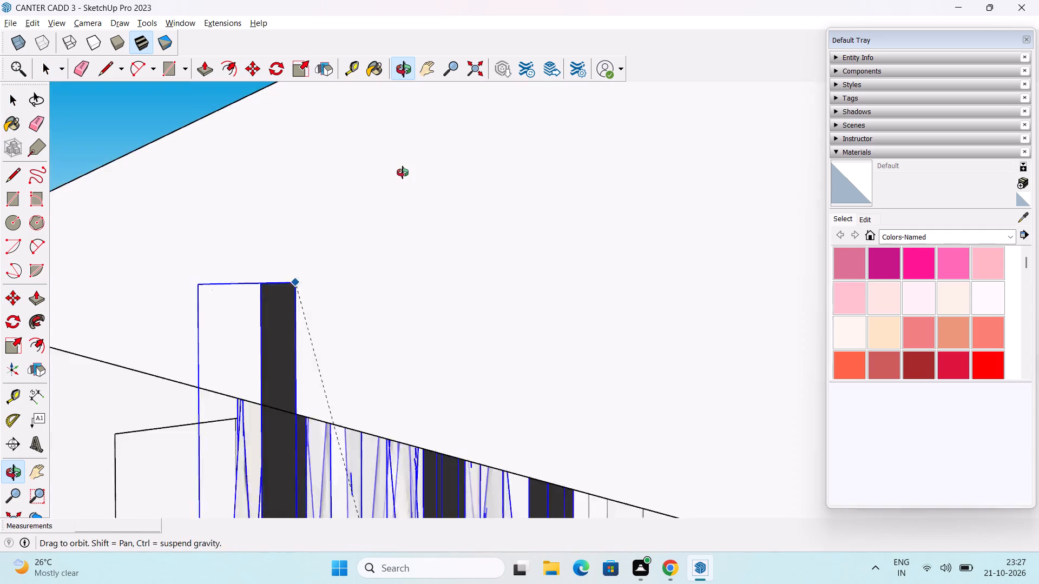
middle_drag(403, 172, 411, 163)
middle_drag(314, 306, 399, 155)
scroll(357, 227, down, 3)
shift+middle_drag(303, 293, 415, 129)
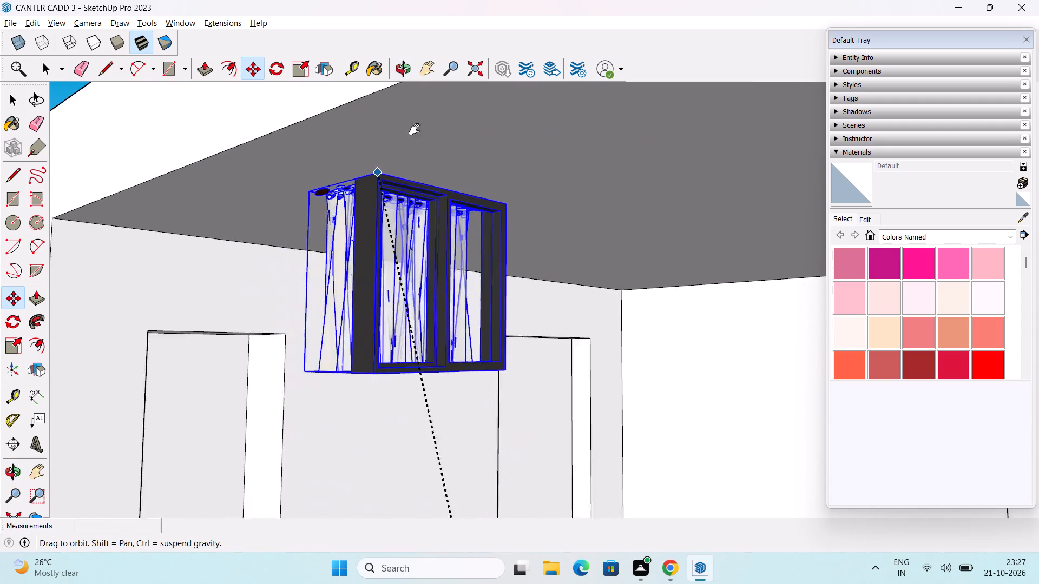
shift+middle_drag(415, 129, 426, 120)
scroll(207, 280, up, 2)
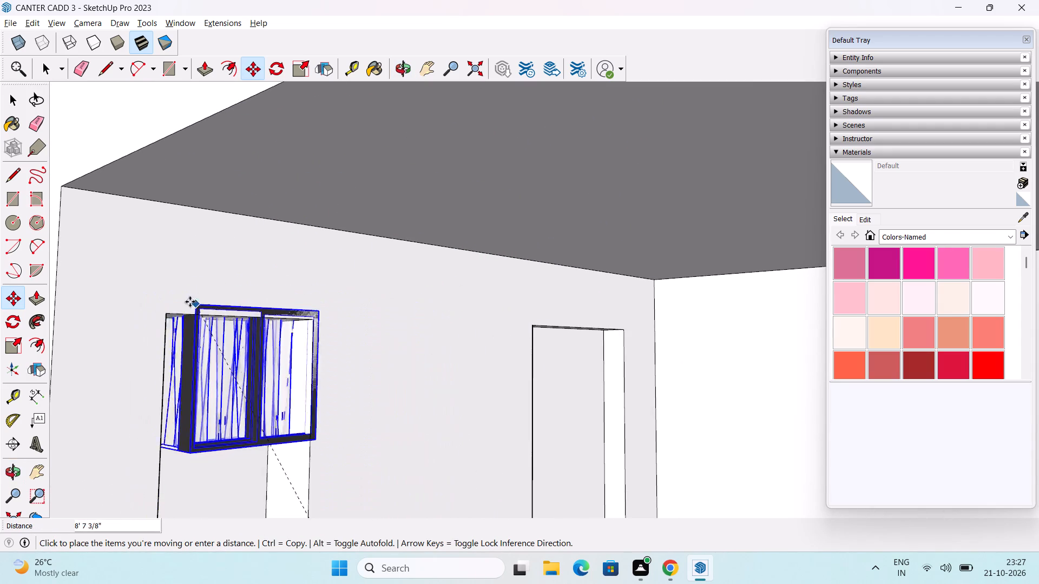
click(166, 316)
Scale the ground-floor window copy's height from its bottom edge down to the bottom of the wall recess.
scroll(183, 318, down, 2)
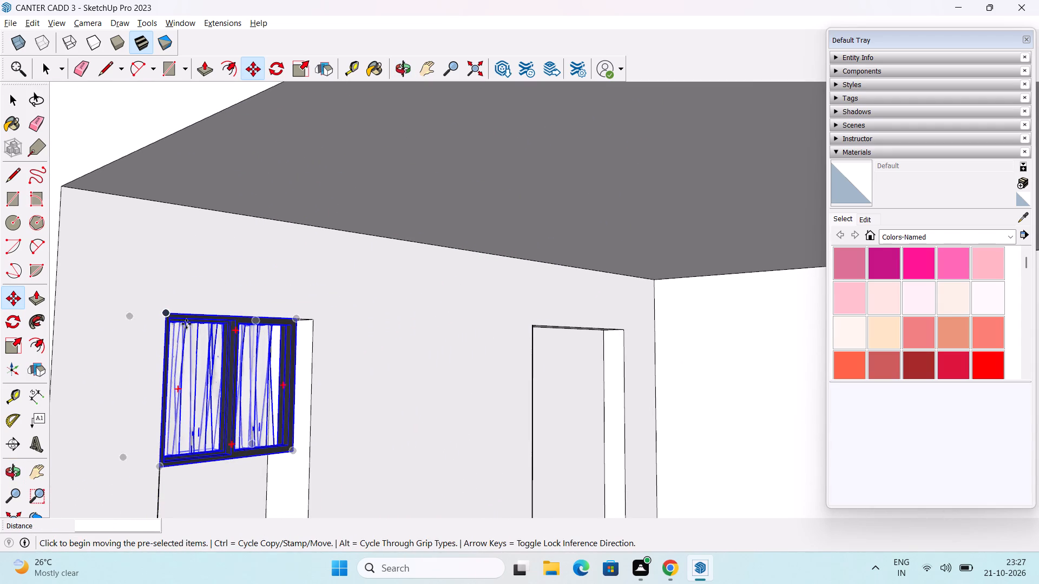
middle_drag(189, 327, 19, 344)
middle_drag(323, 323, 275, 352)
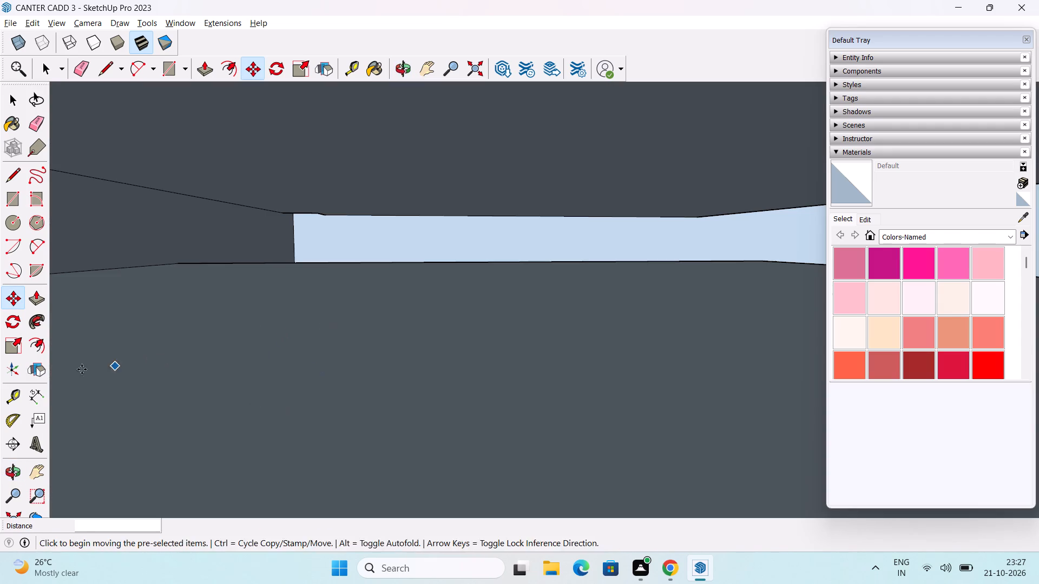
middle_drag(242, 340, 466, 213)
scroll(389, 322, down, 3)
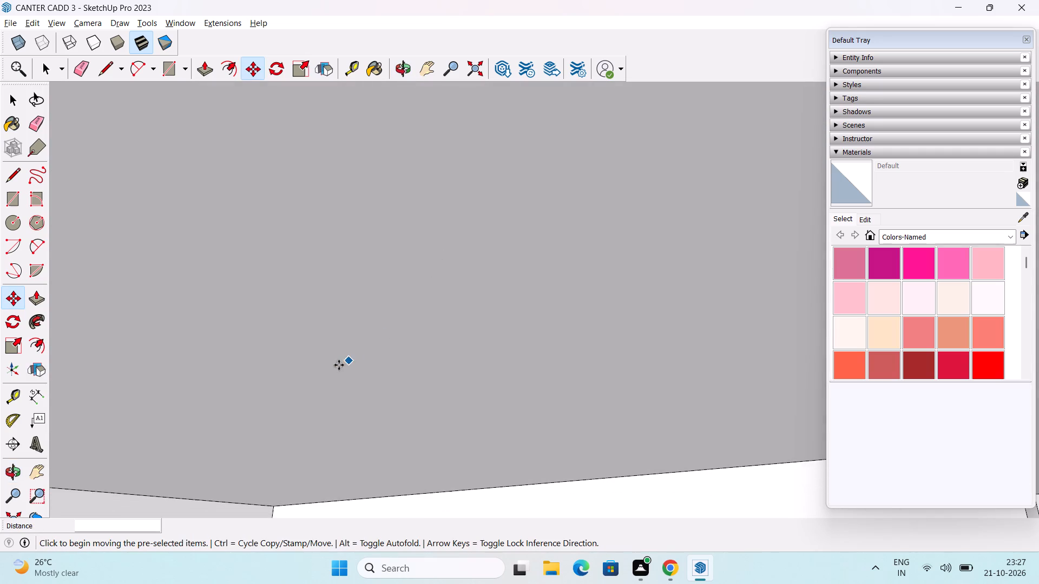
shift+middle_drag(325, 366, 501, 156)
scroll(477, 214, down, 3)
shift+middle_drag(260, 372, 524, 162)
scroll(529, 174, down, 2)
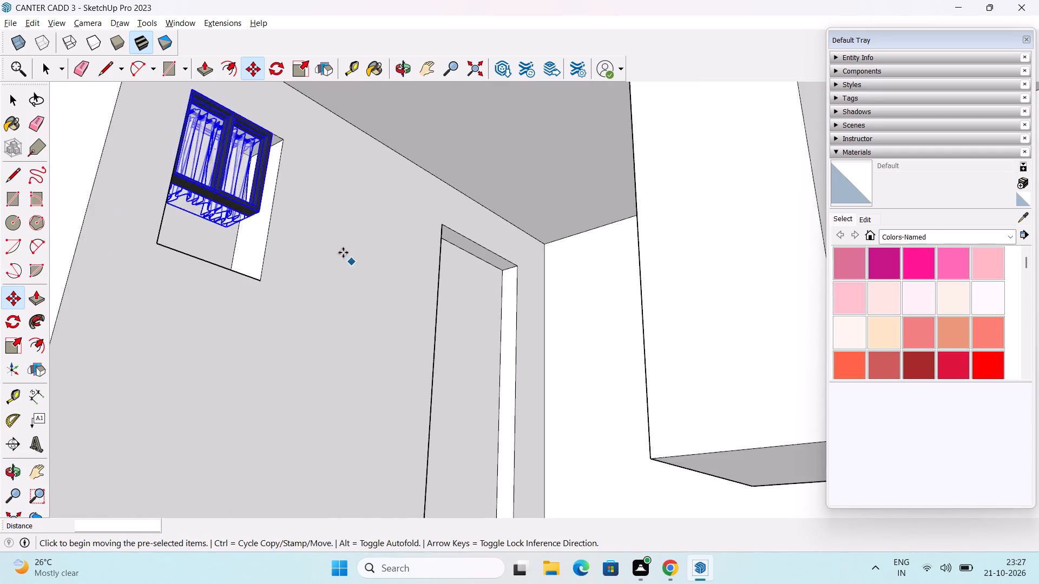
middle_drag(342, 251, 267, 304)
middle_drag(330, 256, 208, 250)
middle_drag(419, 247, 314, 265)
shift+middle_drag(626, 242, 364, 337)
scroll(360, 323, up, 2)
click(10, 344)
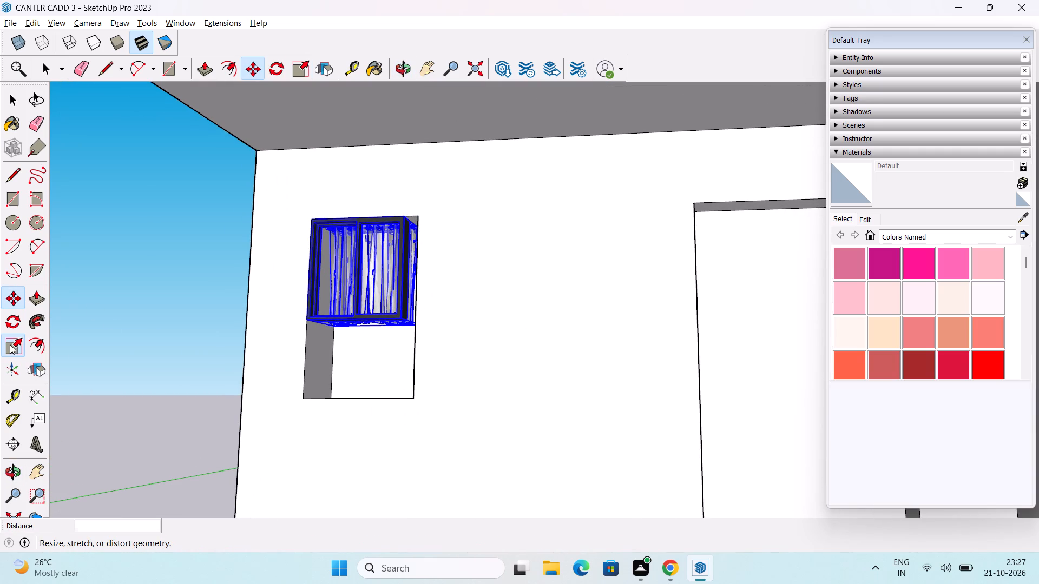
middle_drag(379, 340, 421, 295)
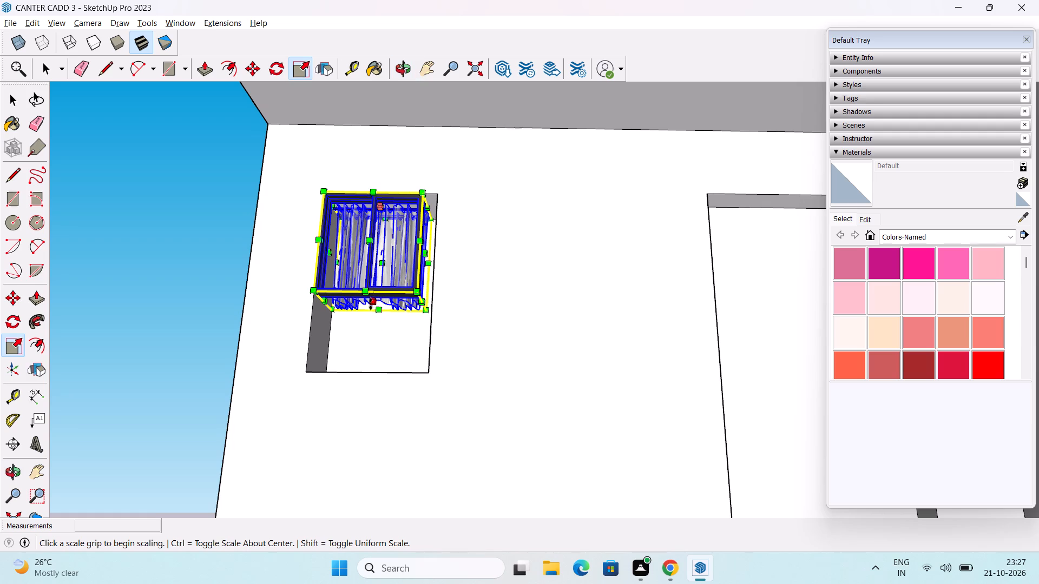
drag(371, 304, 366, 376)
Scale the ground-floor window copy's width from its side edge to the recess's side edge, and deselect it.
middle_drag(439, 287, 426, 371)
scroll(428, 315, up, 3)
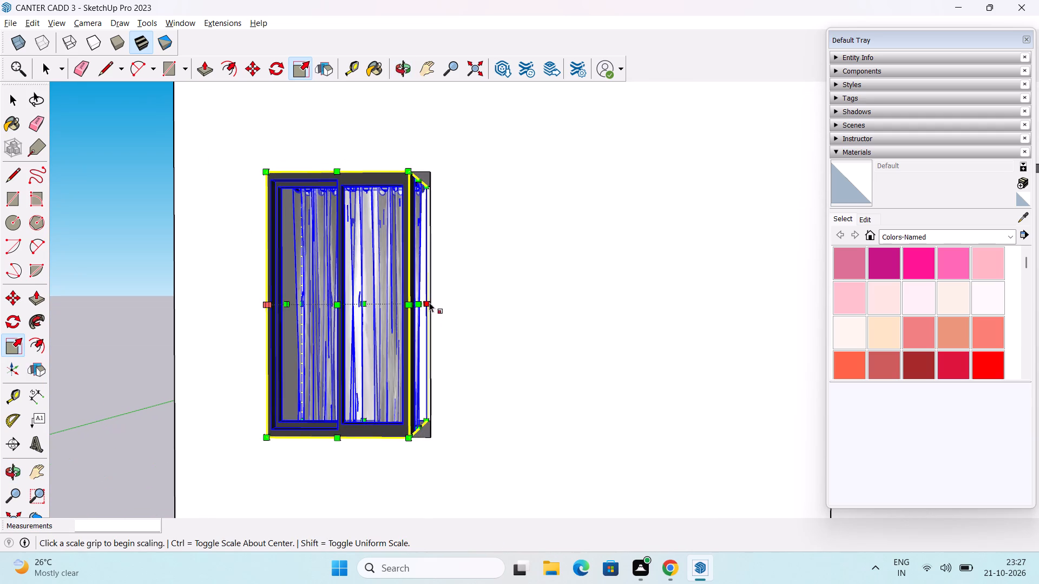
drag(418, 305, 432, 304)
scroll(436, 299, down, 7)
key(space)
click(243, 316)
Delete the spare curtained window standing on the ground in front of the house.
scroll(300, 278, down, 12)
middle_drag(436, 302, 463, 388)
scroll(476, 336, down, 3)
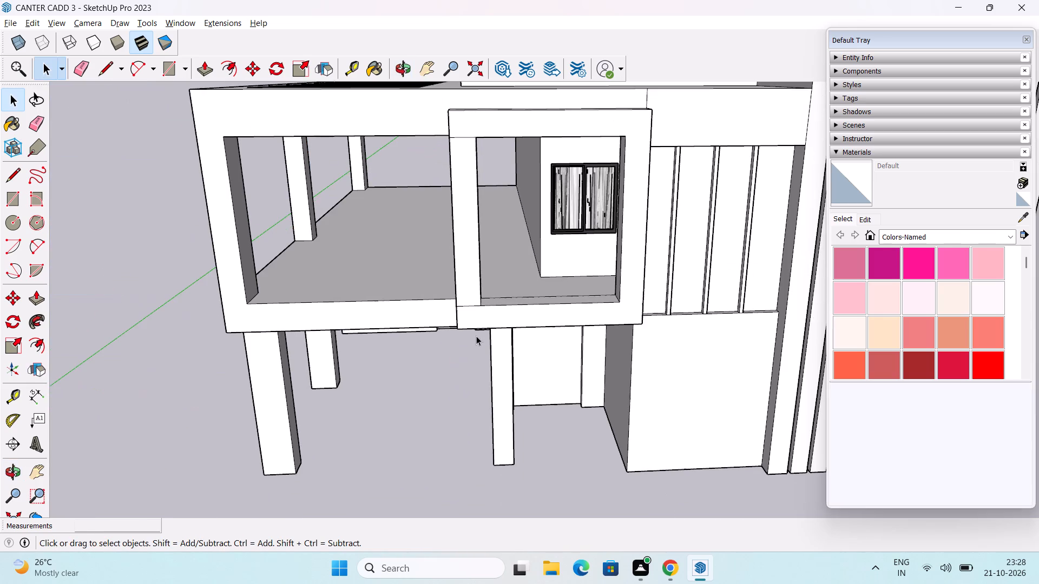
middle_drag(509, 338, 479, 321)
scroll(476, 311, down, 6)
shift+middle_drag(493, 320, 446, 351)
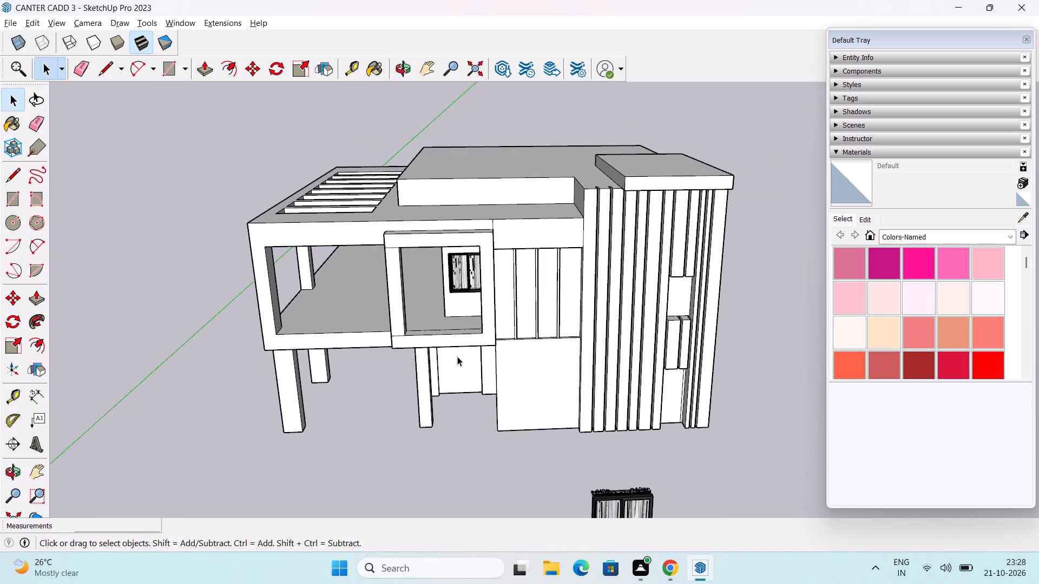
middle_drag(458, 357, 479, 313)
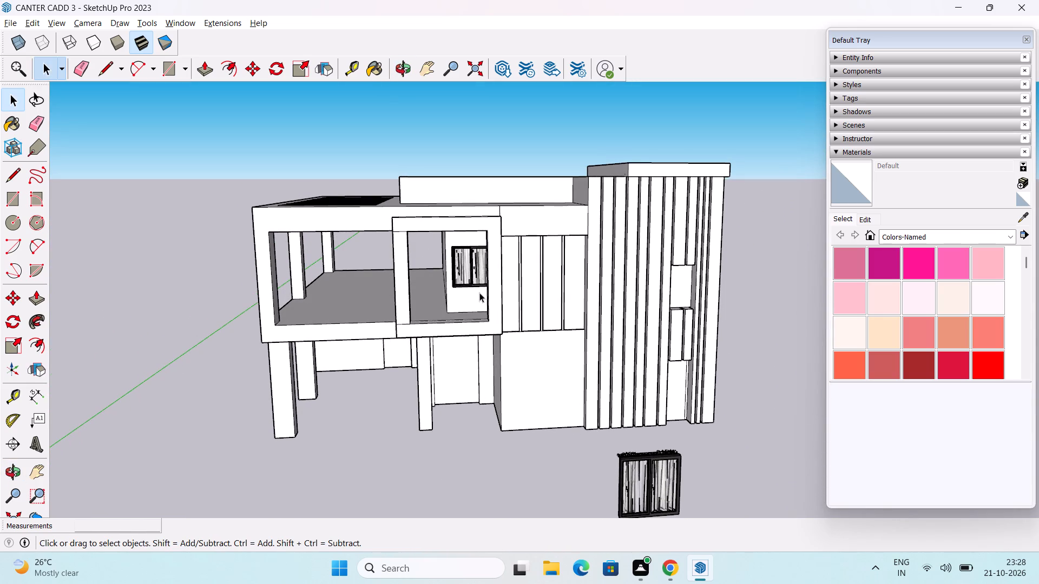
scroll(479, 290, down, 4)
middle_drag(505, 304, 502, 293)
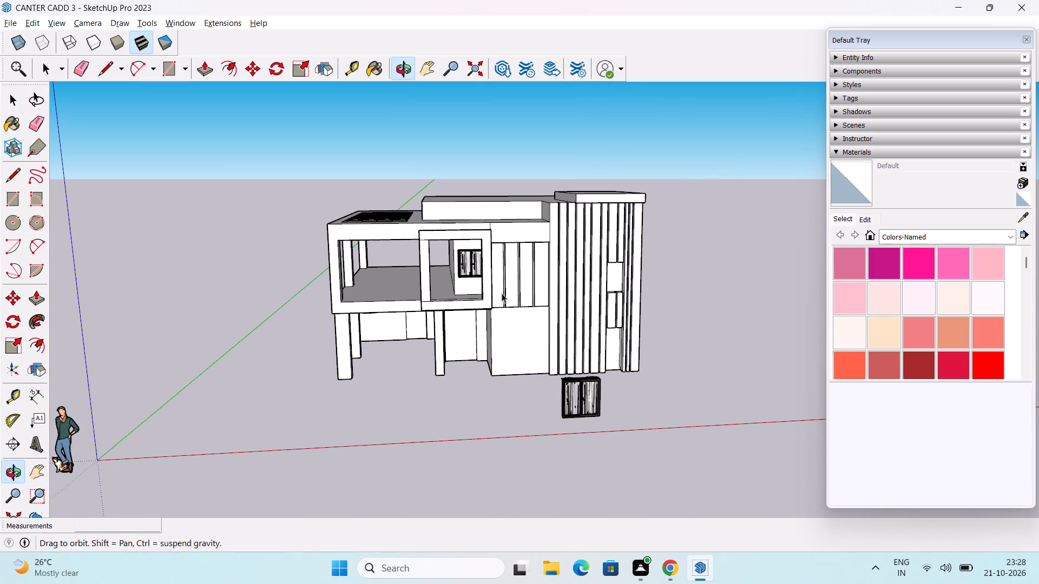
middle_drag(426, 317, 436, 417)
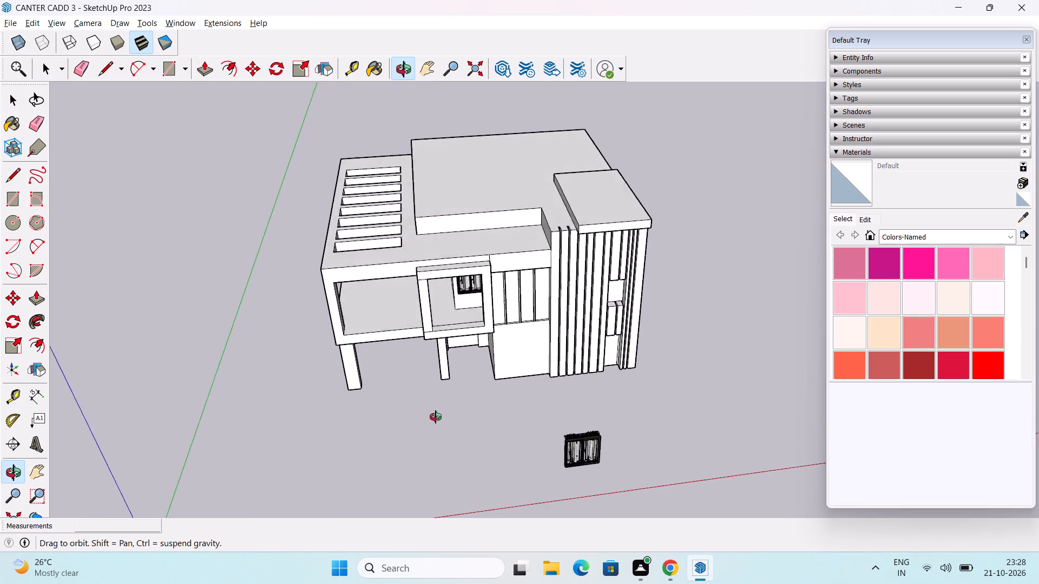
middle_drag(436, 417, 437, 310)
click(581, 384)
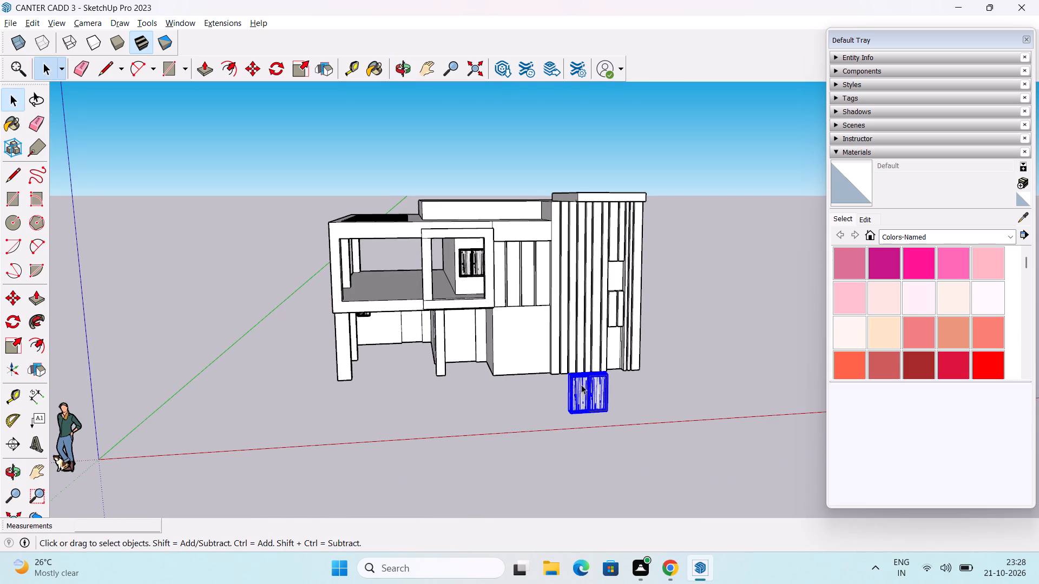
key(Delete)
Save the house model.
scroll(587, 368, down, 2)
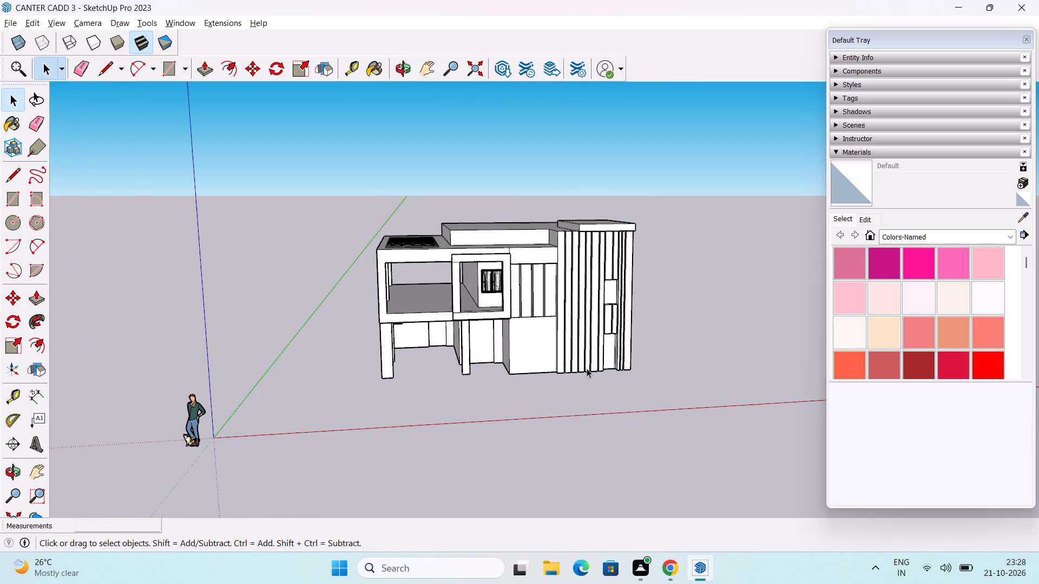
scroll(594, 339, up, 3)
shift+middle_drag(593, 331, 562, 376)
scroll(558, 374, up, 2)
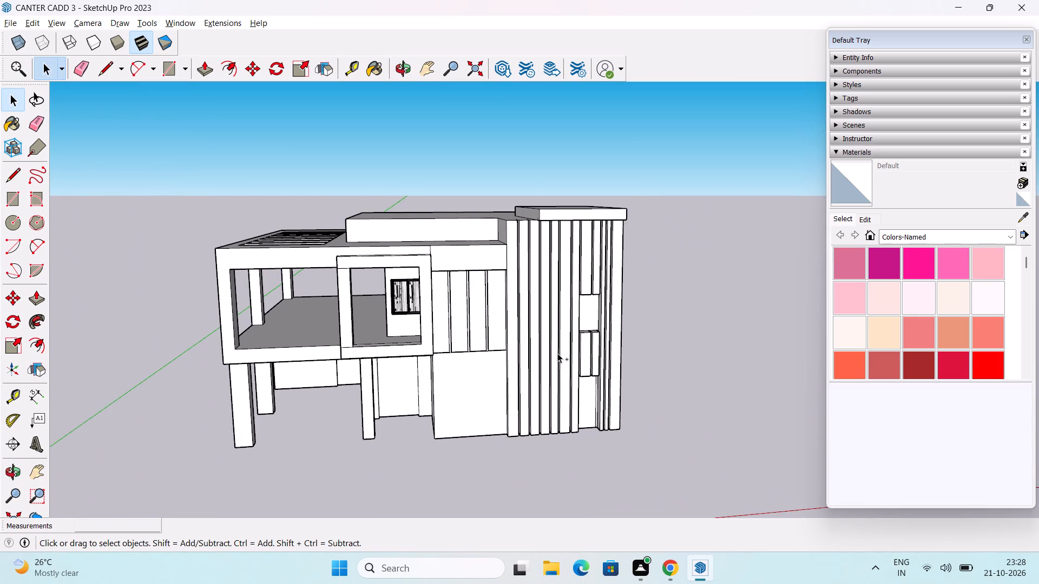
key(ctrl+s)
key(ctrl+s)
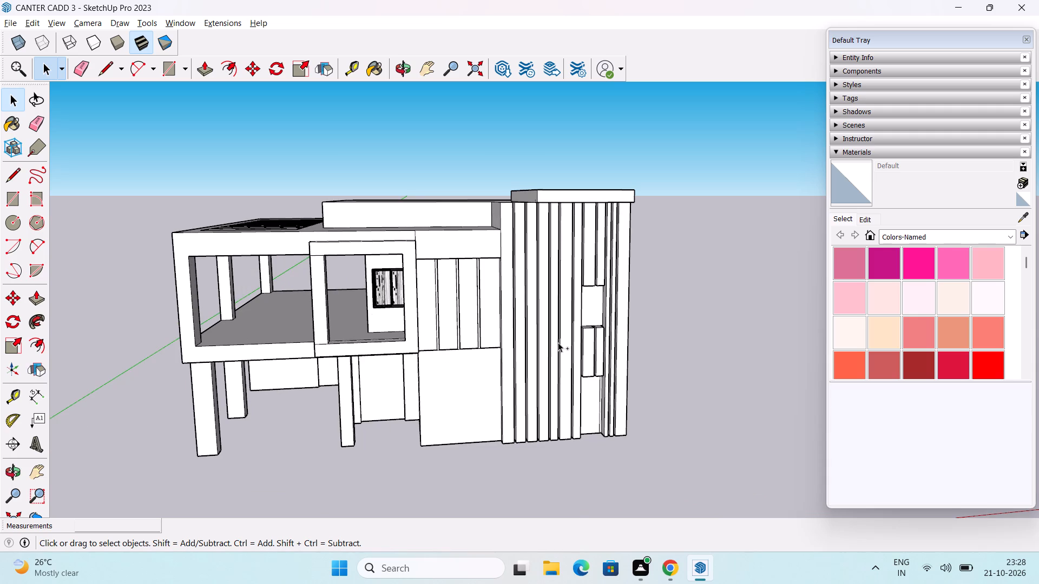
key(ctrl+s)
key(ctrl+s)
key(ctrl+s)
key(ctrl+s)
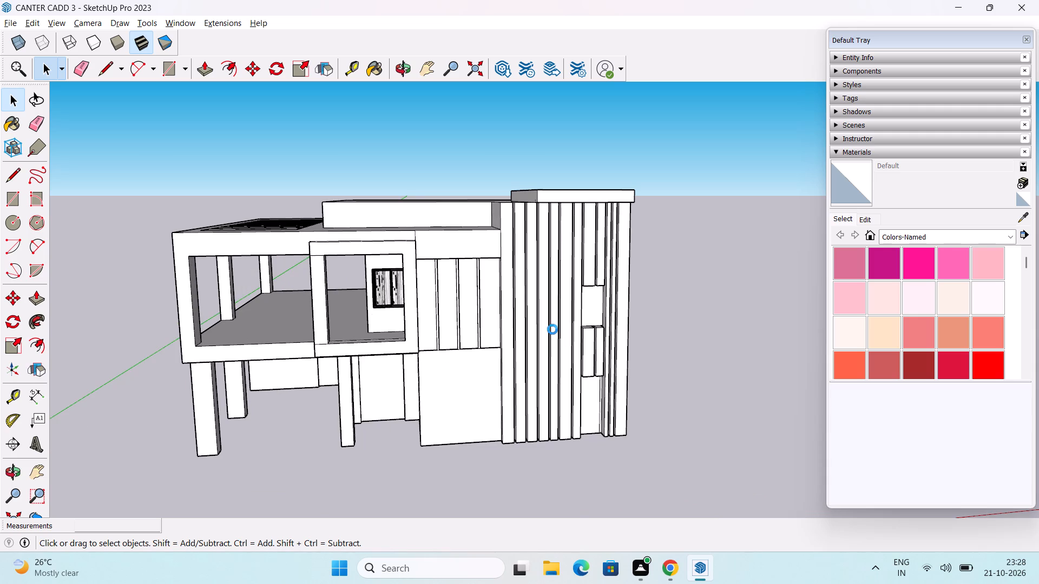
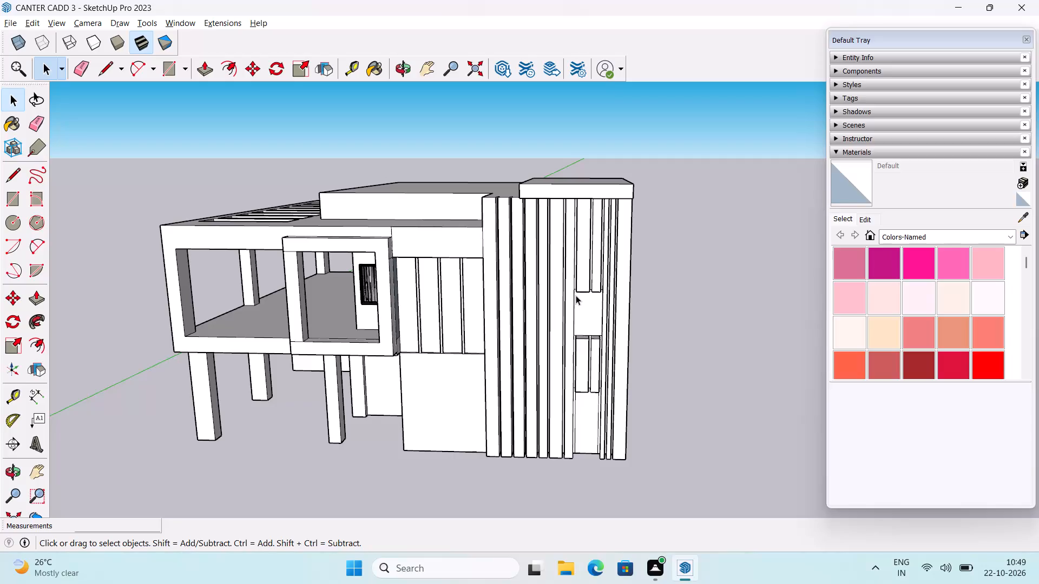
Inspect the finished house from low and high angles, checking the front facade, fitted windows, vertical fins and roof.
middle_drag(598, 410, 659, 330)
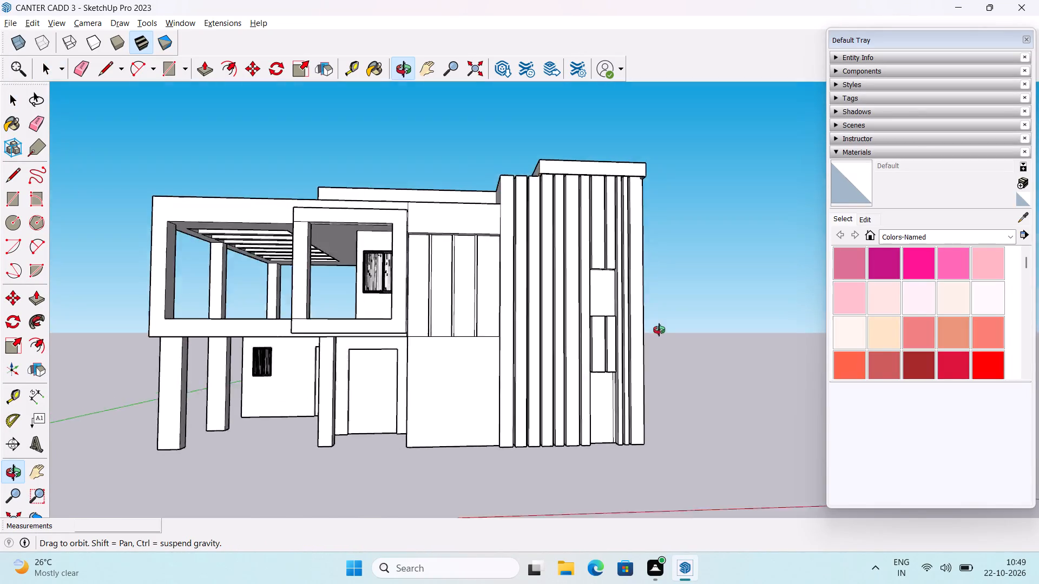
middle_drag(659, 330, 662, 441)
scroll(658, 441, down, 1)
shift+middle_drag(596, 414, 691, 303)
middle_drag(665, 344, 627, 295)
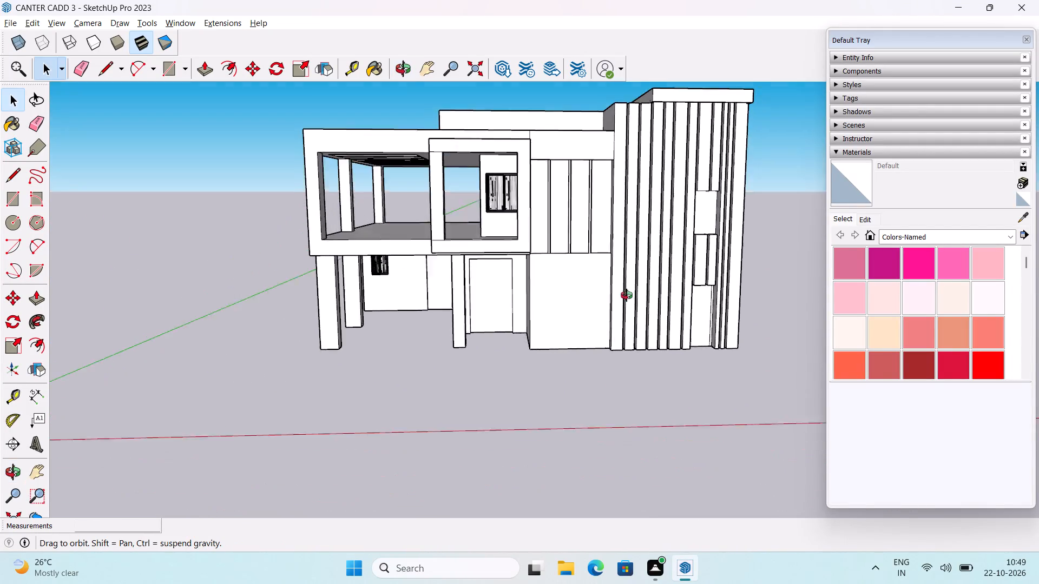
middle_drag(627, 295, 622, 304)
shift+middle_drag(626, 276, 613, 347)
middle_drag(611, 344, 608, 322)
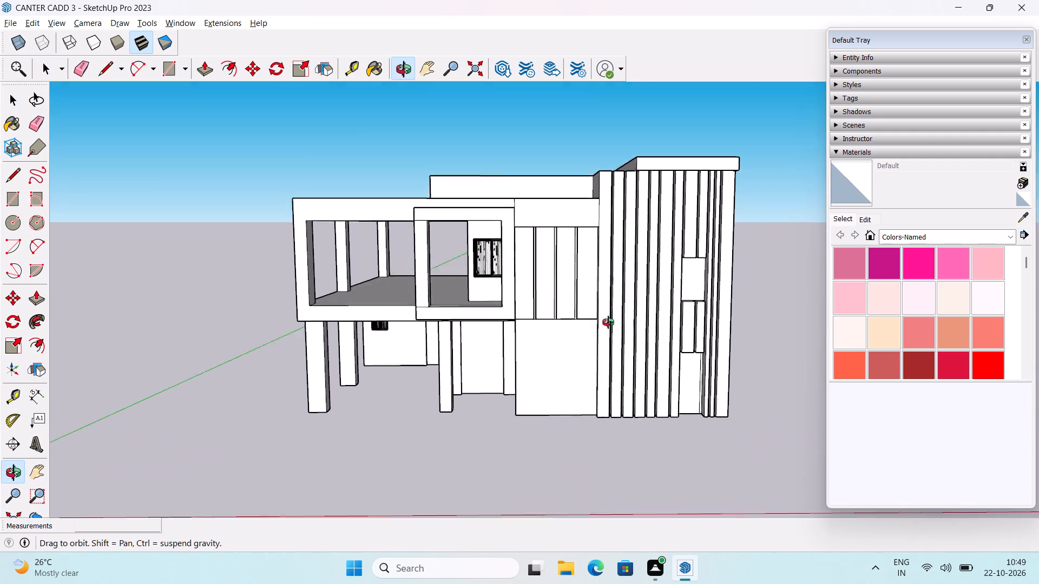
middle_drag(608, 322, 599, 383)
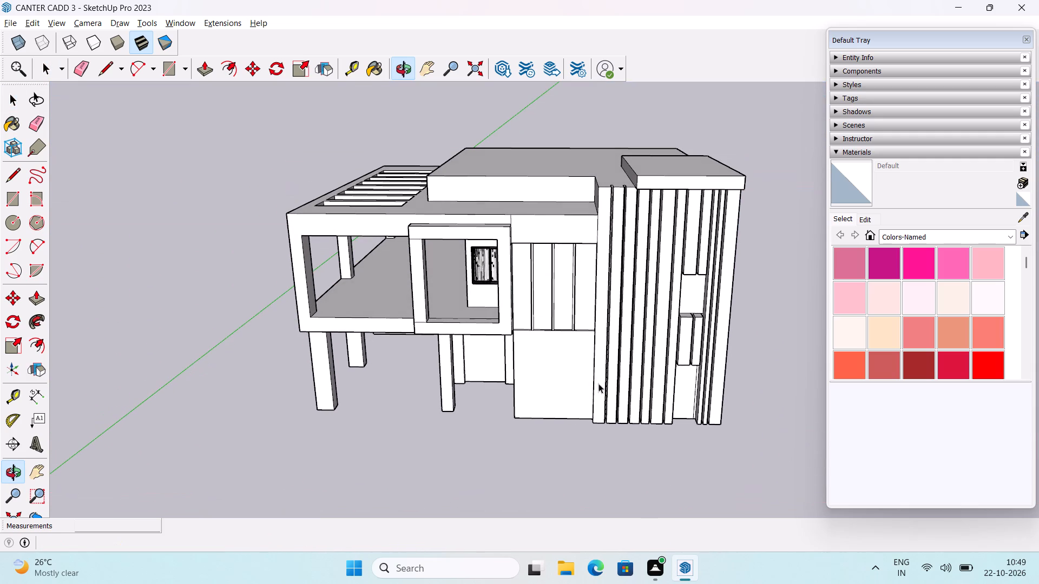
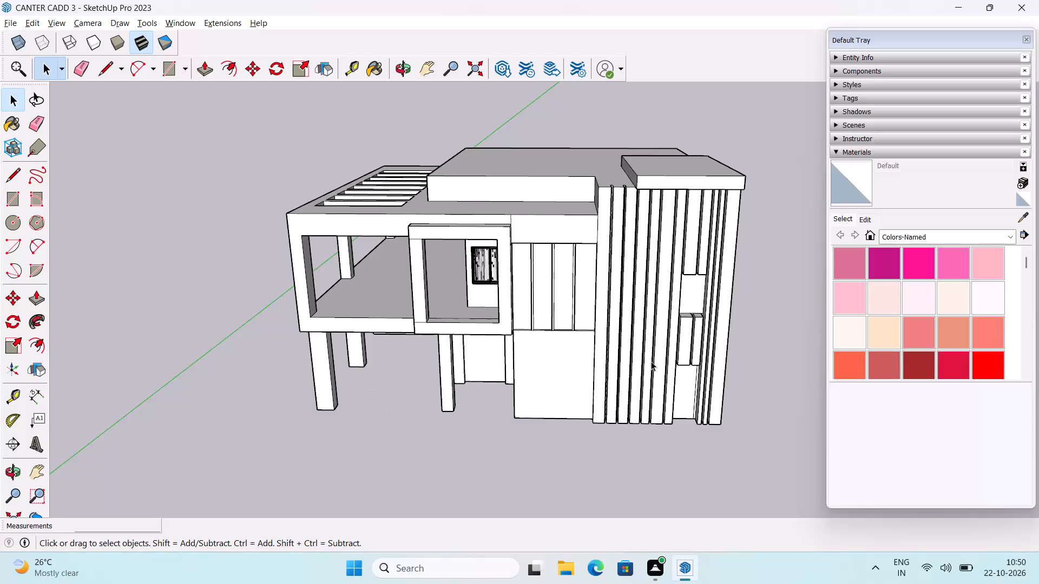
Examine the house's front facade, balcony, vertical fins and roof from low and raised viewpoints.
middle_drag(651, 361, 642, 303)
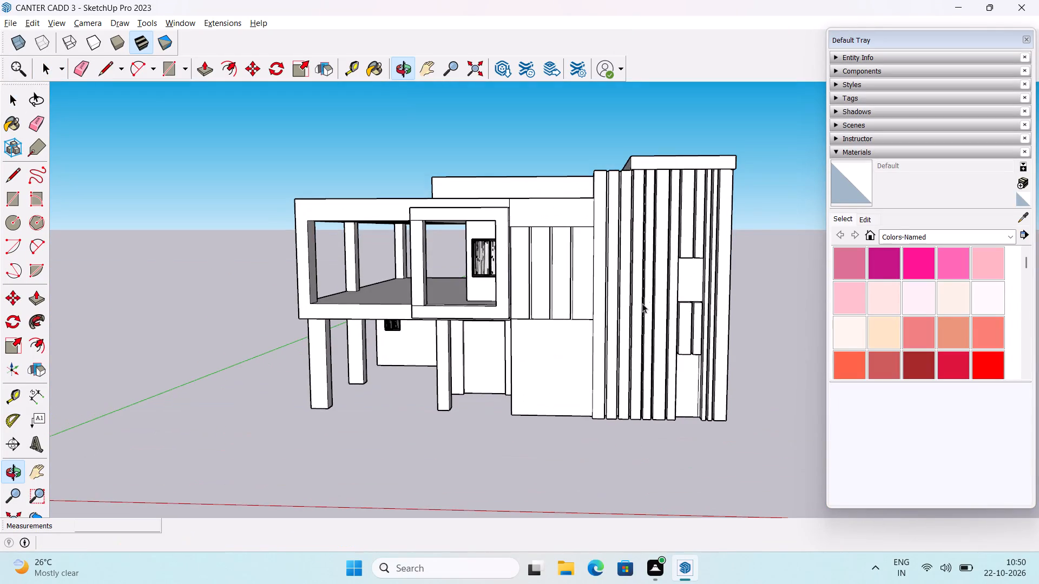
scroll(674, 271, down, 2)
middle_drag(674, 271, 557, 354)
middle_click(544, 375)
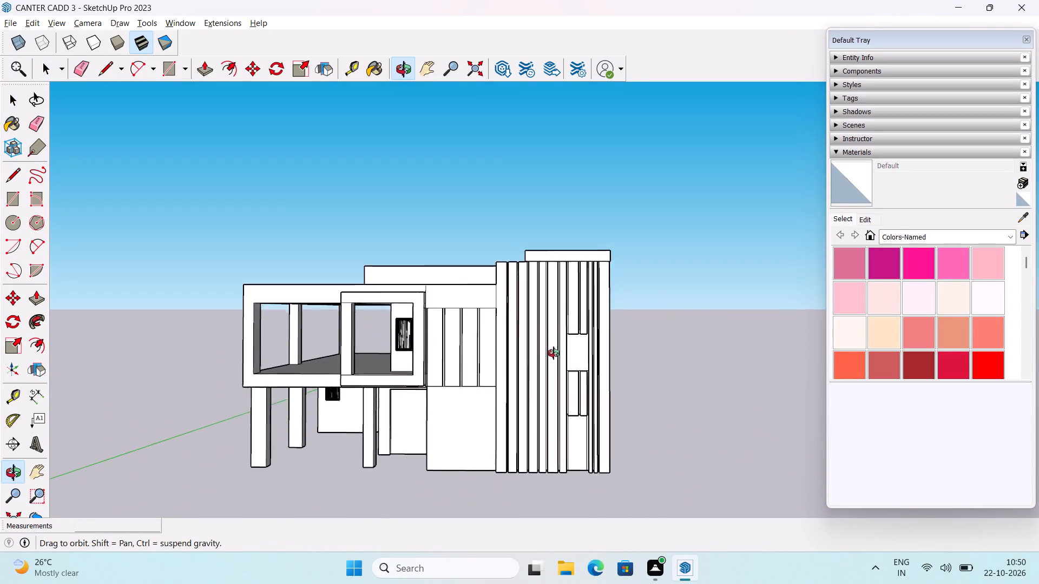
middle_drag(519, 419, 560, 371)
middle_drag(571, 313, 612, 281)
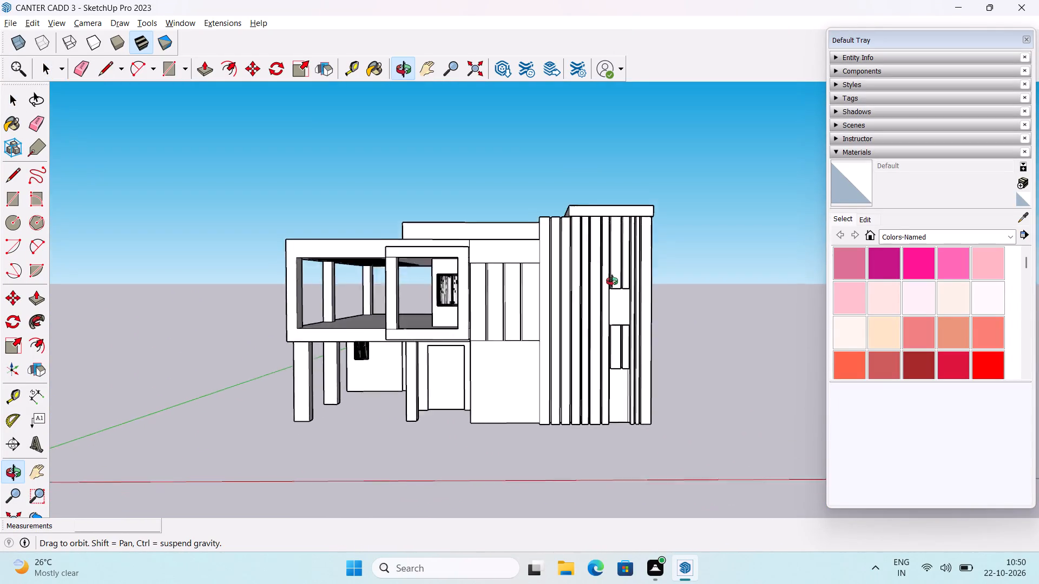
middle_drag(612, 281, 632, 349)
scroll(471, 318, down, 2)
middle_drag(466, 386, 485, 353)
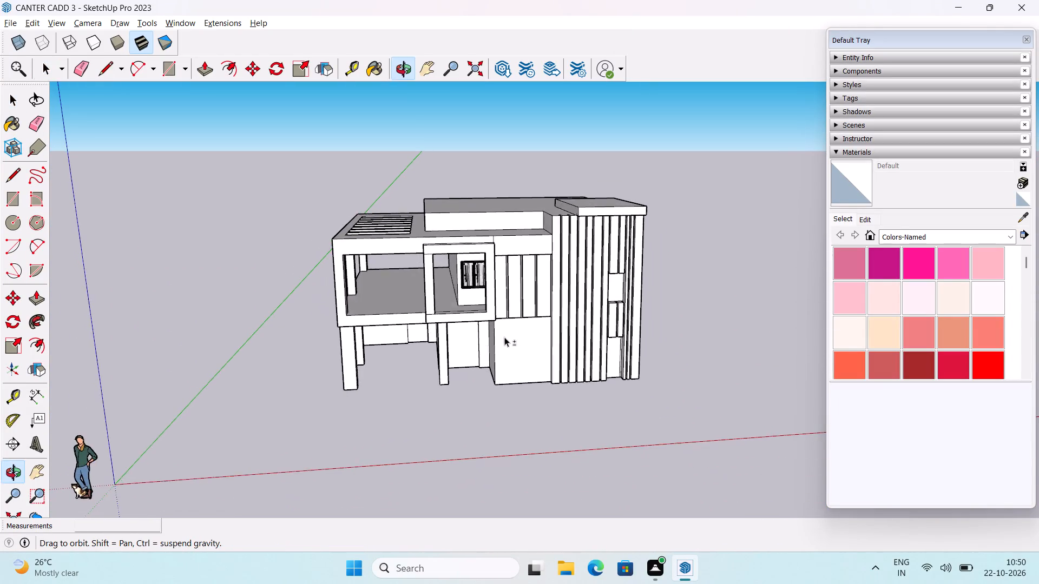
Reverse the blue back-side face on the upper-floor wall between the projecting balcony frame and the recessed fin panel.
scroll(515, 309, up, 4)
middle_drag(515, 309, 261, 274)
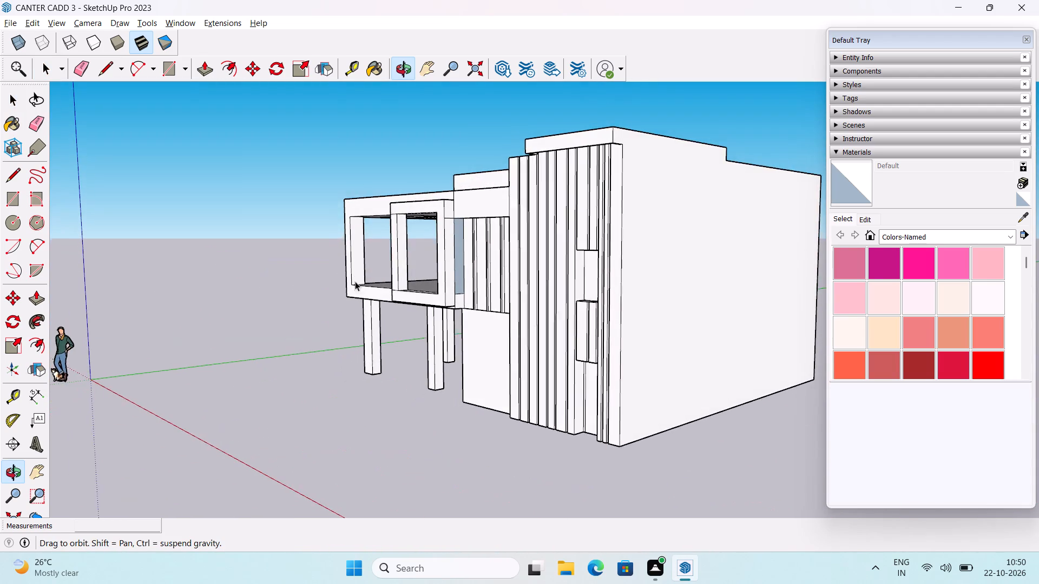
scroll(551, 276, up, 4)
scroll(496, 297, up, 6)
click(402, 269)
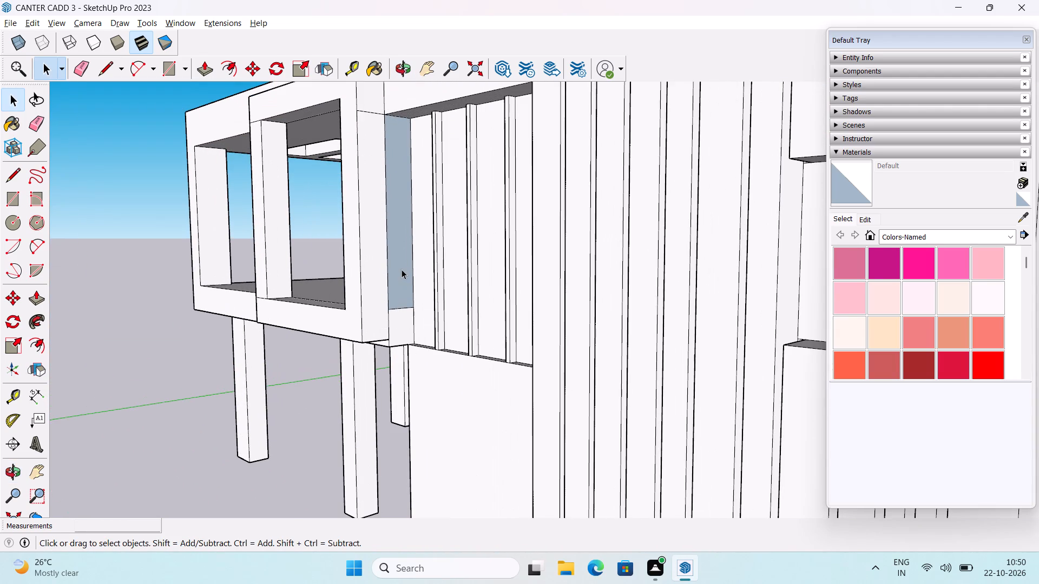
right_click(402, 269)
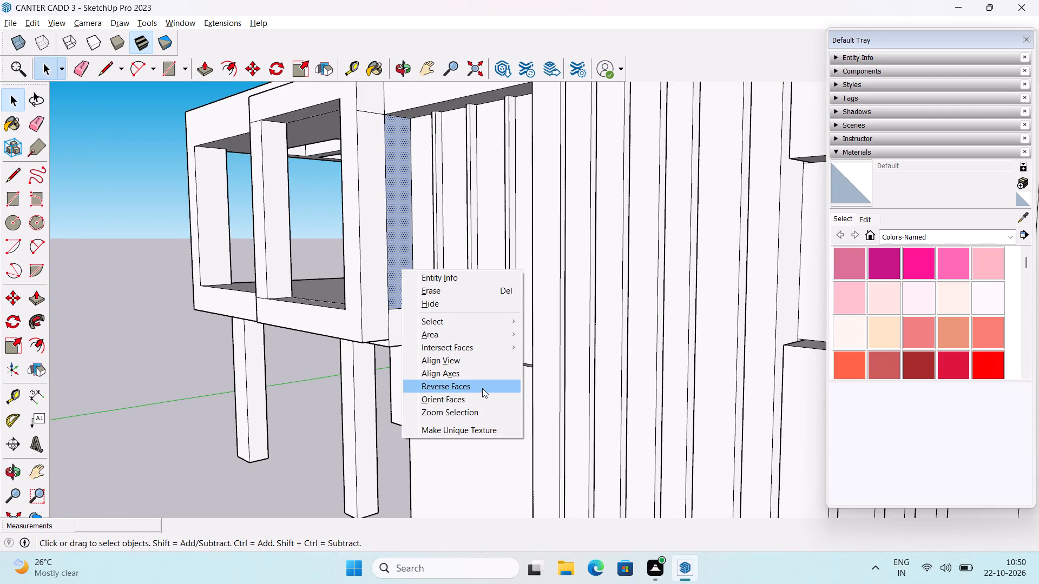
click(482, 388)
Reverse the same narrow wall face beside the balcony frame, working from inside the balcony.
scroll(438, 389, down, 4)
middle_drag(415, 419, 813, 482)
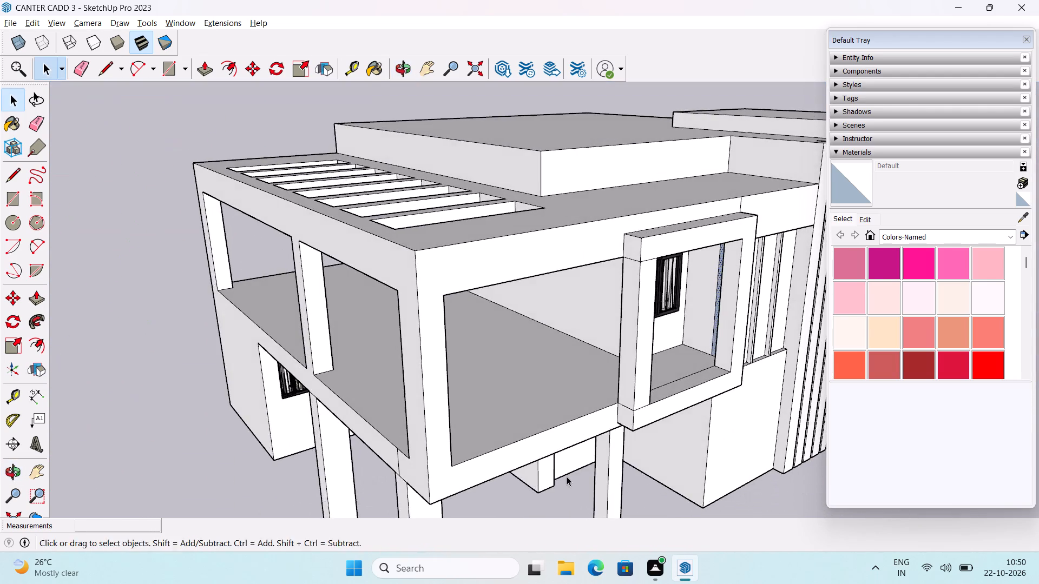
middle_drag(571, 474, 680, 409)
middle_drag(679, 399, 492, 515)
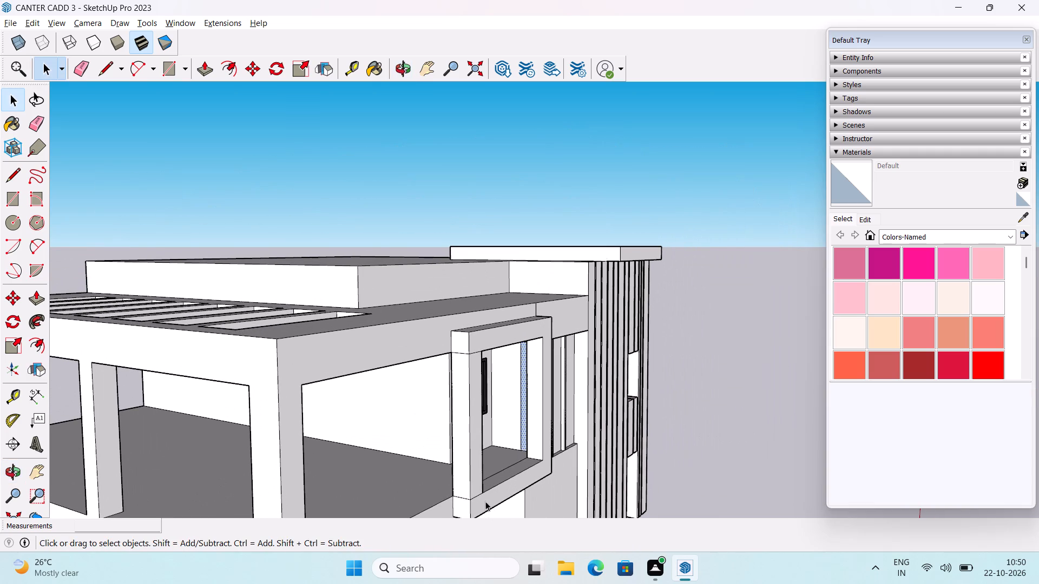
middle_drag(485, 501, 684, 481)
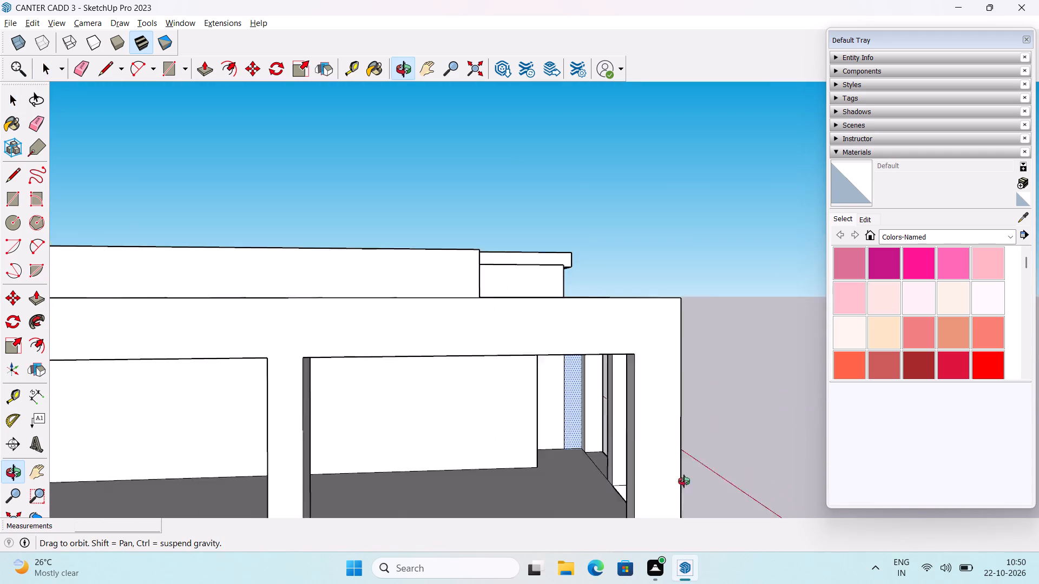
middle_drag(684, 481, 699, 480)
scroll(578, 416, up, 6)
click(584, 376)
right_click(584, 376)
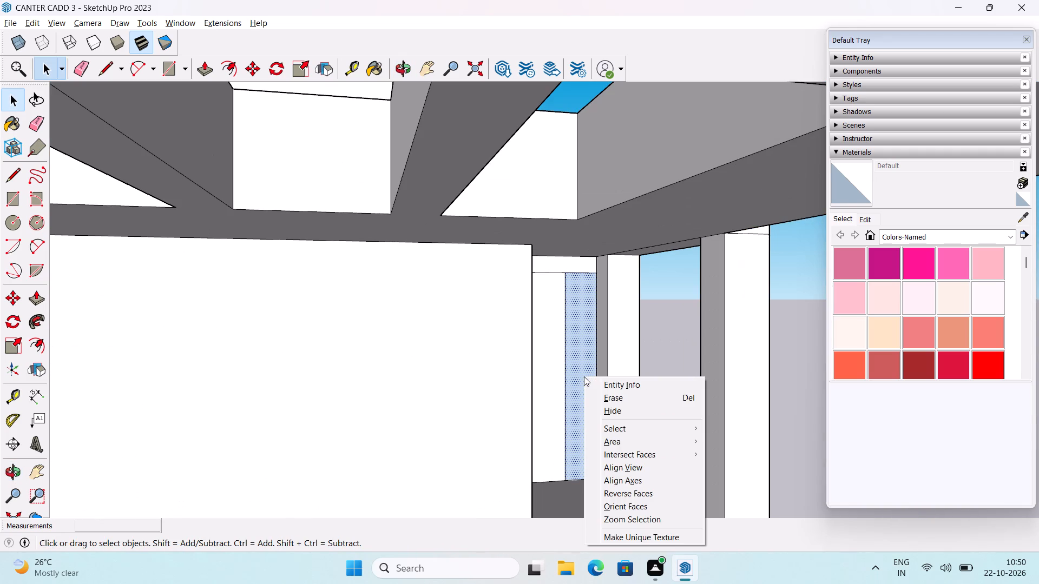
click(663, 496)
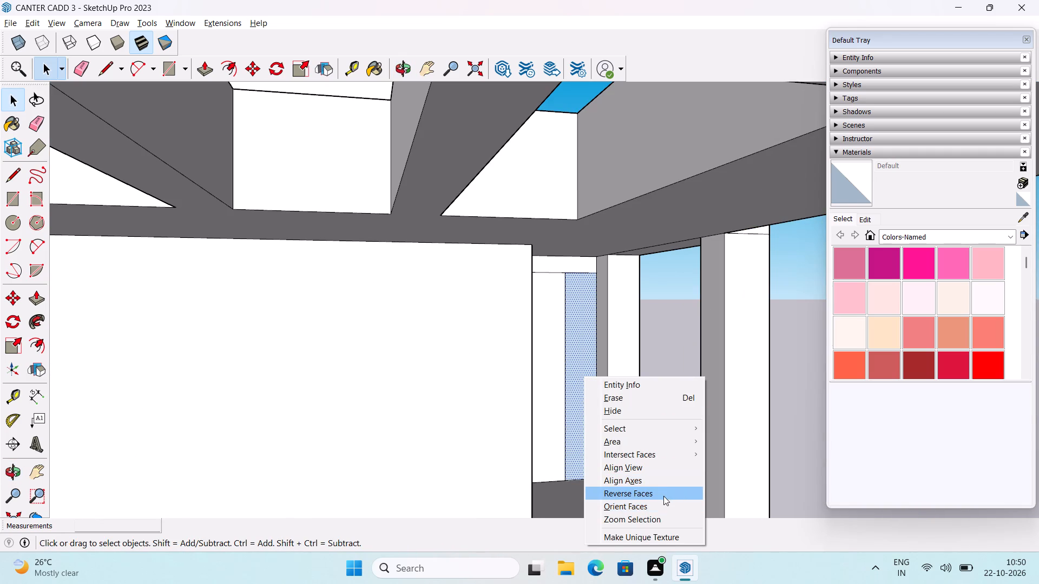
Reverse the narrow wall face beside the balcony frame again from the outside, so its front side faces outward.
scroll(657, 403, down, 7)
middle_drag(675, 448, 236, 416)
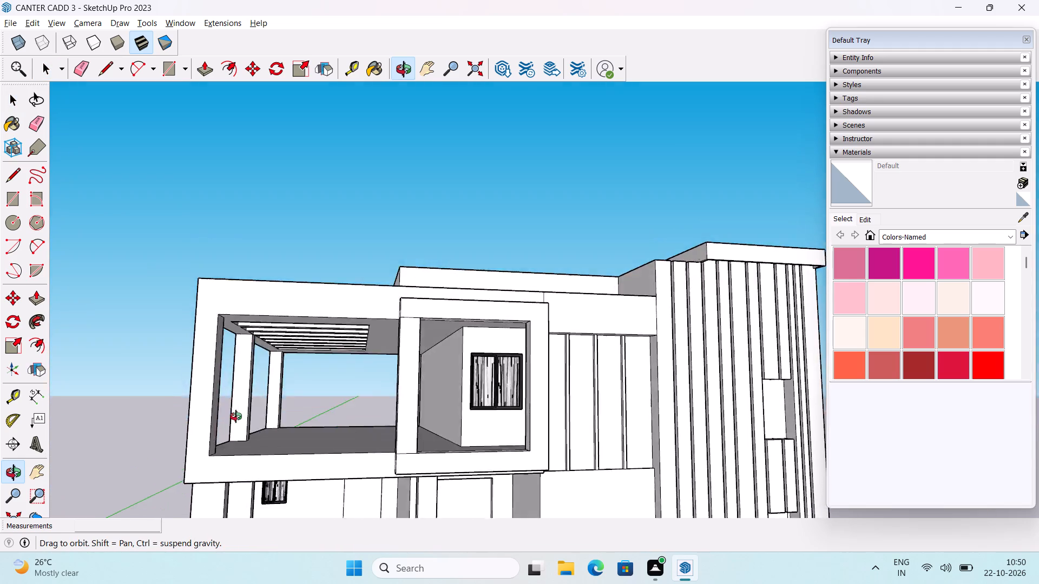
middle_drag(236, 416, 245, 419)
middle_drag(540, 429, 206, 427)
scroll(421, 429, up, 3)
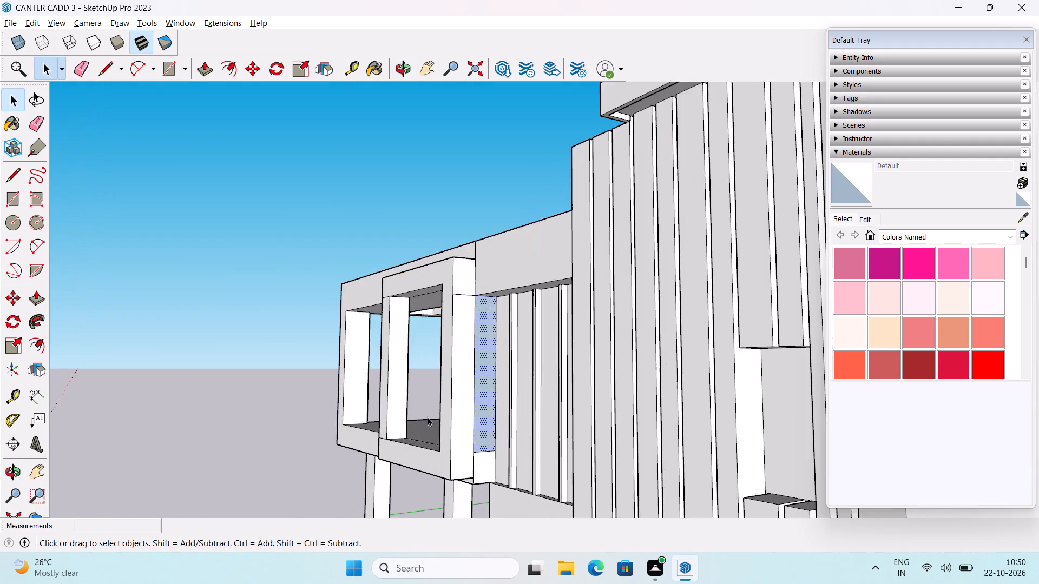
scroll(428, 417, up, 7)
scroll(493, 397, down, 3)
click(604, 374)
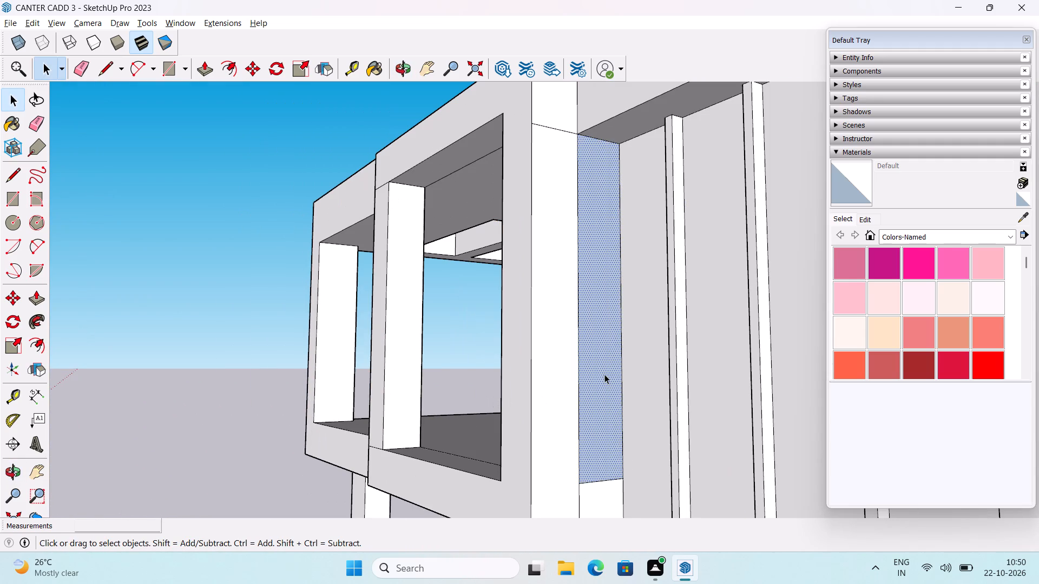
right_click(604, 375)
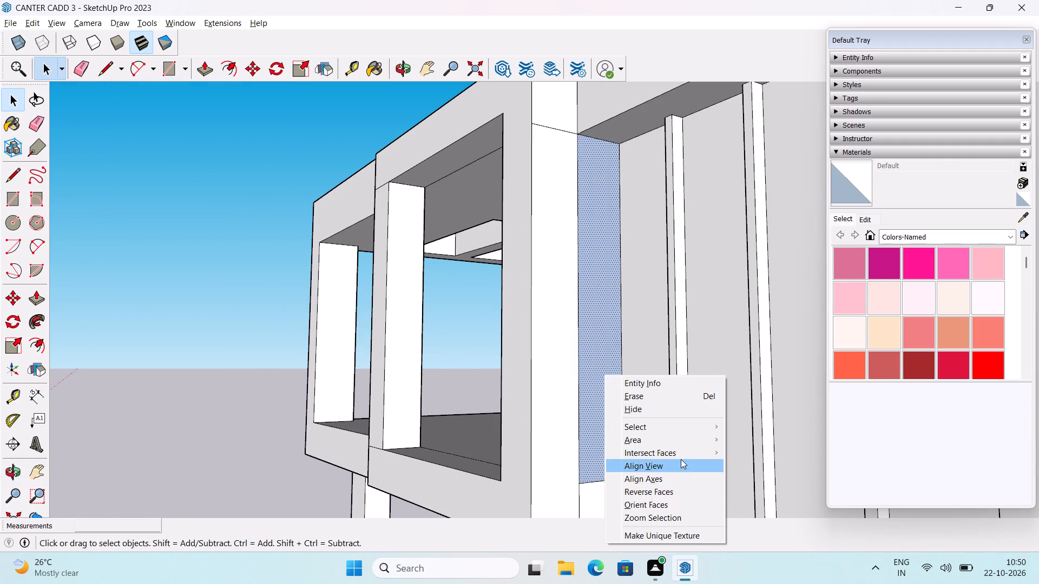
click(687, 495)
Clear the selection and inspect the balcony interior, curtained window and whole front facade for face orientation.
middle_drag(531, 404, 892, 396)
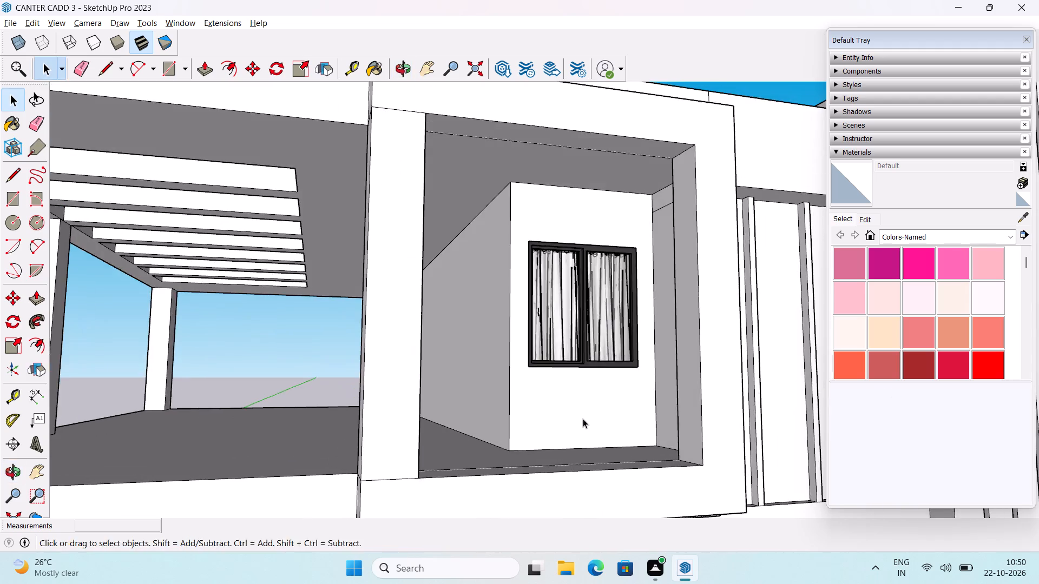
middle_drag(601, 408, 610, 470)
key(Escape)
scroll(616, 428, down, 2)
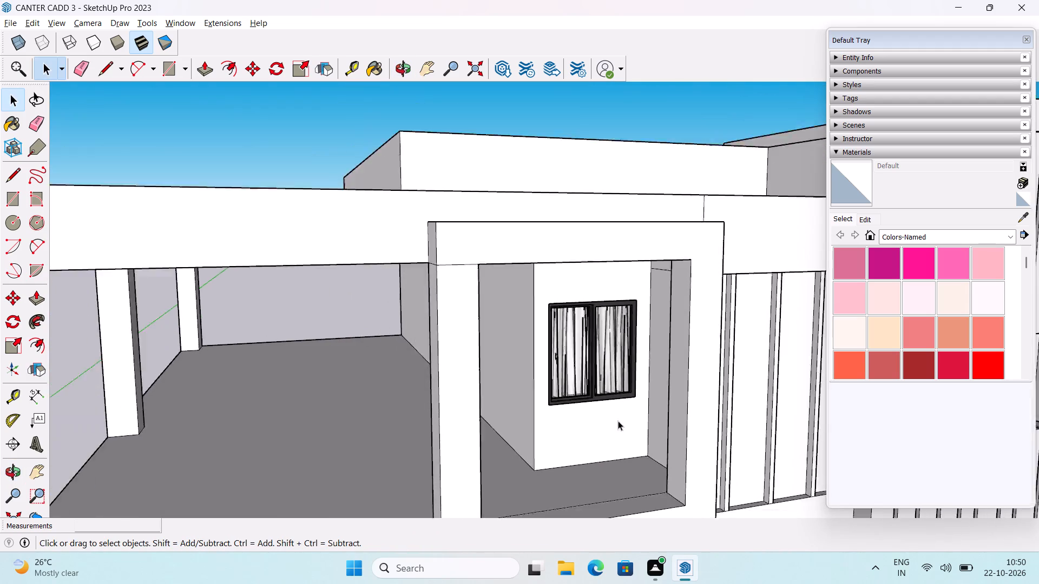
scroll(618, 421, down, 6)
middle_drag(624, 421, 614, 270)
scroll(614, 276, down, 2)
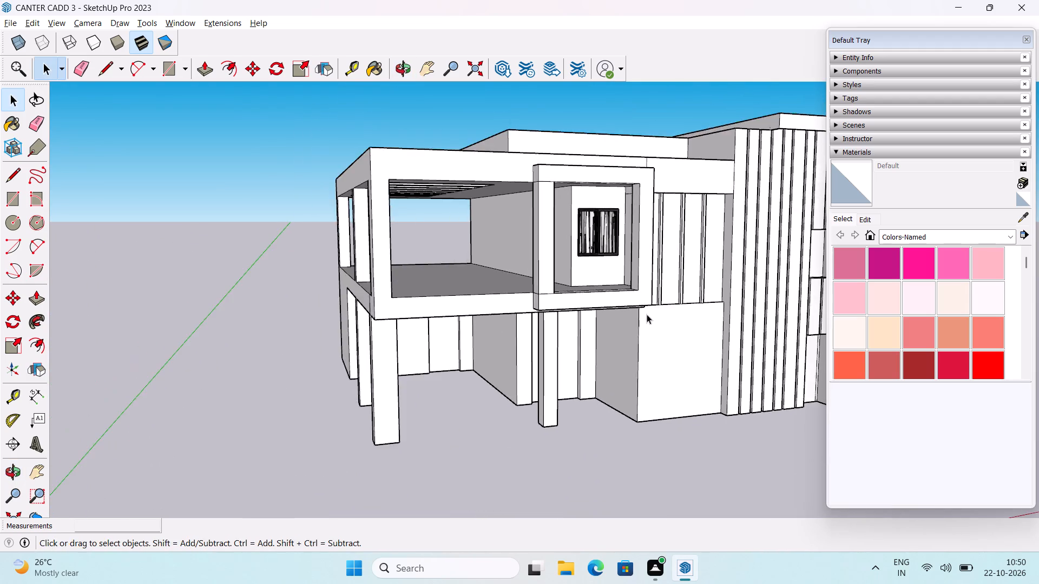
middle_drag(647, 314, 527, 326)
shift+middle_drag(570, 310, 463, 317)
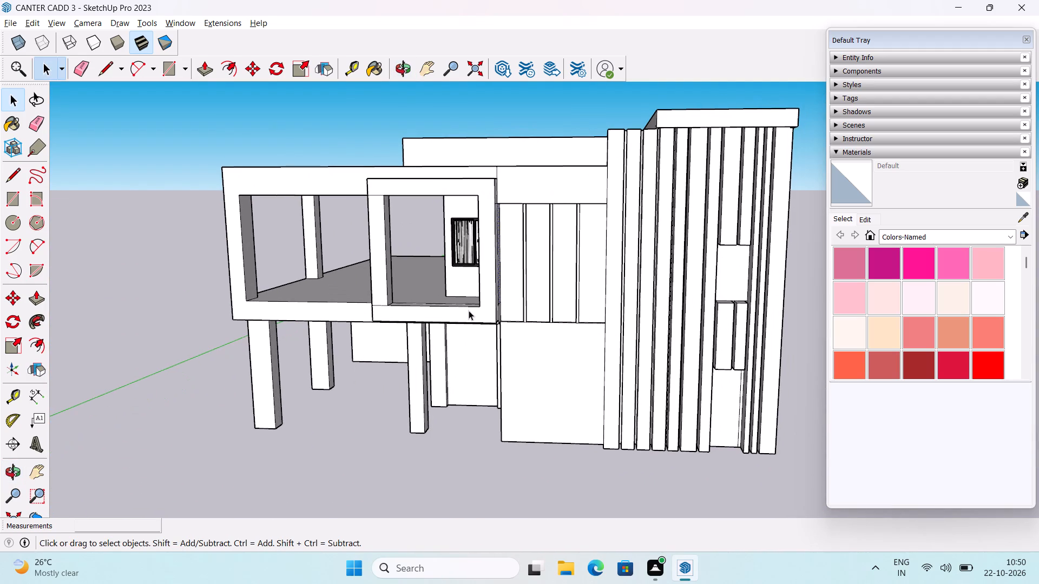
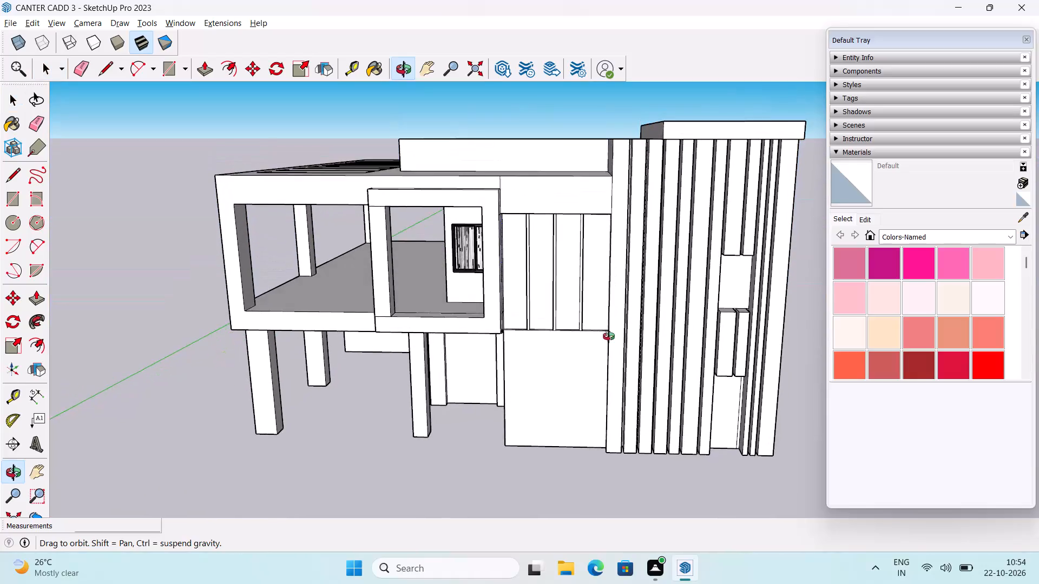
Examine the front facade, balcony, roof slats and underside of the house from several angles.
scroll(641, 278, down, 1)
middle_drag(628, 303, 615, 279)
middle_drag(616, 279, 600, 328)
middle_drag(592, 339, 617, 286)
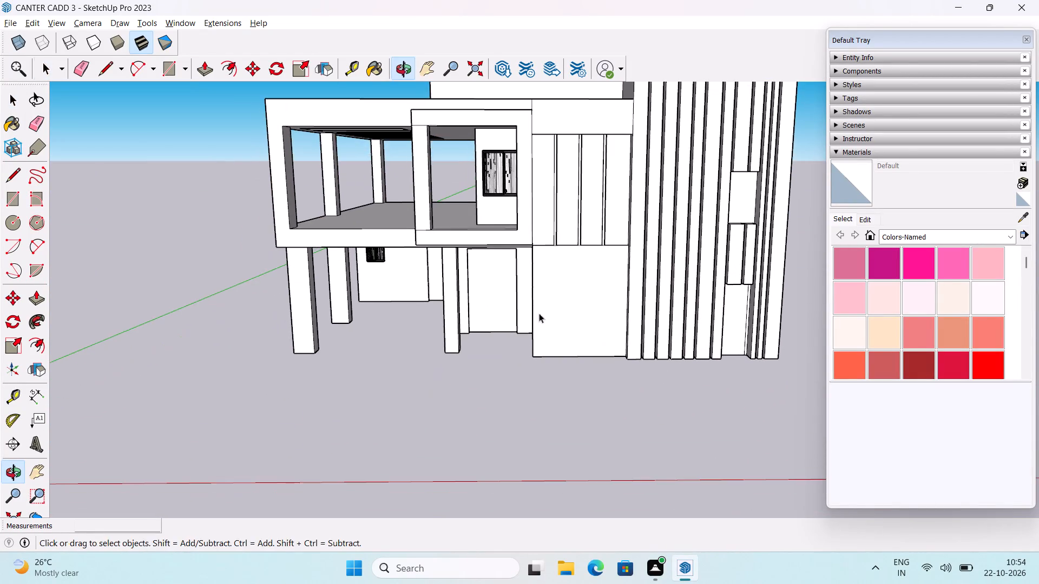
middle_drag(519, 284, 578, 336)
middle_drag(580, 318, 544, 324)
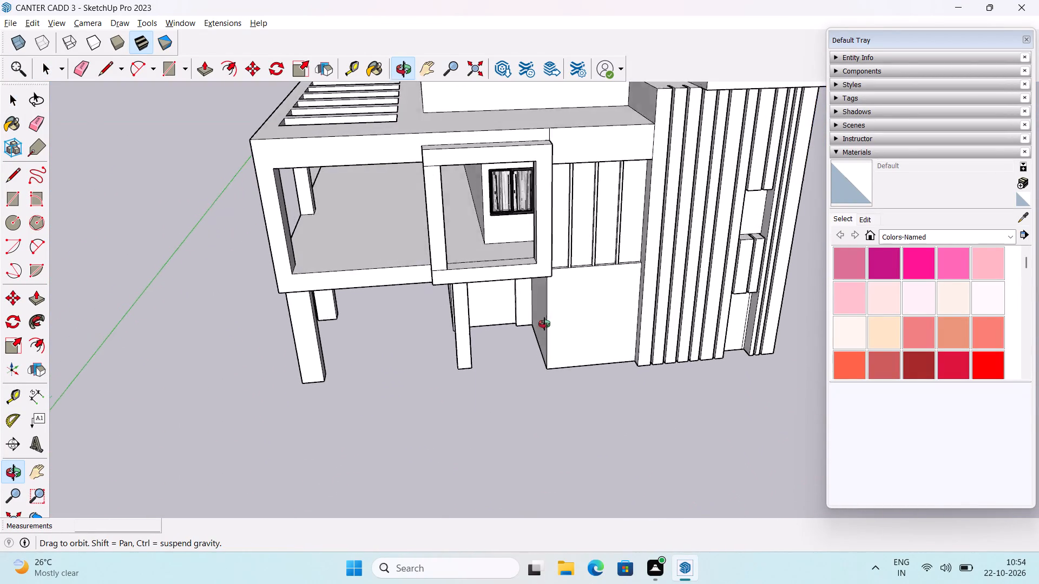
middle_drag(544, 324, 515, 255)
middle_drag(531, 242, 523, 328)
middle_drag(534, 333, 546, 239)
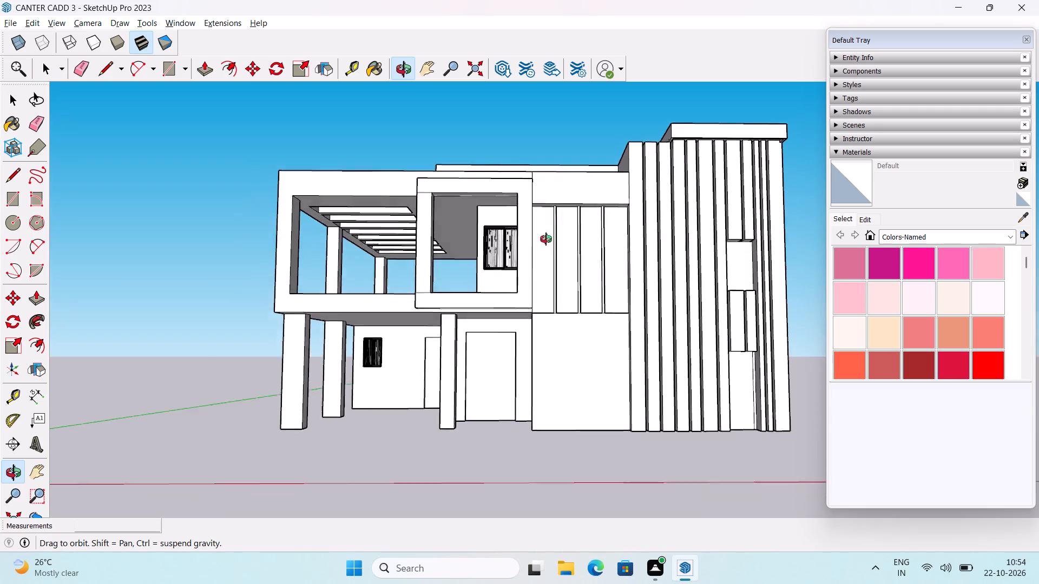
middle_drag(546, 239, 536, 196)
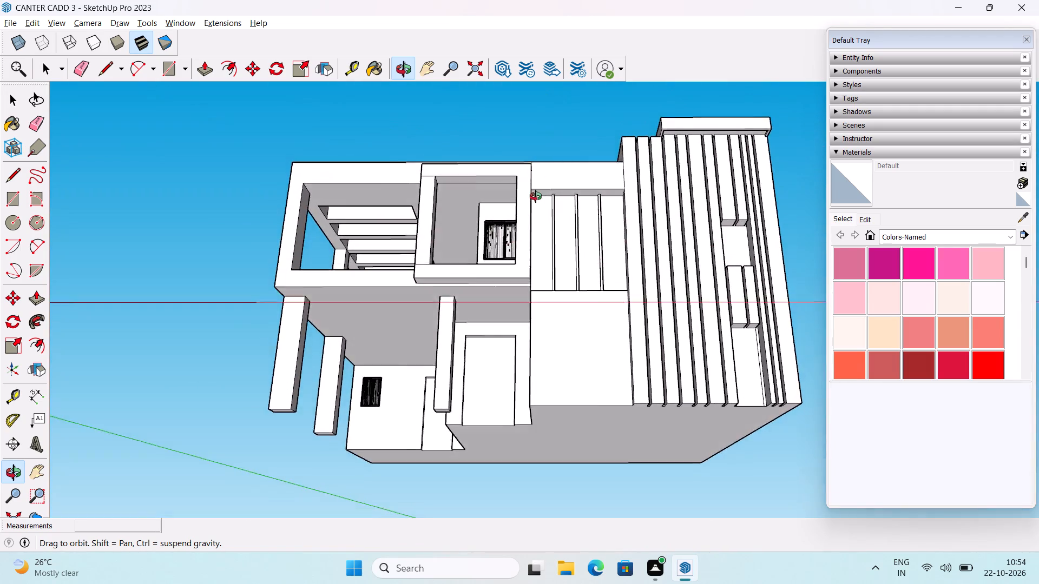
middle_drag(536, 196, 584, 343)
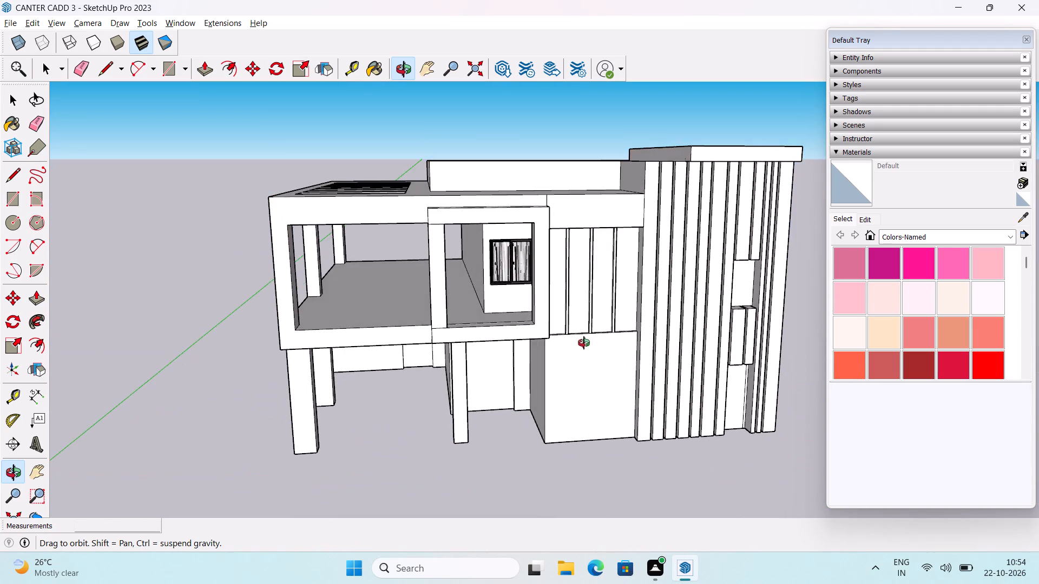
middle_drag(584, 343, 551, 181)
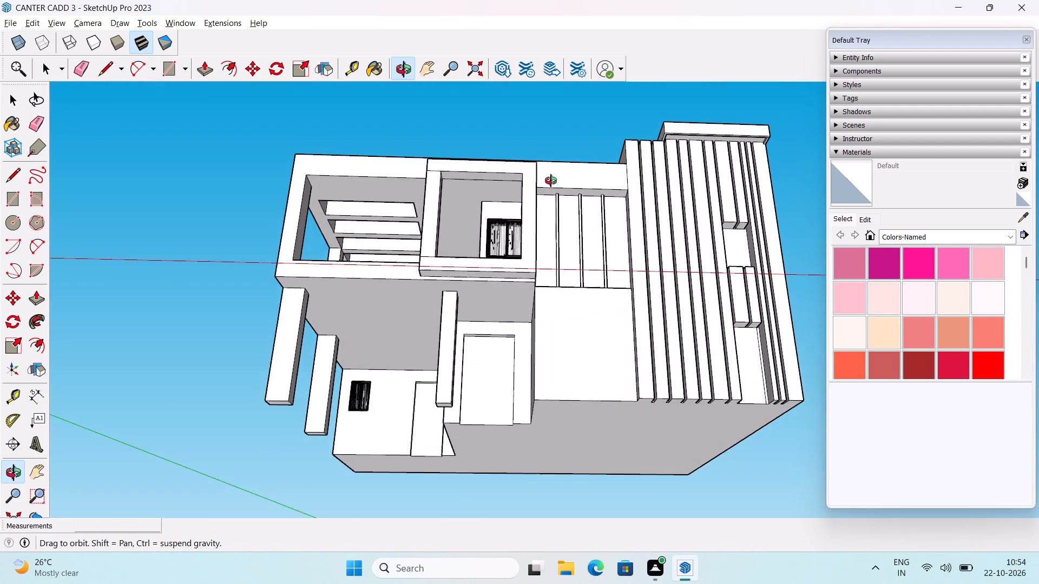
middle_drag(551, 181, 575, 282)
scroll(541, 290, up, 2)
middle_drag(612, 297, 524, 293)
scroll(535, 290, down, 1)
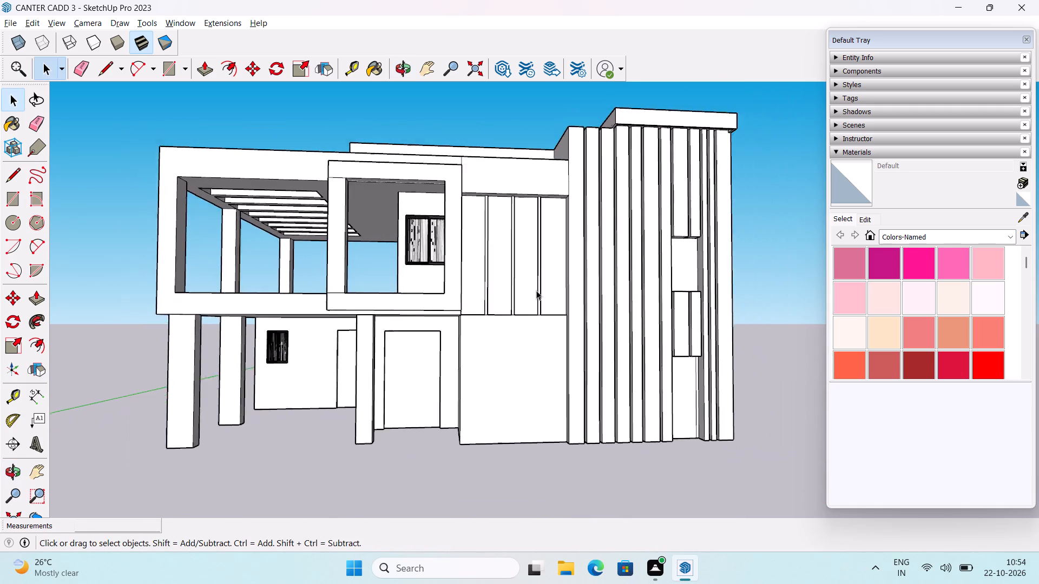
scroll(536, 290, down, 1)
middle_drag(554, 302, 452, 188)
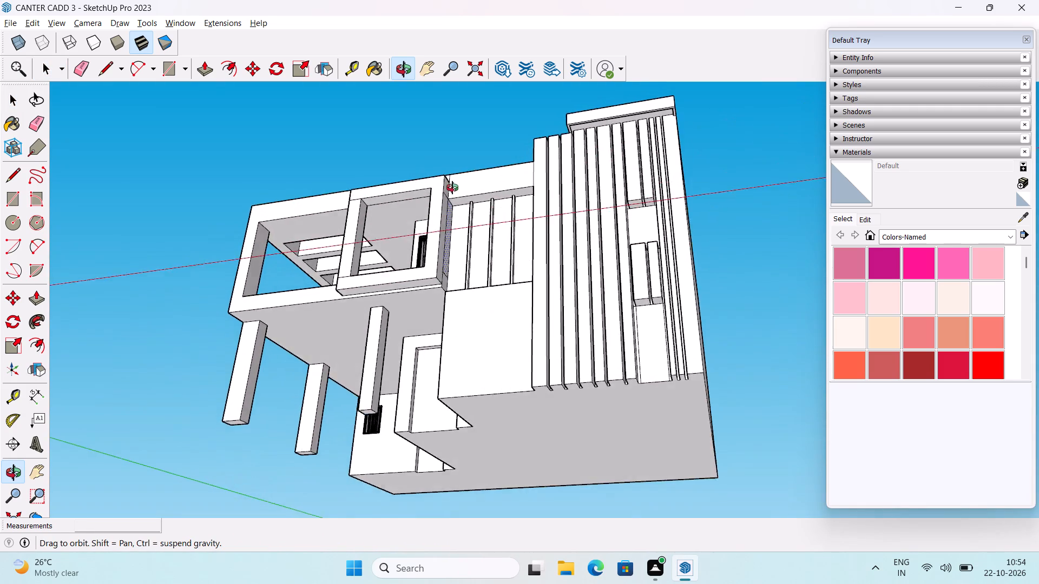
middle_drag(452, 188, 524, 379)
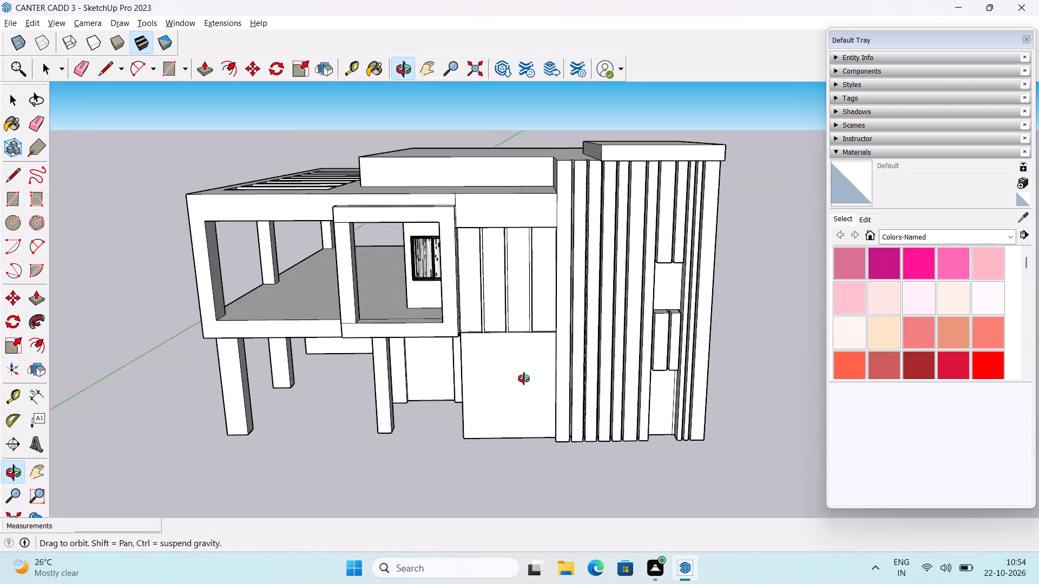
middle_drag(524, 379, 523, 390)
middle_drag(557, 334, 556, 334)
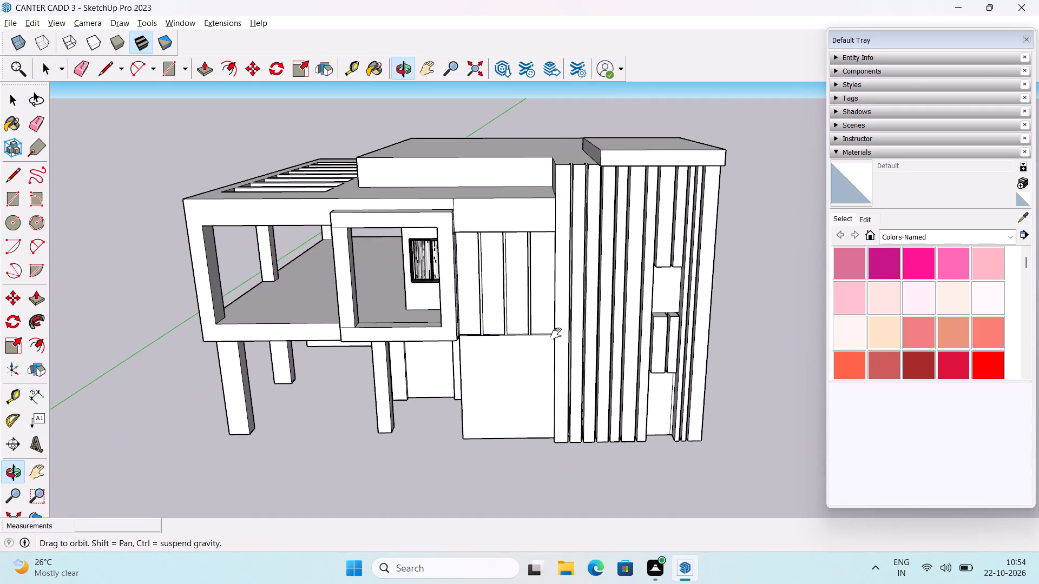
middle_drag(556, 334, 541, 330)
middle_drag(508, 355, 504, 308)
middle_drag(490, 315, 670, 366)
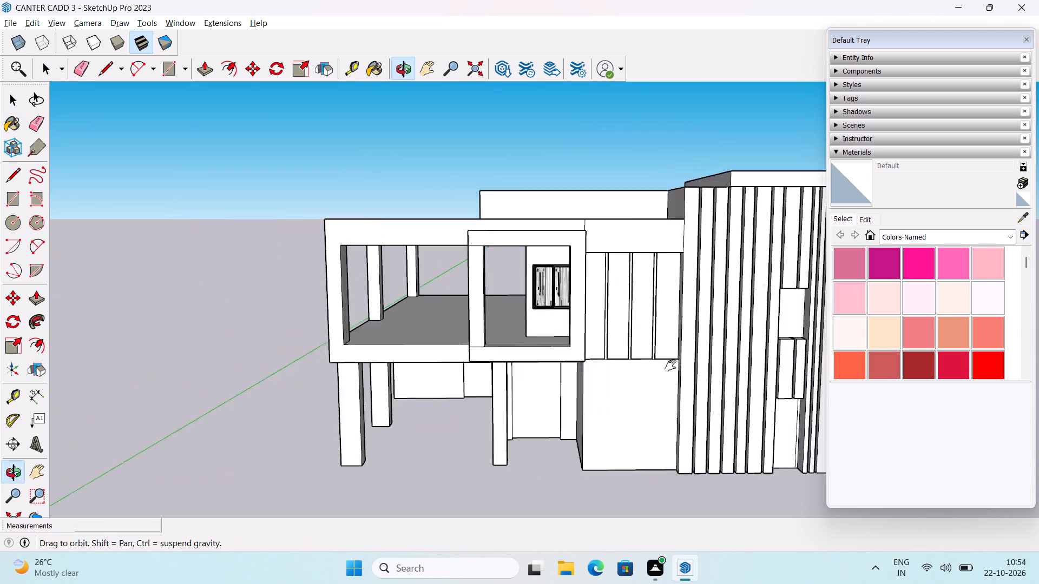
middle_drag(670, 366, 670, 366)
middle_drag(656, 355, 663, 344)
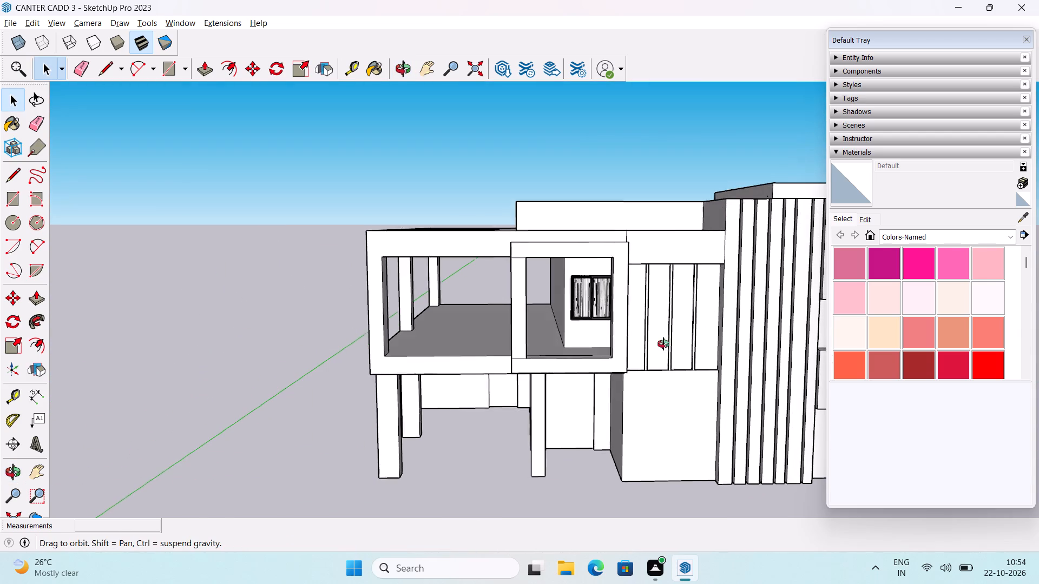
middle_drag(663, 344, 659, 309)
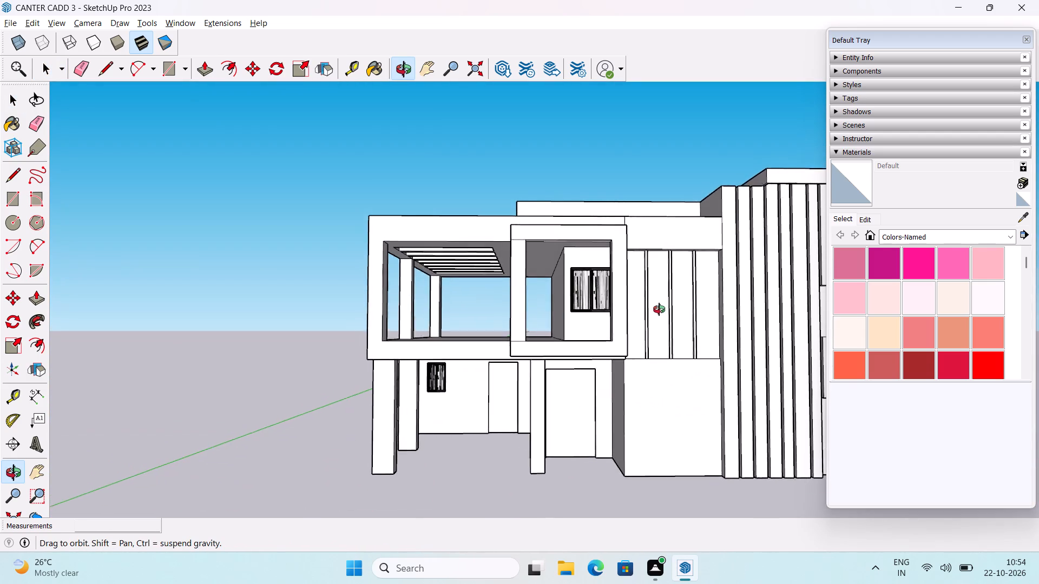
middle_drag(659, 309, 630, 321)
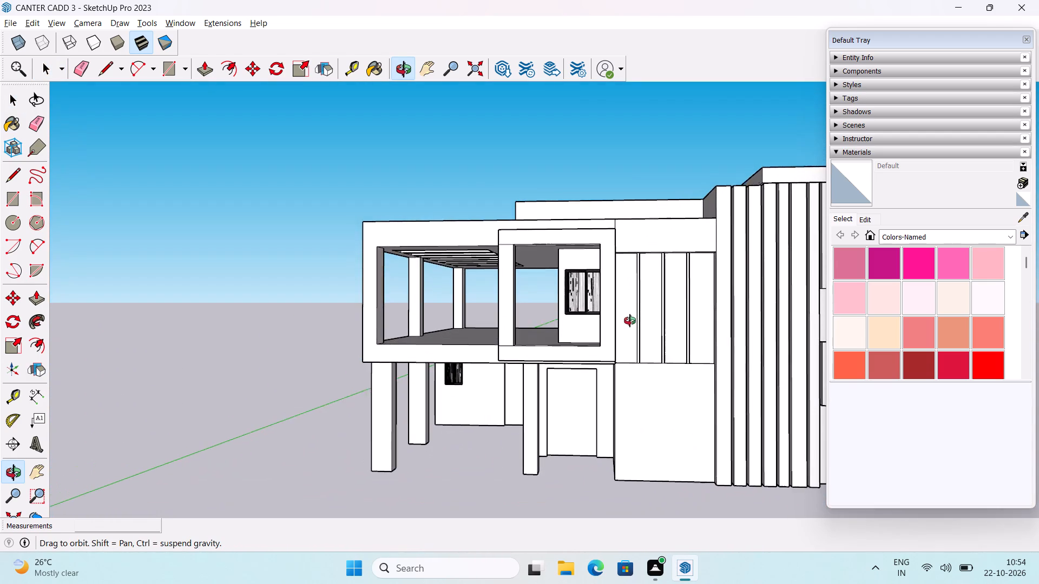
middle_drag(630, 321, 634, 326)
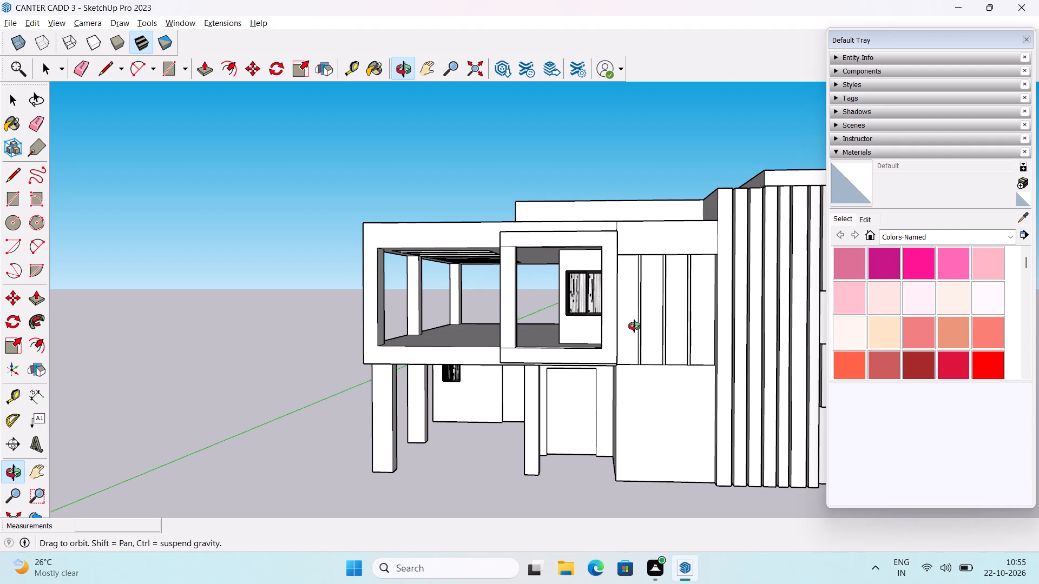
middle_drag(634, 326, 681, 355)
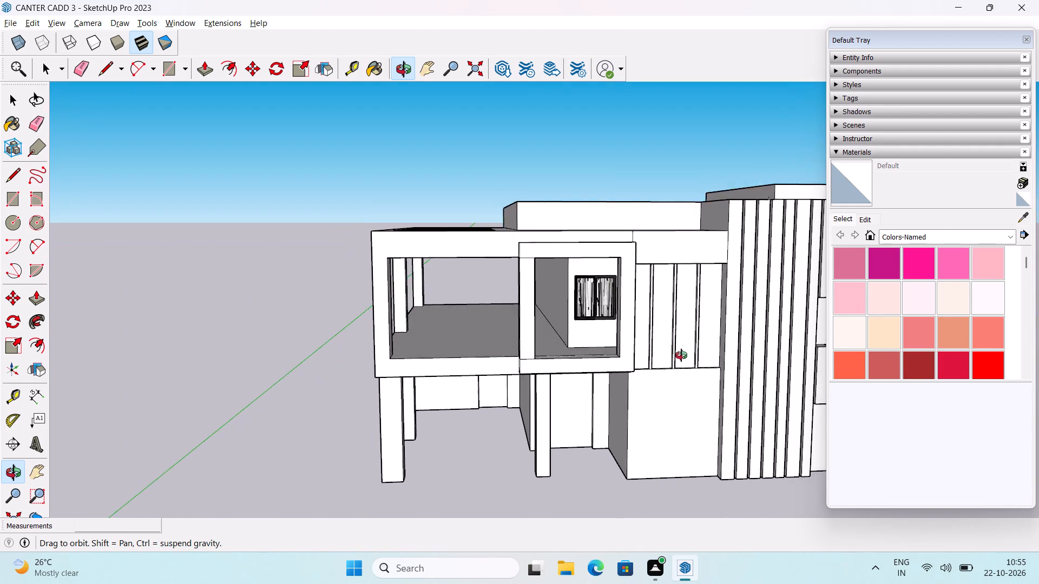
middle_drag(681, 355, 688, 366)
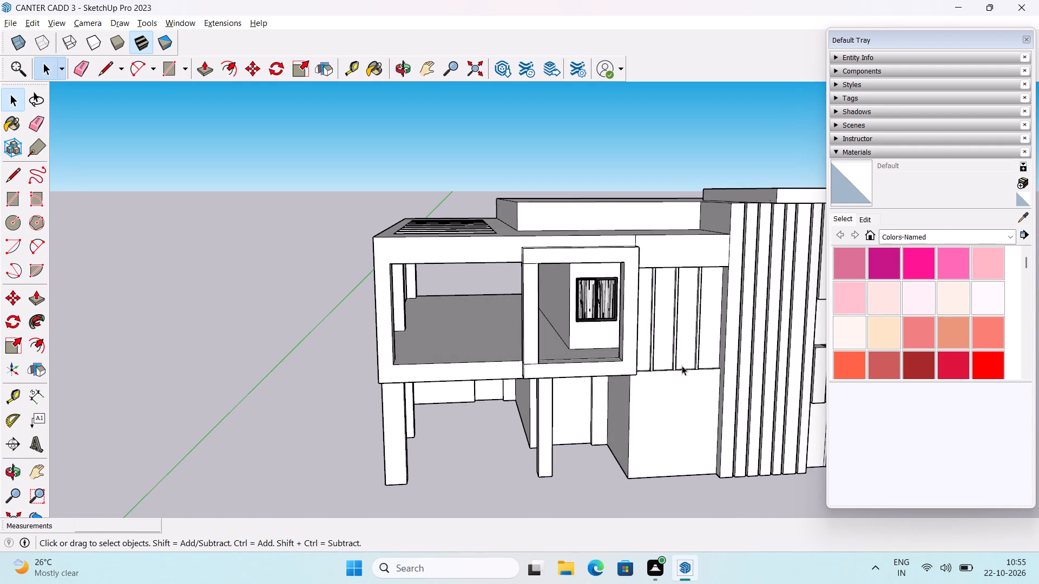
shift+middle_drag(682, 366, 621, 288)
middle_drag(632, 322, 550, 276)
scroll(559, 273, down, 1)
shift+middle_drag(559, 273, 559, 316)
middle_drag(556, 315, 576, 311)
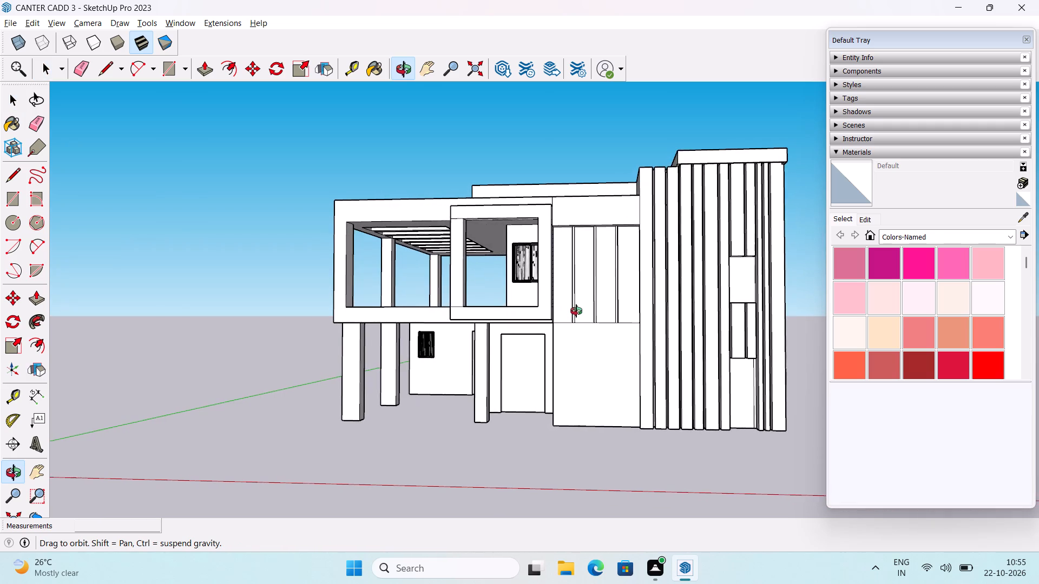
middle_drag(576, 311, 590, 344)
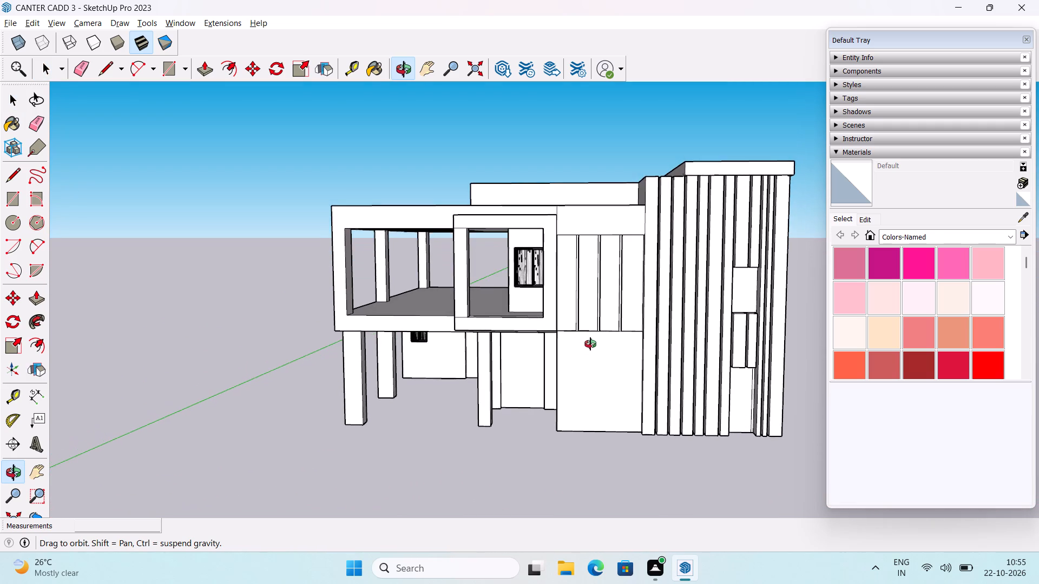
middle_drag(590, 344, 590, 363)
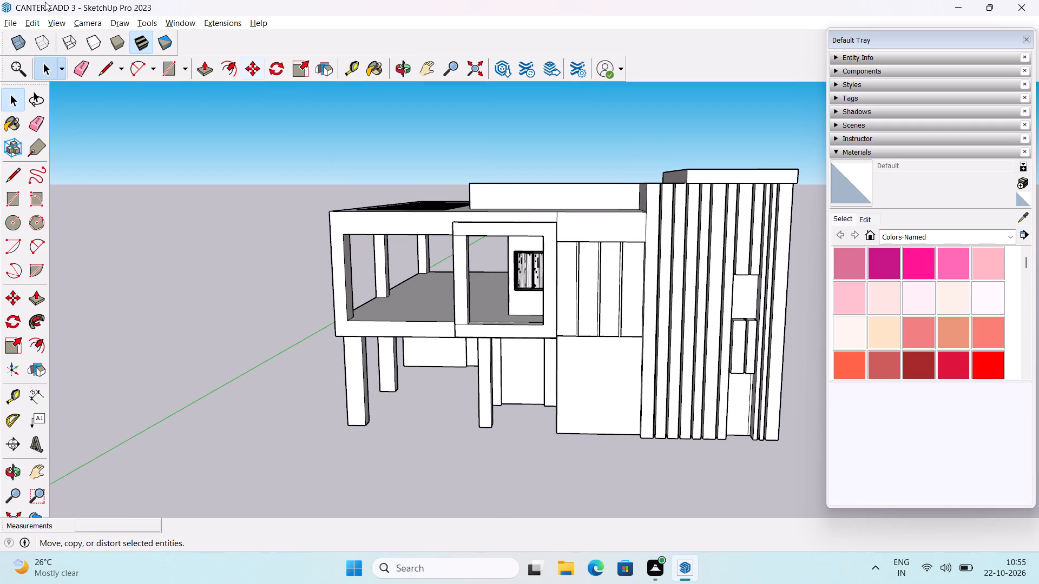
Open the dialog for importing a file into the model.
click(9, 28)
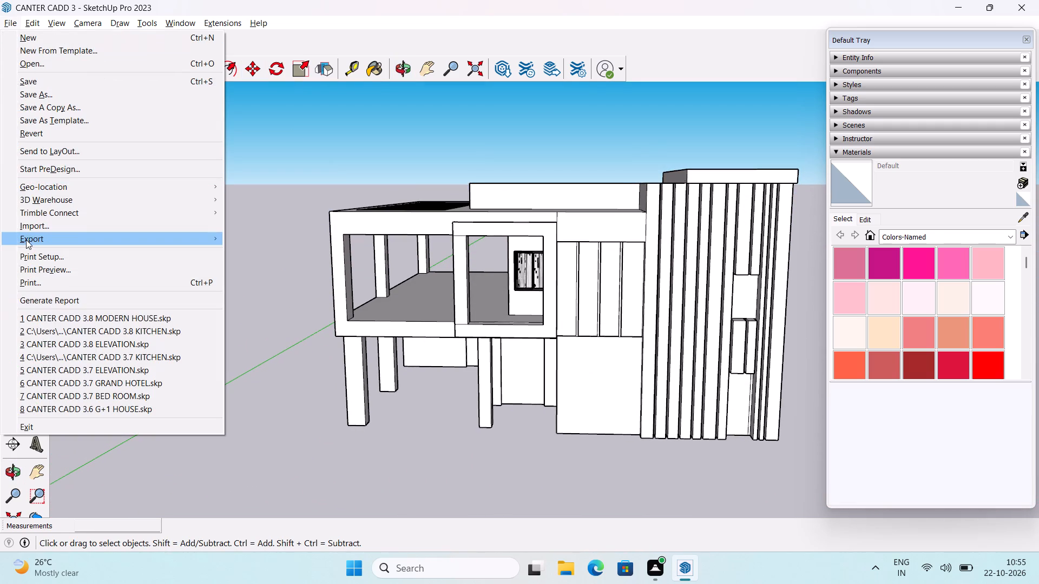
click(52, 227)
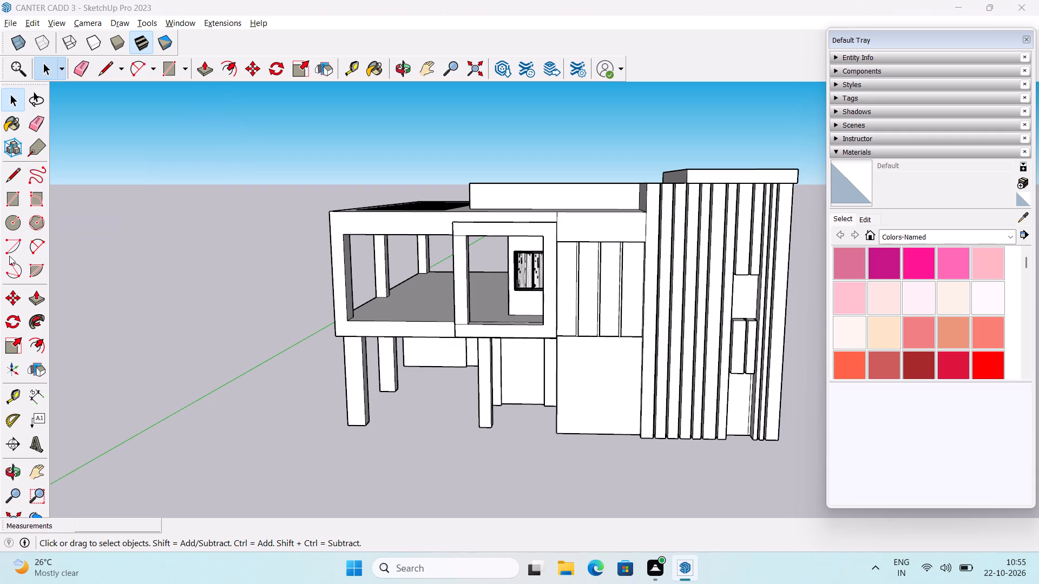
click(58, 197)
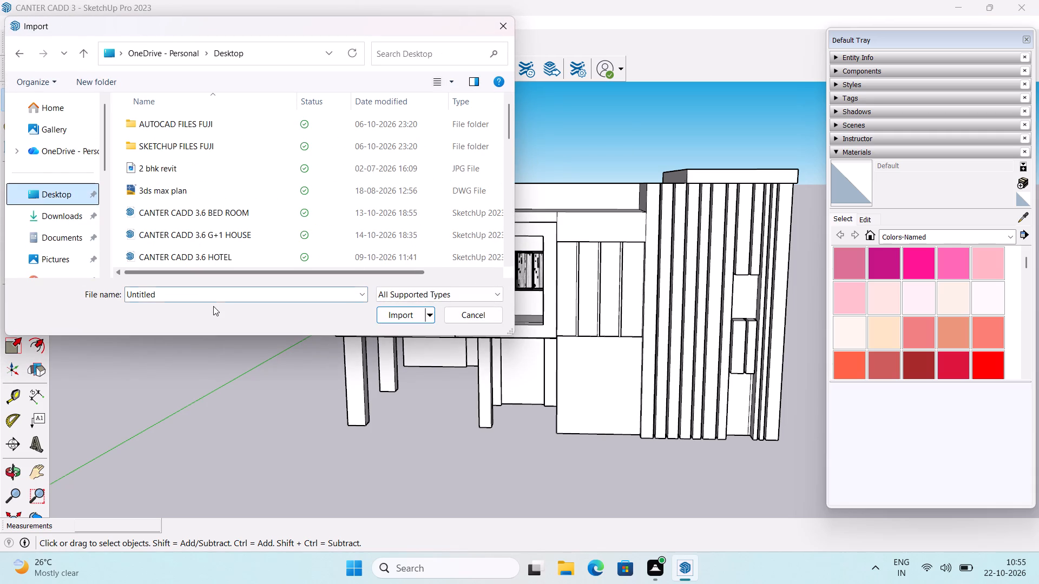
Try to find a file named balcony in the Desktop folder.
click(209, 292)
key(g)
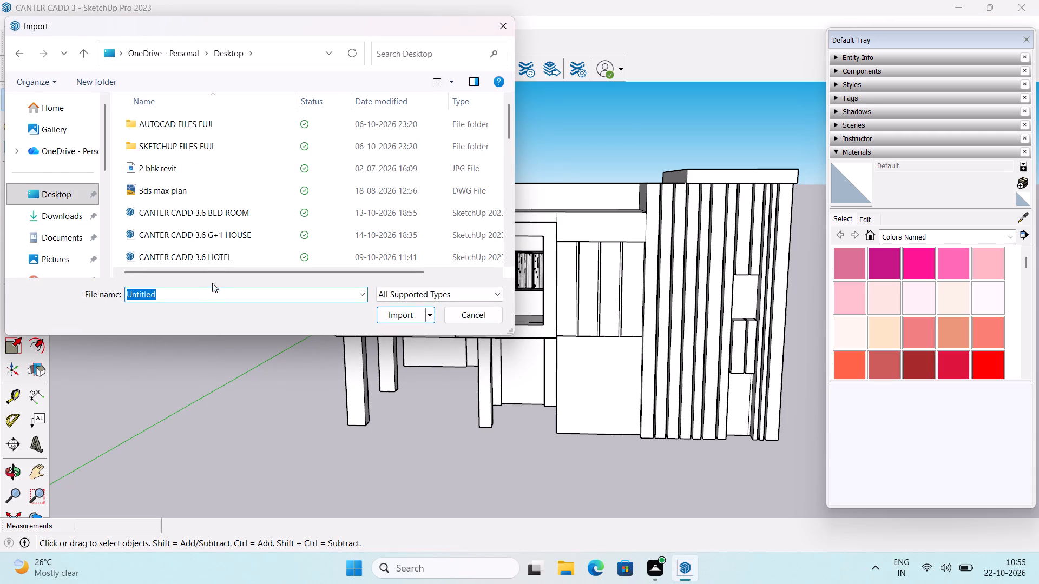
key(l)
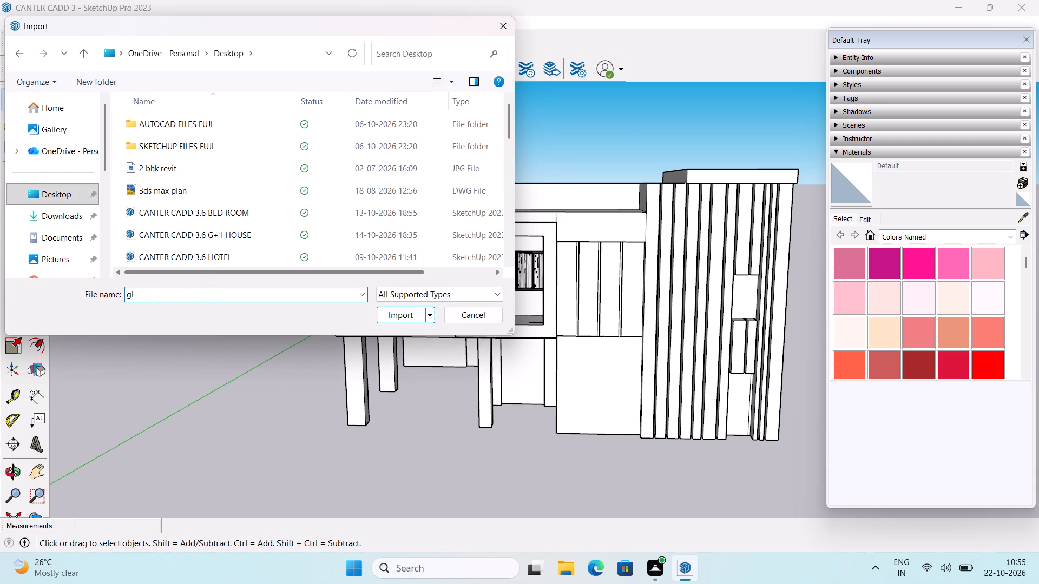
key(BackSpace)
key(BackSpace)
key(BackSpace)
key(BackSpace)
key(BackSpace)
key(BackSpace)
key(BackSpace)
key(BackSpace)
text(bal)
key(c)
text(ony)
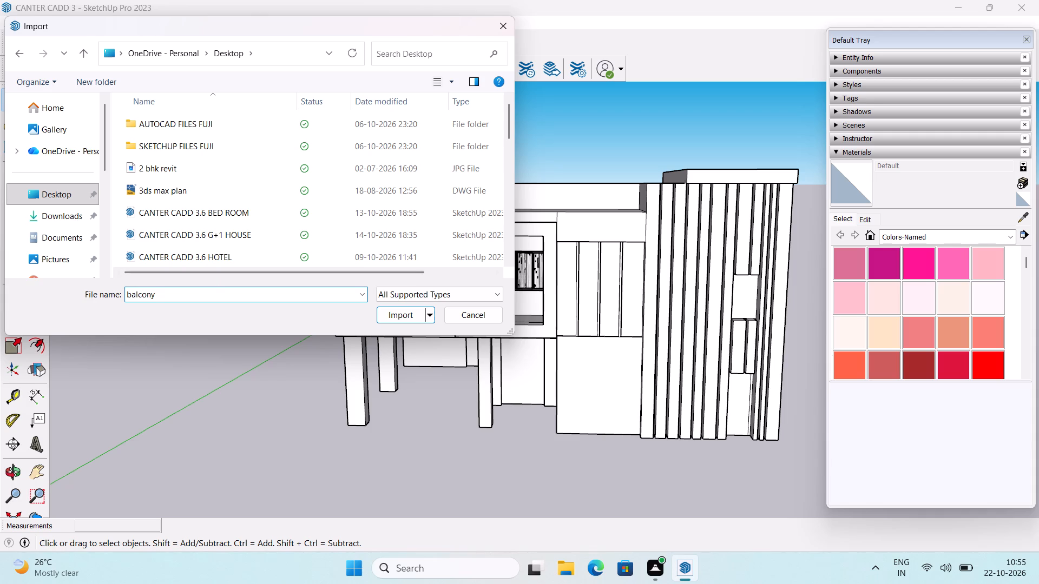
Import the glass railing component Glass+Railing+(3).skp from the Downloads folder.
click(65, 220)
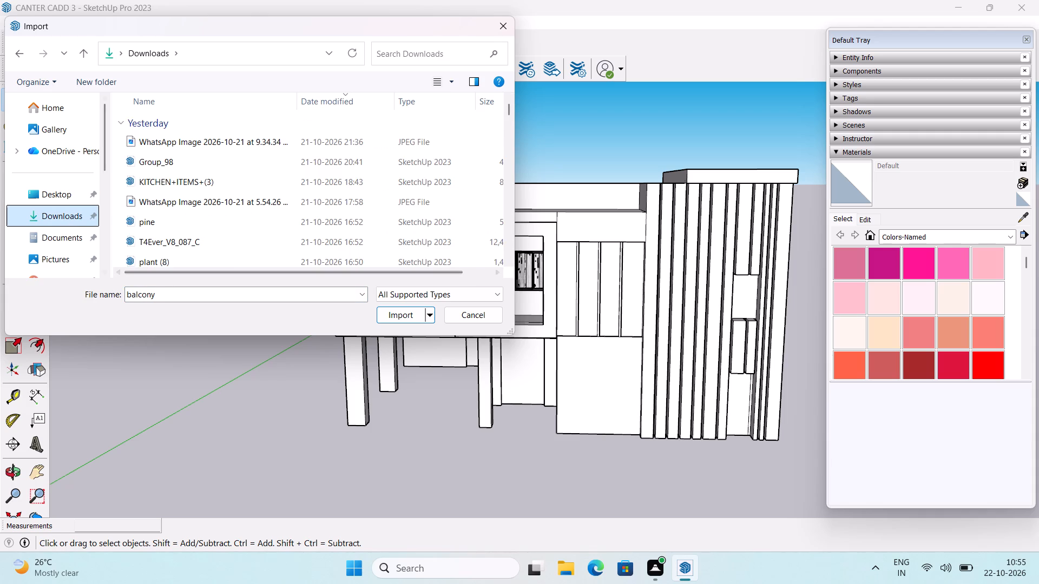
double_click(182, 298)
double_click(183, 299)
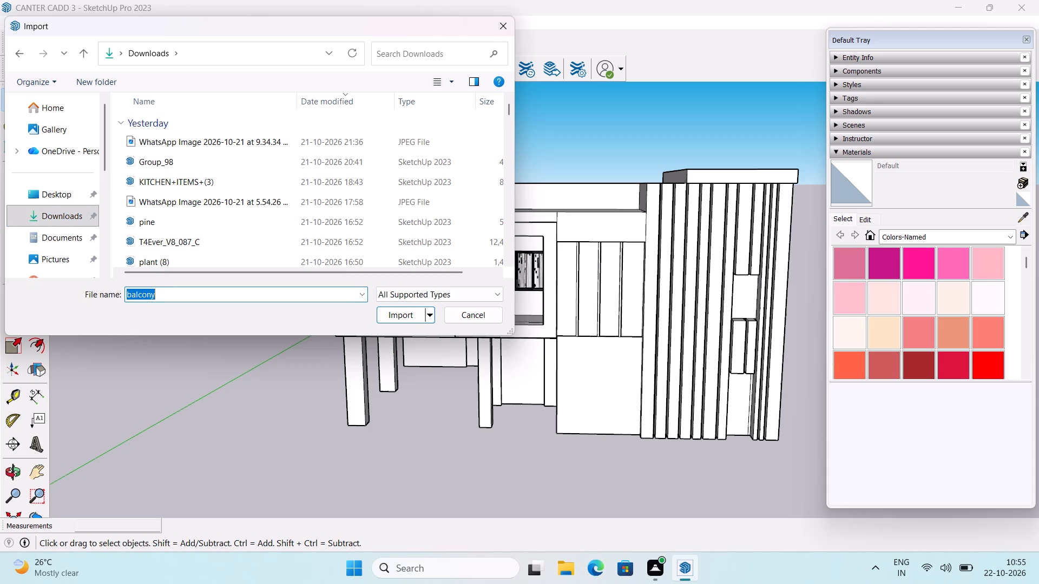
key(g)
key(l)
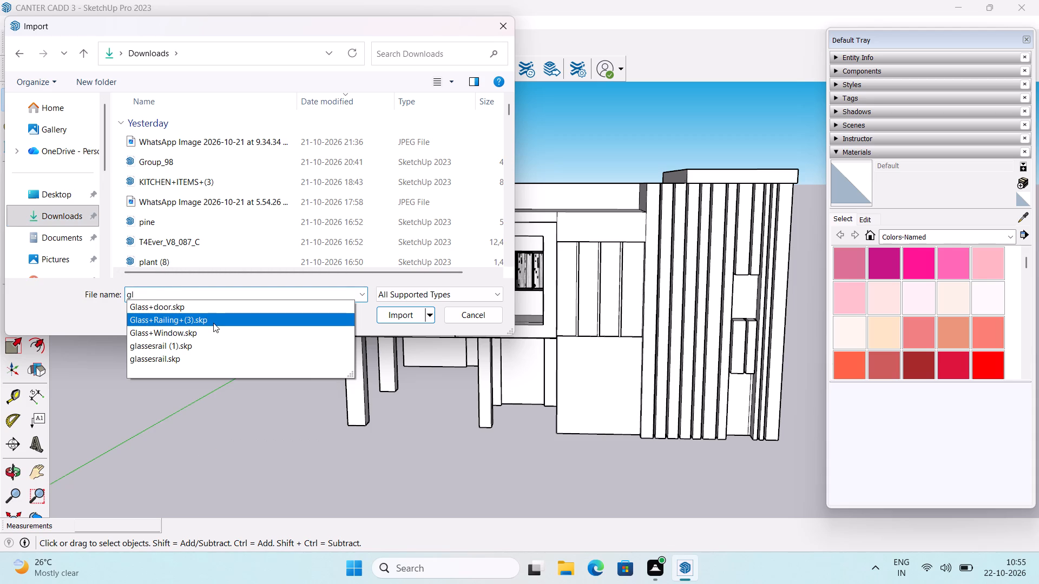
click(216, 320)
click(407, 313)
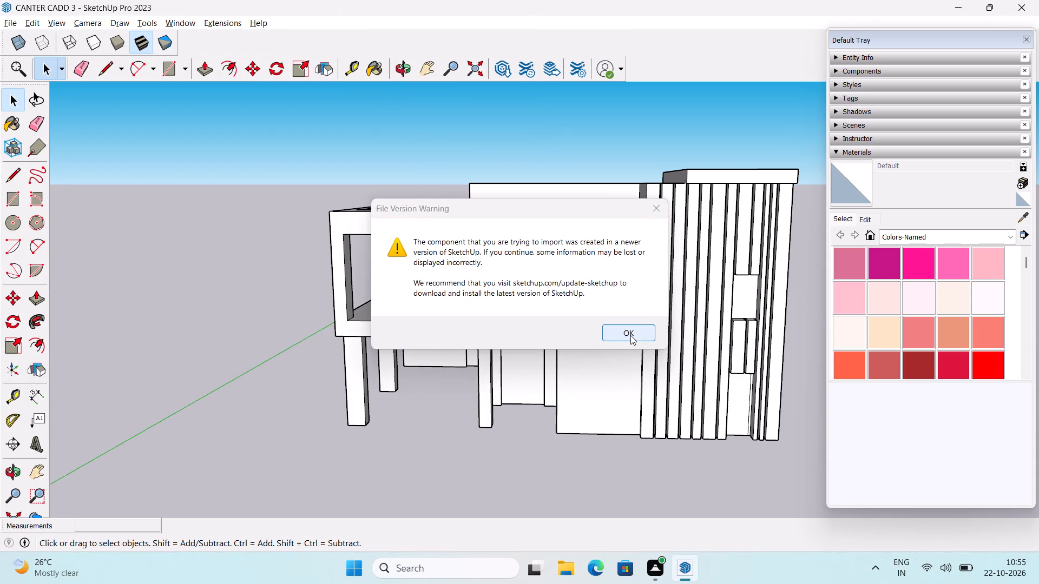
click(630, 335)
Place the glass railing at the inner bottom corner of the upper-floor balcony's front opening, beside the corner column.
scroll(321, 332, up, 4)
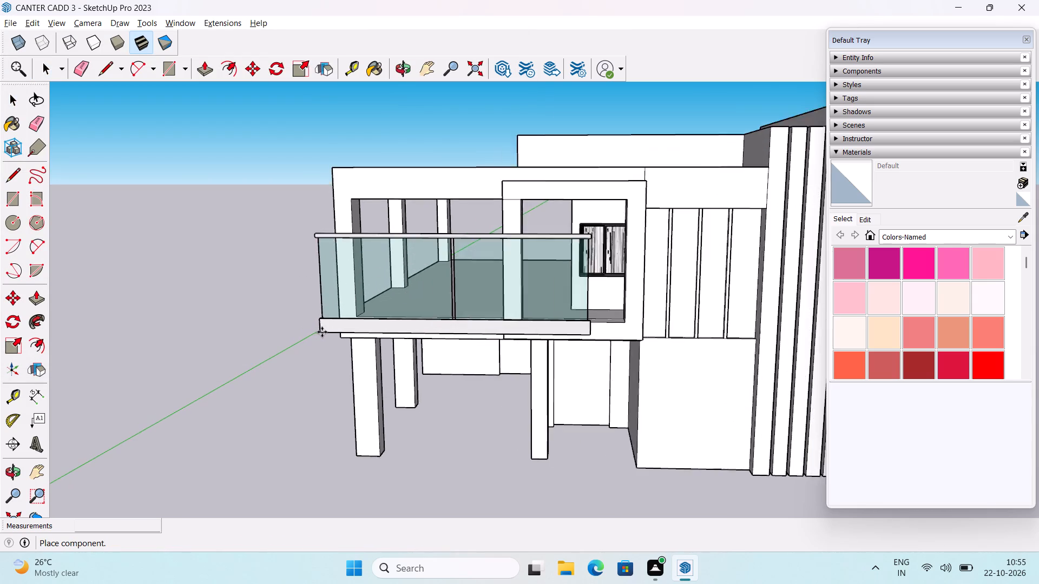
scroll(322, 332, up, 1)
middle_drag(429, 344, 441, 313)
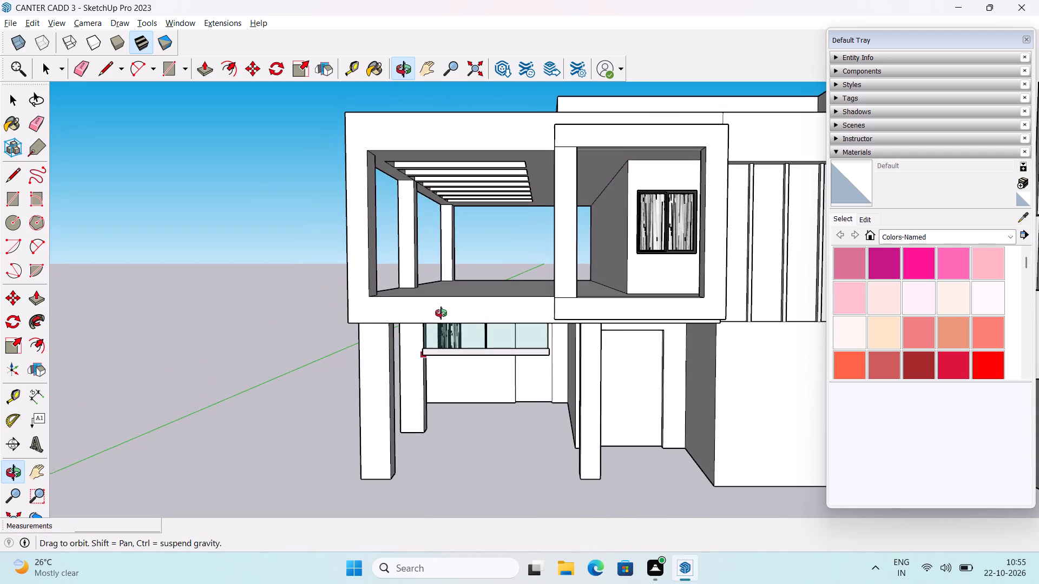
middle_drag(441, 313, 448, 377)
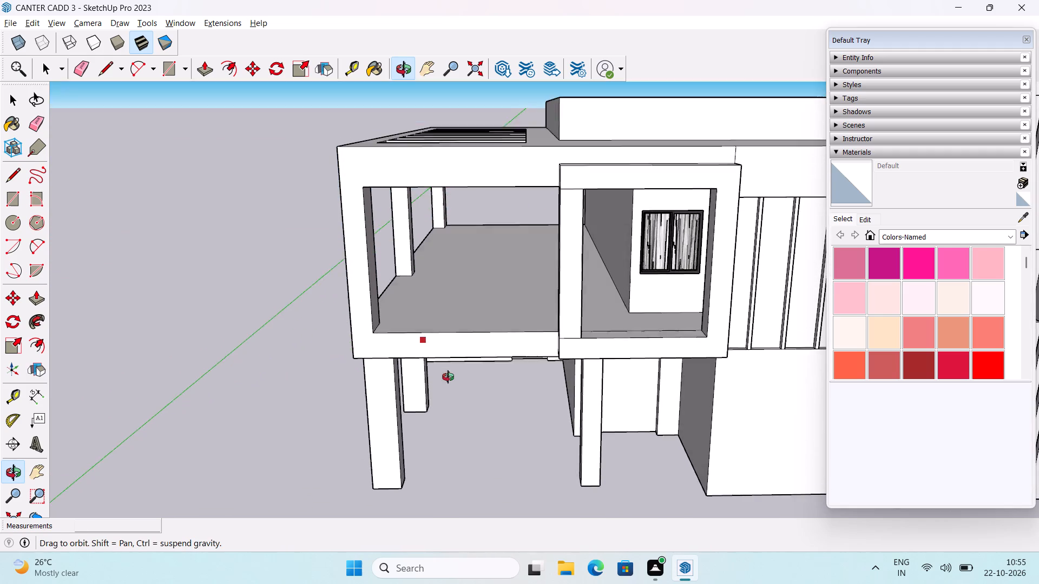
middle_drag(448, 377, 446, 374)
scroll(417, 335, up, 3)
scroll(368, 324, up, 9)
middle_drag(368, 324, 400, 384)
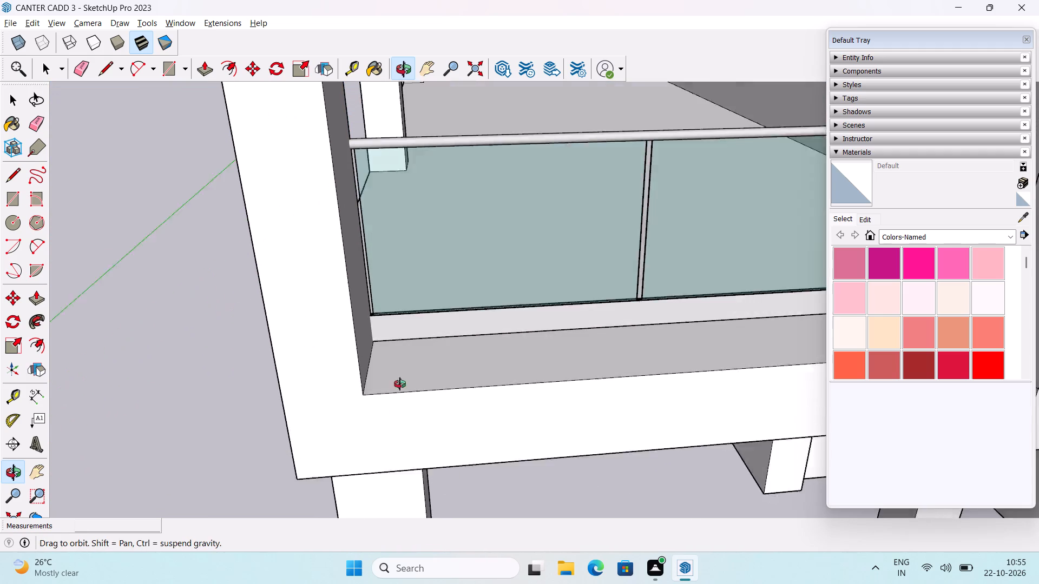
middle_drag(400, 384, 398, 388)
scroll(400, 380, down, 1)
middle_drag(400, 380, 396, 306)
middle_drag(390, 313, 310, 336)
click(334, 292)
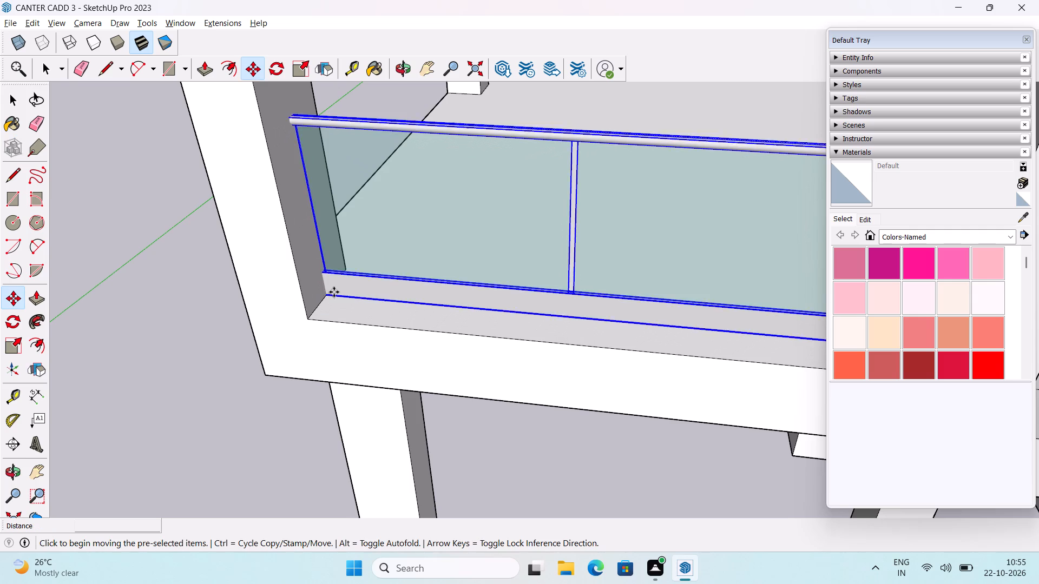
Scale the railing lengthwise along the red axis so it spans the balcony's front through the projecting frame to its far end.
scroll(334, 292, down, 6)
middle_drag(354, 304, 728, 298)
middle_drag(363, 324, 477, 318)
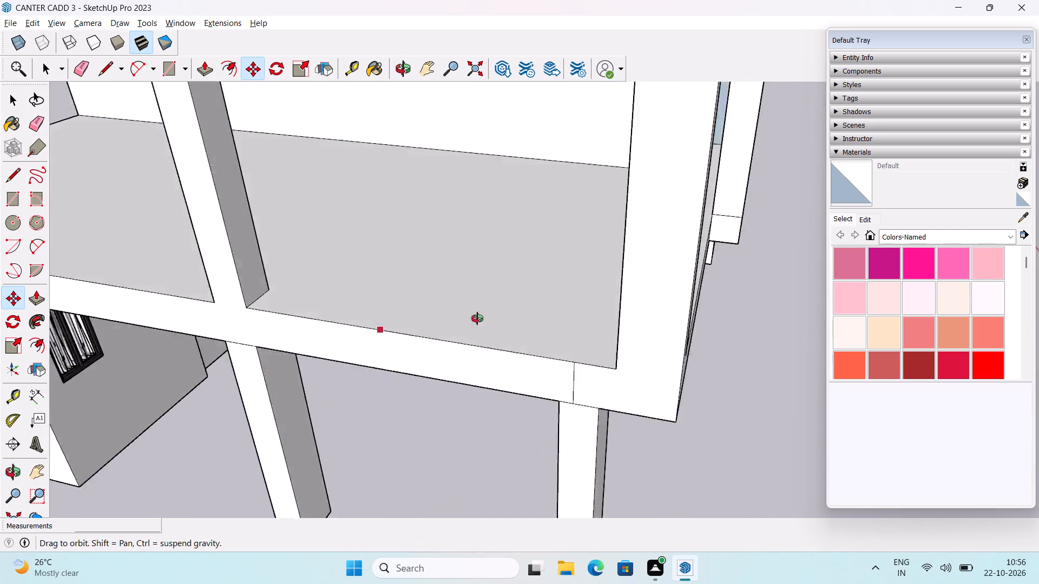
middle_drag(477, 318, 544, 306)
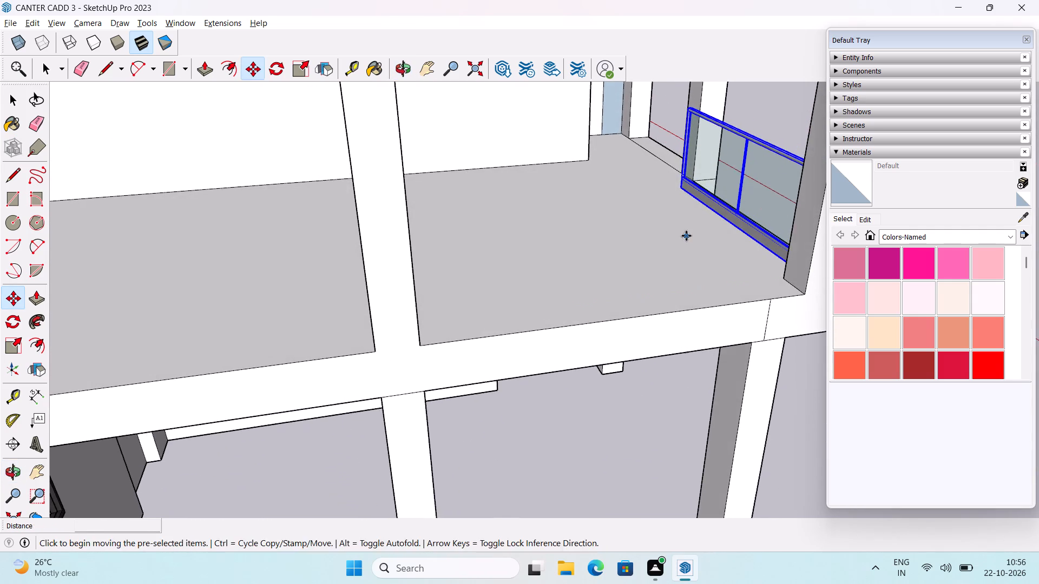
middle_drag(686, 236, 590, 417)
middle_drag(583, 413, 587, 342)
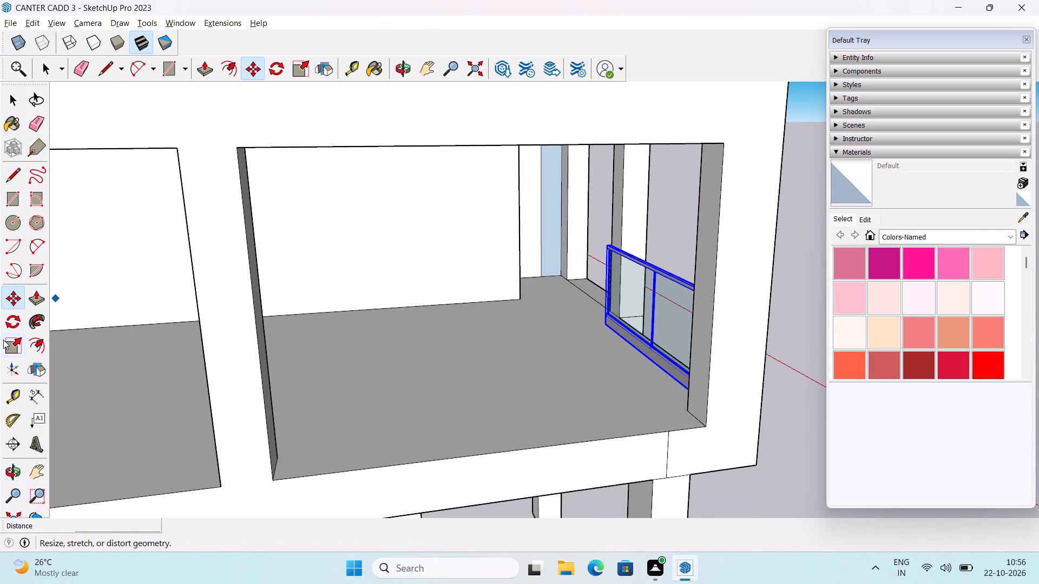
click(16, 351)
scroll(590, 289, up, 8)
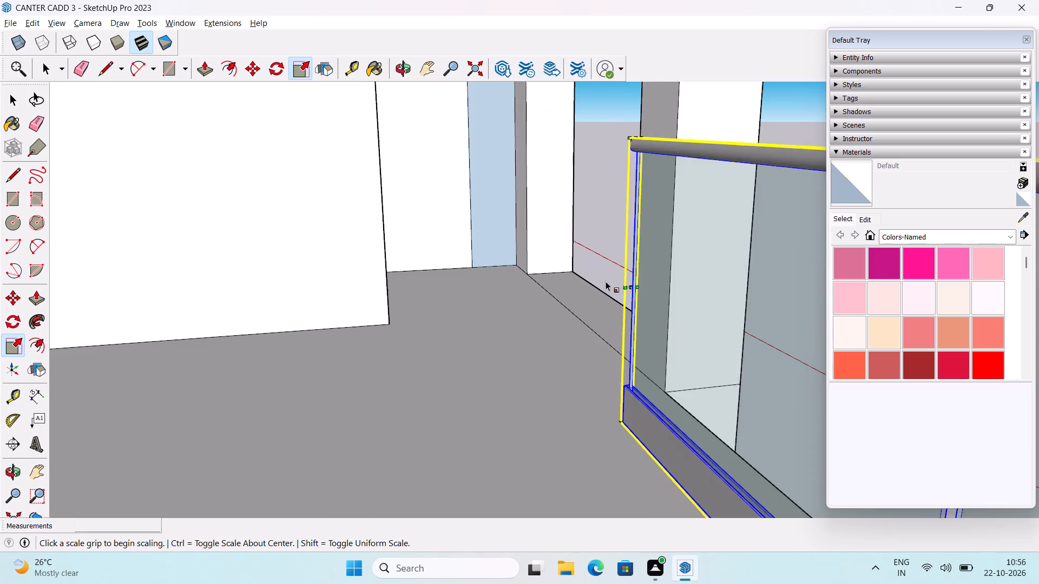
scroll(606, 281, up, 2)
scroll(616, 292, down, 3)
middle_drag(618, 300, 647, 322)
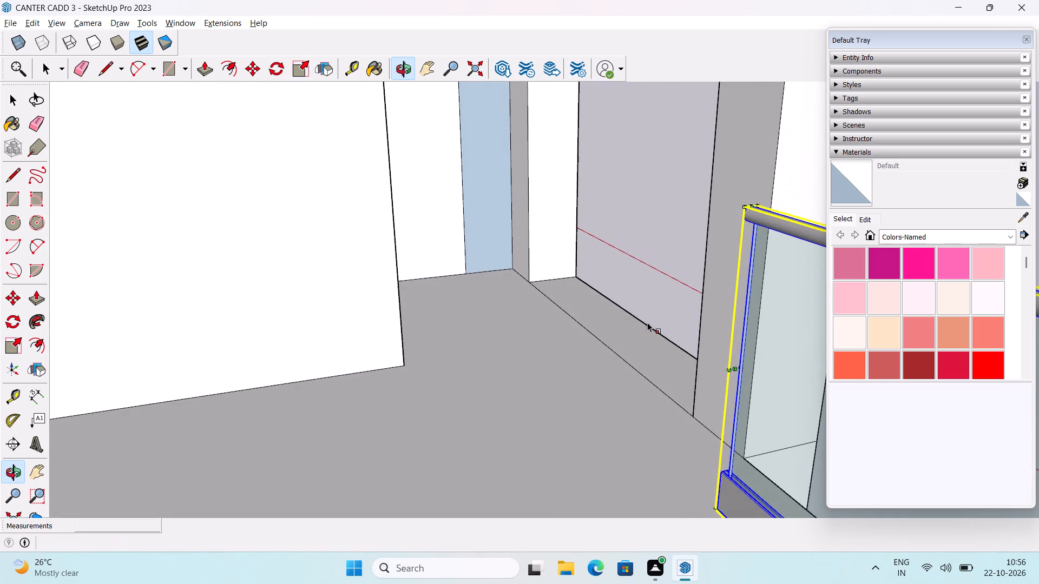
middle_drag(648, 322, 535, 317)
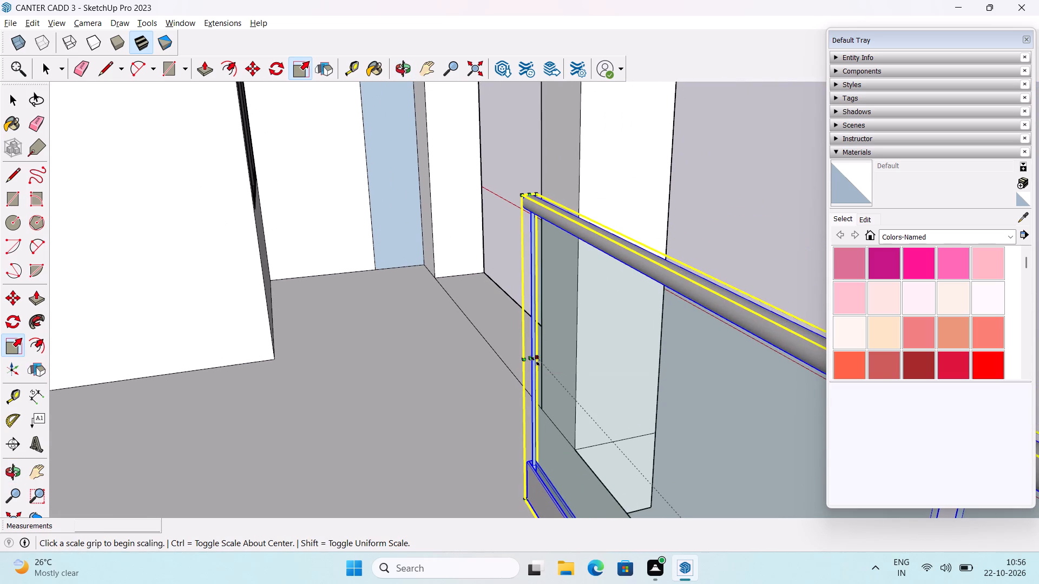
drag(535, 361, 479, 193)
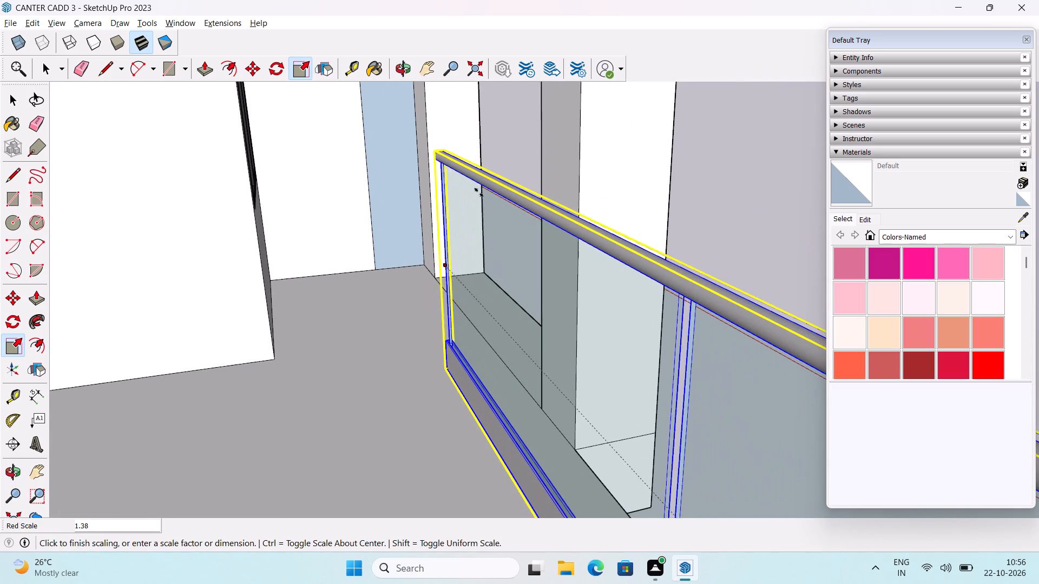
drag(479, 193, 413, 104)
Examine the stretched railing's fit along the front balcony and the balcony's open side from several angles.
middle_drag(458, 229, 248, 252)
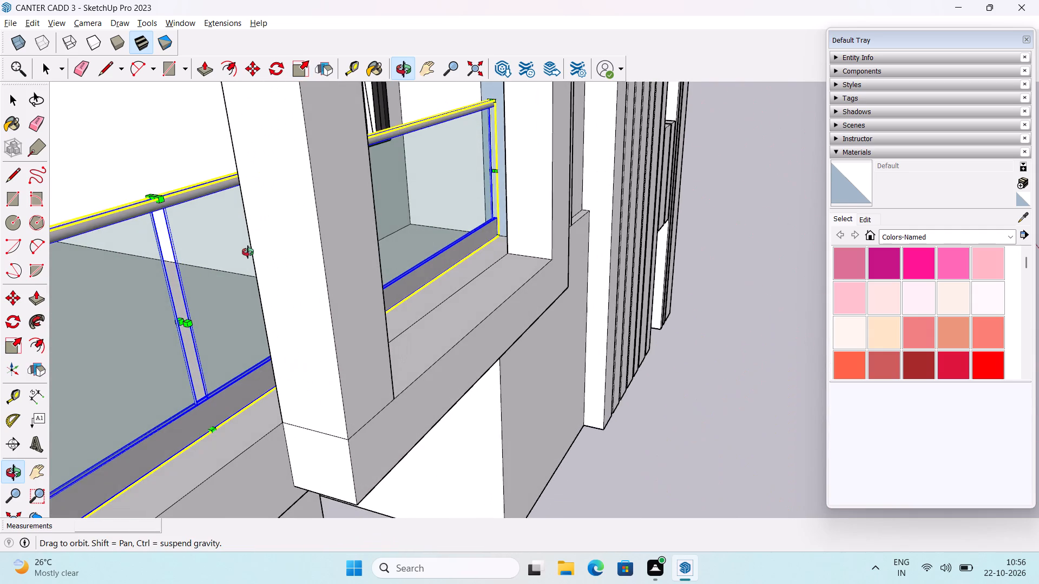
middle_drag(248, 252, 248, 252)
scroll(500, 257, down, 1)
shift+middle_drag(531, 244, 356, 387)
middle_drag(376, 370, 607, 317)
middle_drag(549, 334, 490, 382)
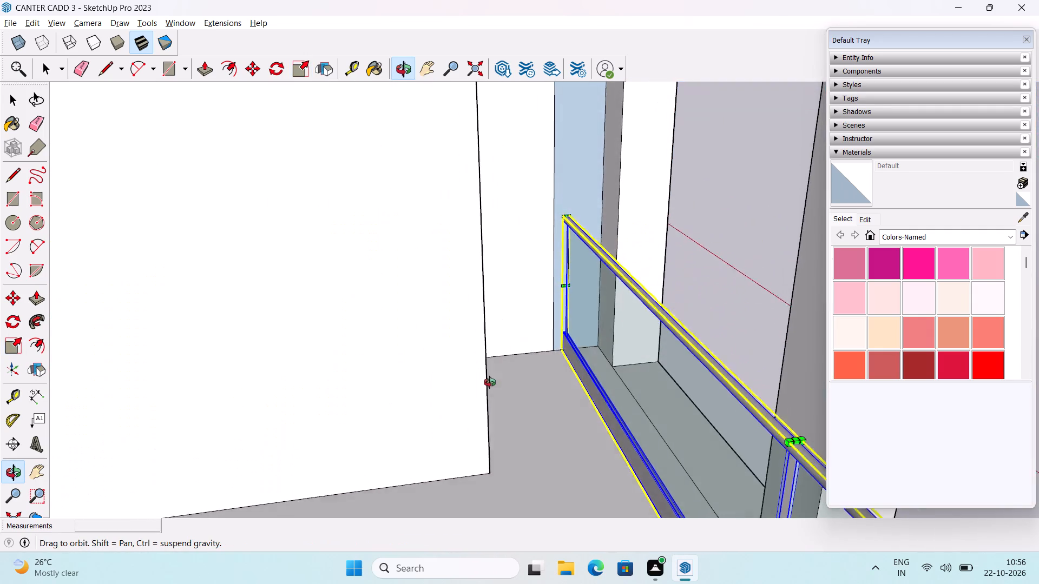
middle_drag(490, 382, 358, 305)
scroll(397, 291, down, 5)
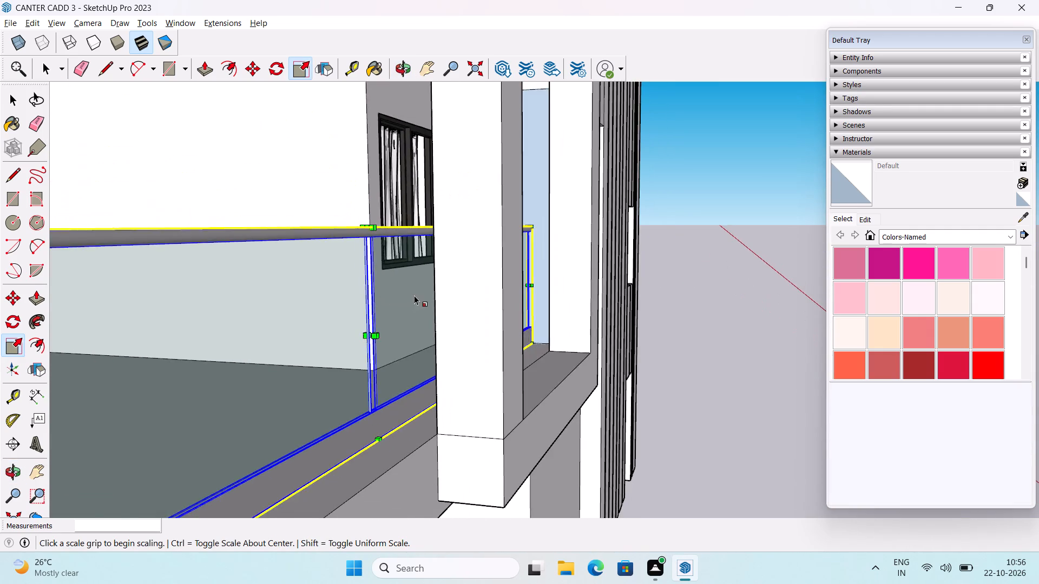
scroll(414, 295, down, 7)
middle_drag(417, 316, 330, 332)
key(space)
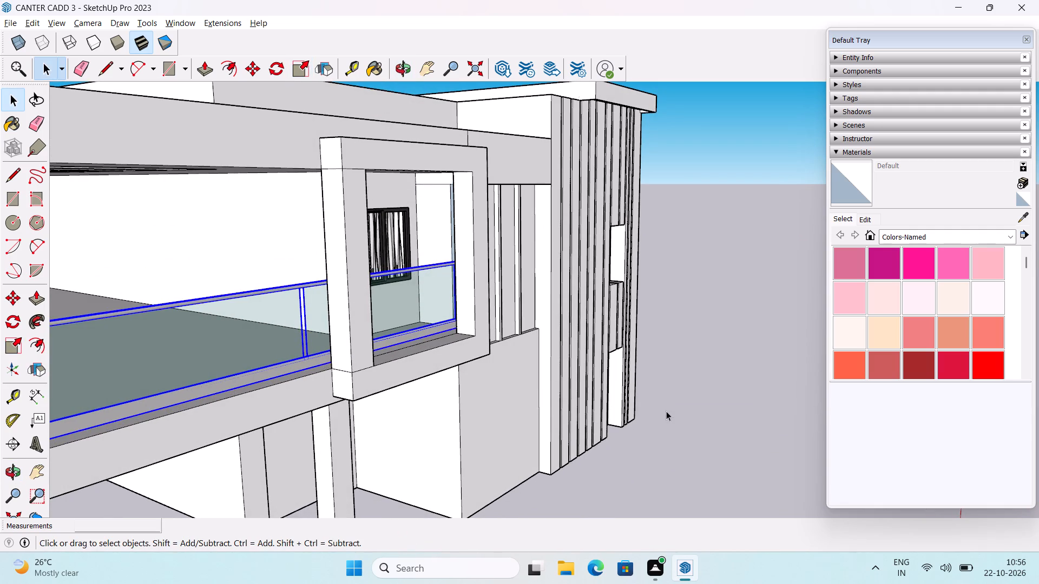
click(666, 411)
scroll(460, 352, down, 2)
middle_drag(459, 352, 502, 320)
middle_drag(497, 326, 332, 345)
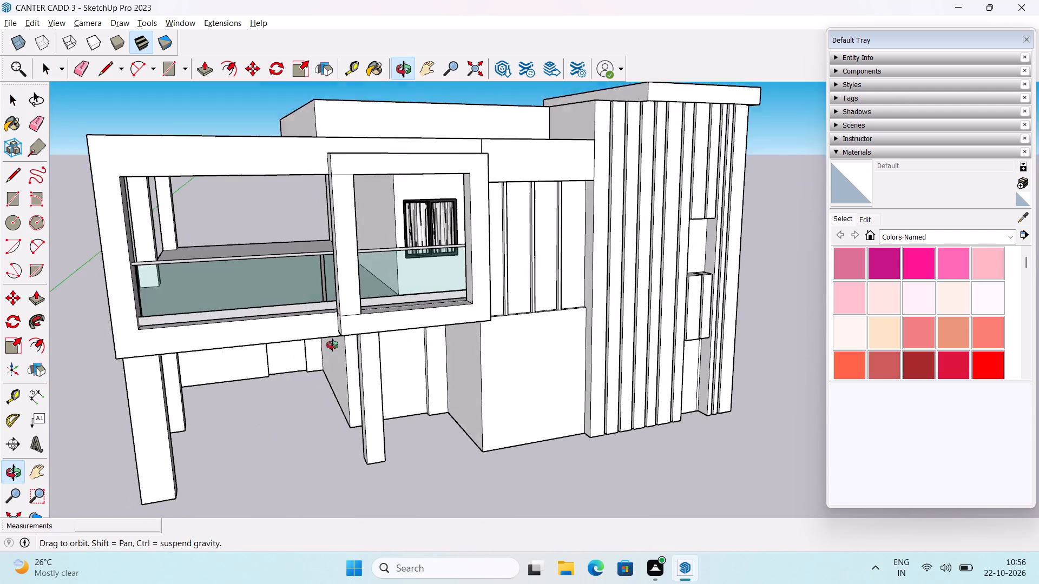
middle_drag(332, 345, 729, 329)
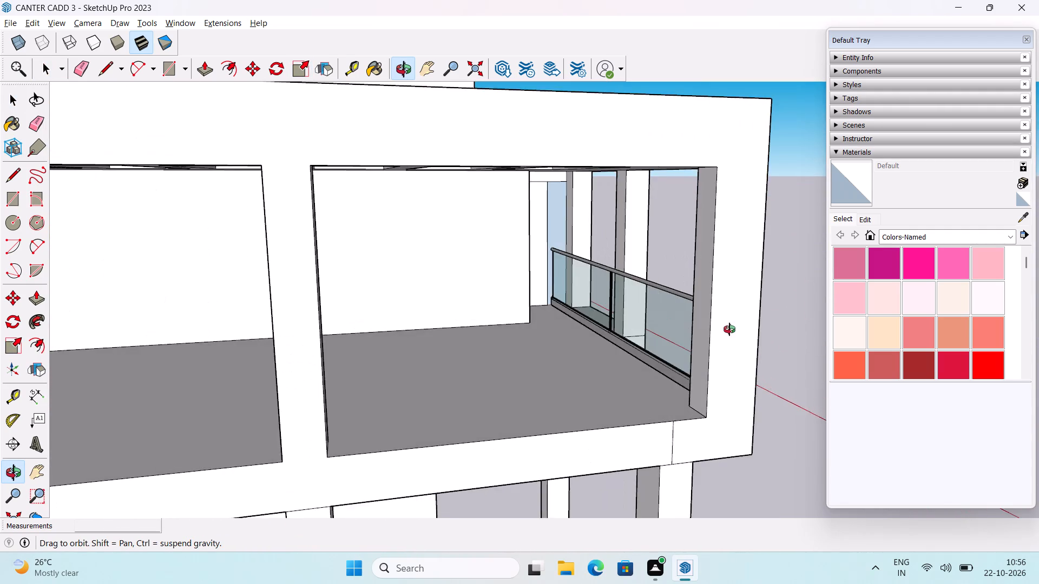
middle_drag(729, 329, 650, 367)
scroll(652, 354, down, 6)
shift+middle_drag(613, 395, 620, 355)
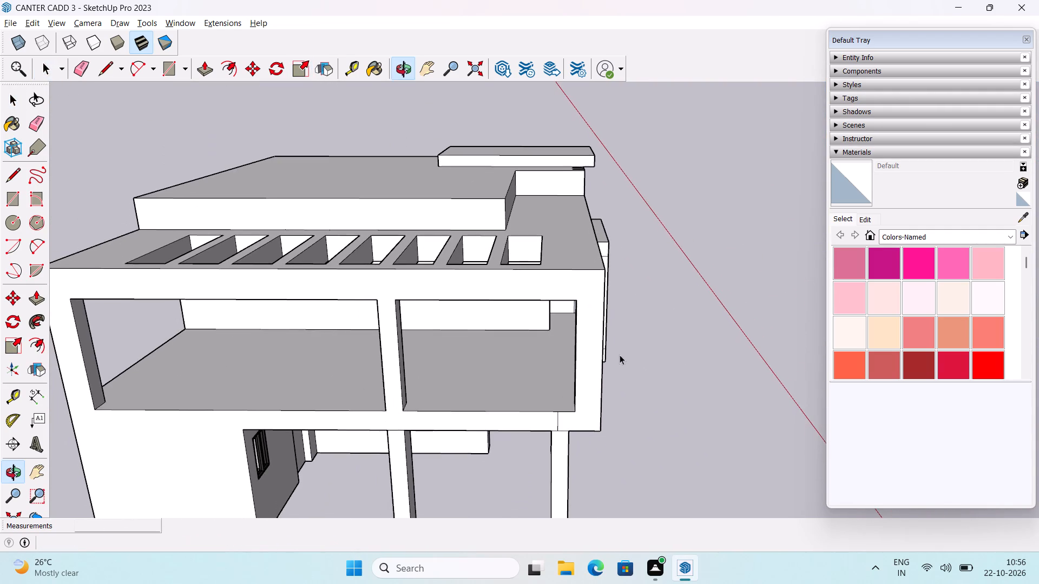
middle_drag(607, 402, 367, 393)
Copy the front balcony railing along the green axis to the empty space in front of the house.
click(442, 322)
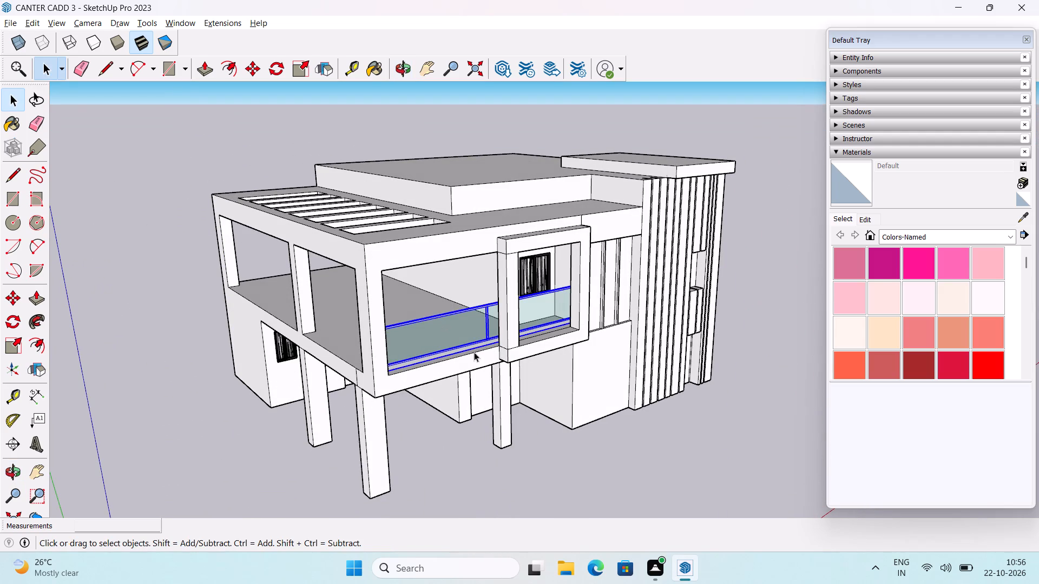
shift+middle_drag(471, 369, 479, 292)
key(m)
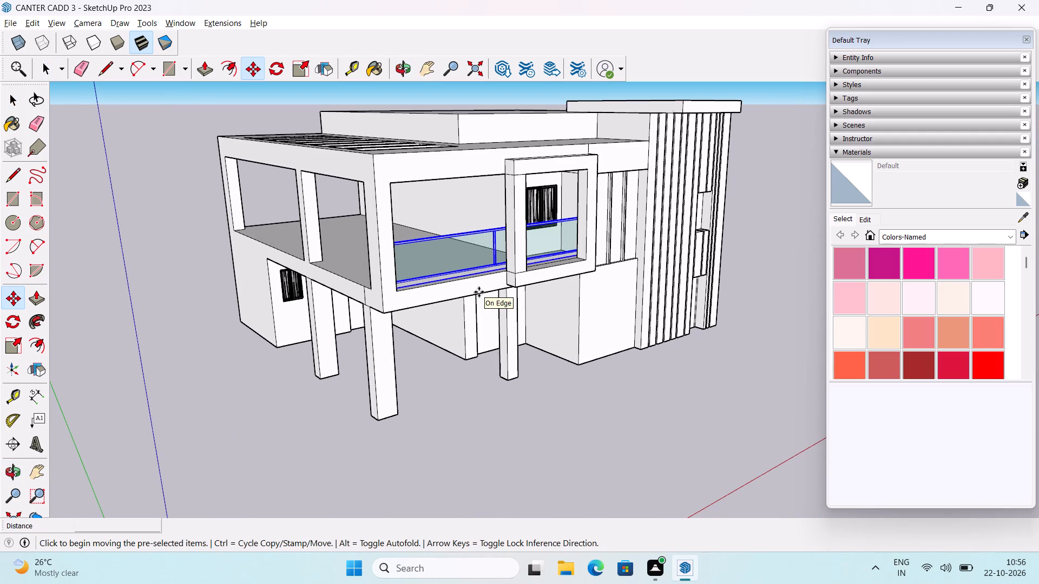
key(c)
scroll(442, 300, up, 4)
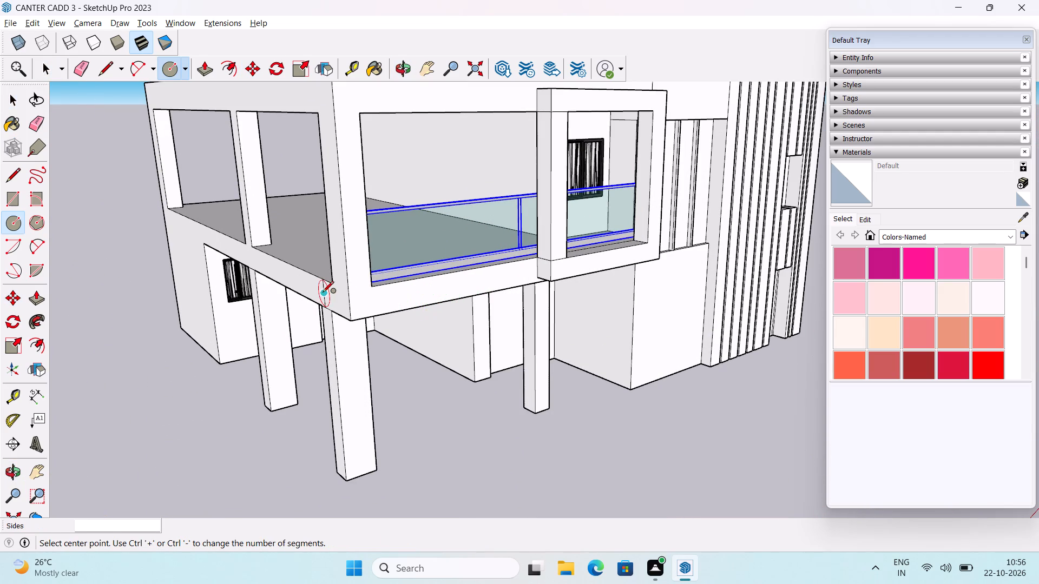
key(space)
key(m)
middle_drag(405, 308, 377, 313)
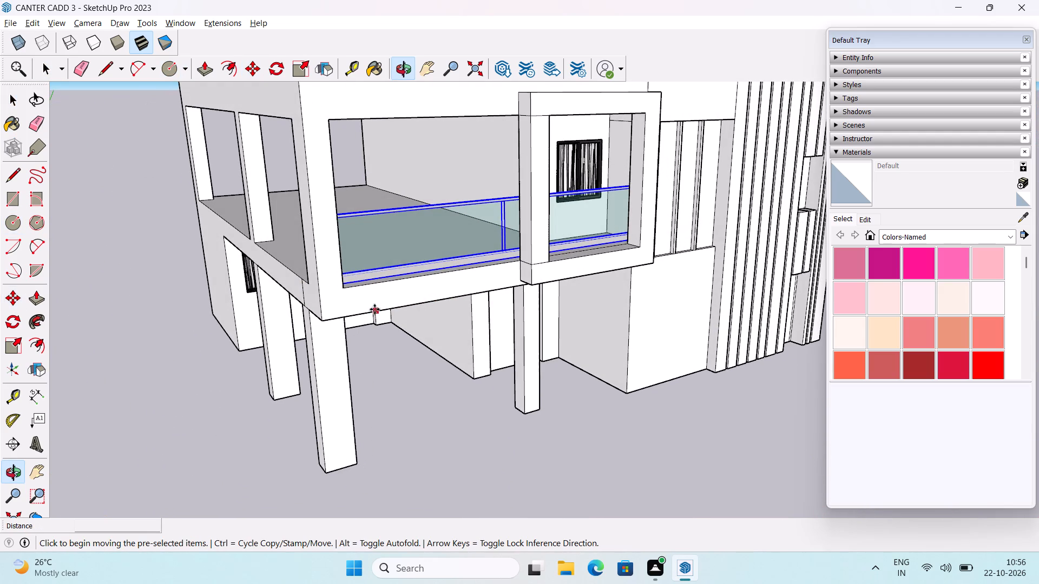
scroll(338, 283, up, 7)
middle_drag(384, 296, 385, 294)
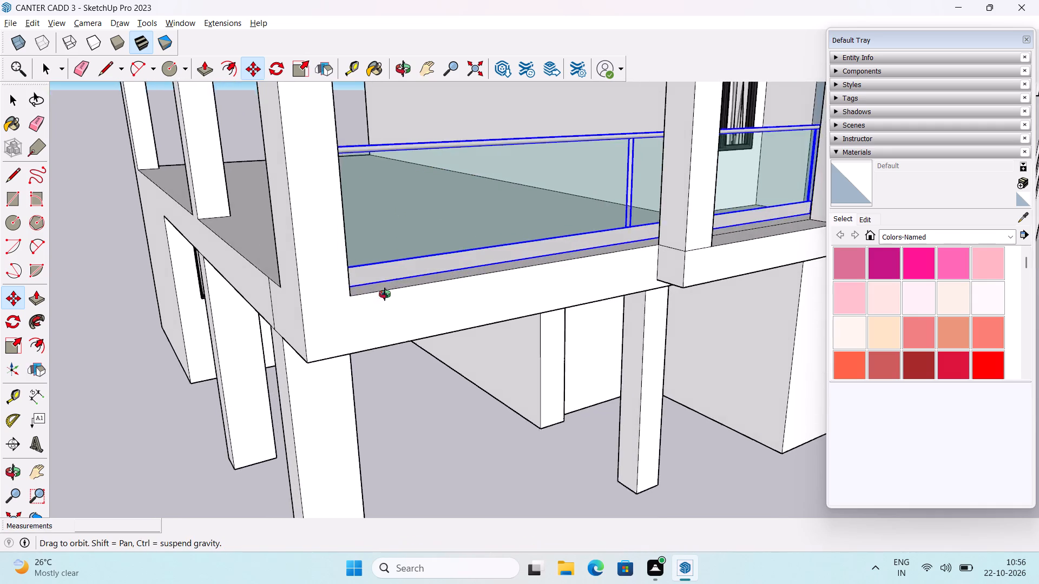
middle_drag(385, 294, 227, 311)
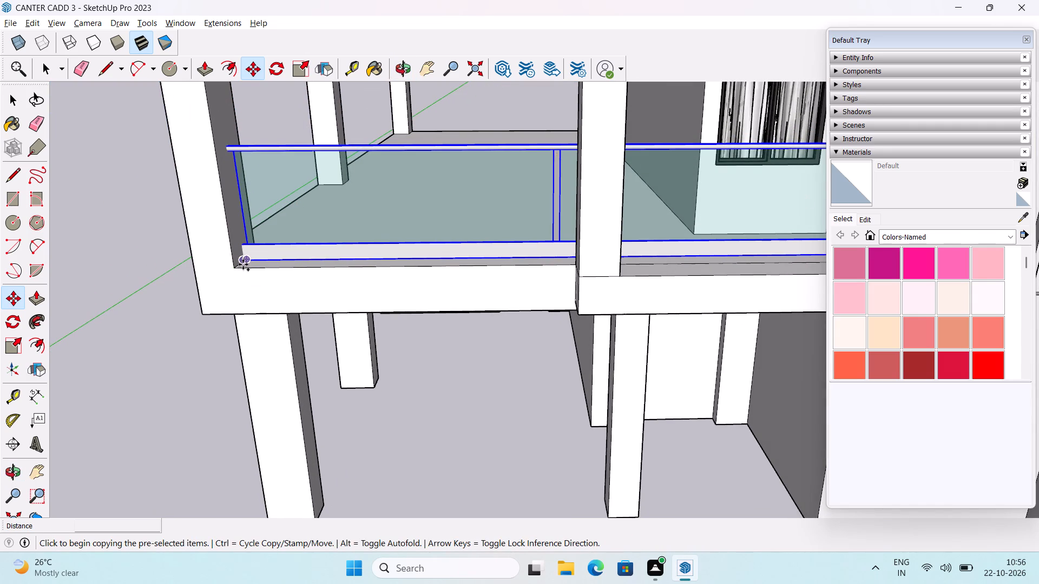
click(243, 264)
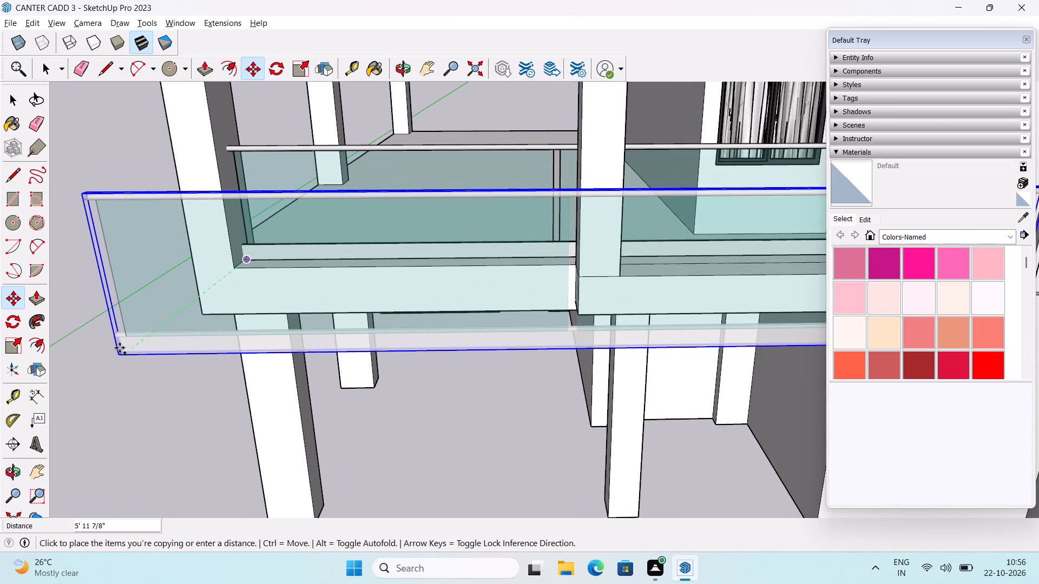
scroll(120, 348, down, 2)
middle_drag(113, 361, 392, 233)
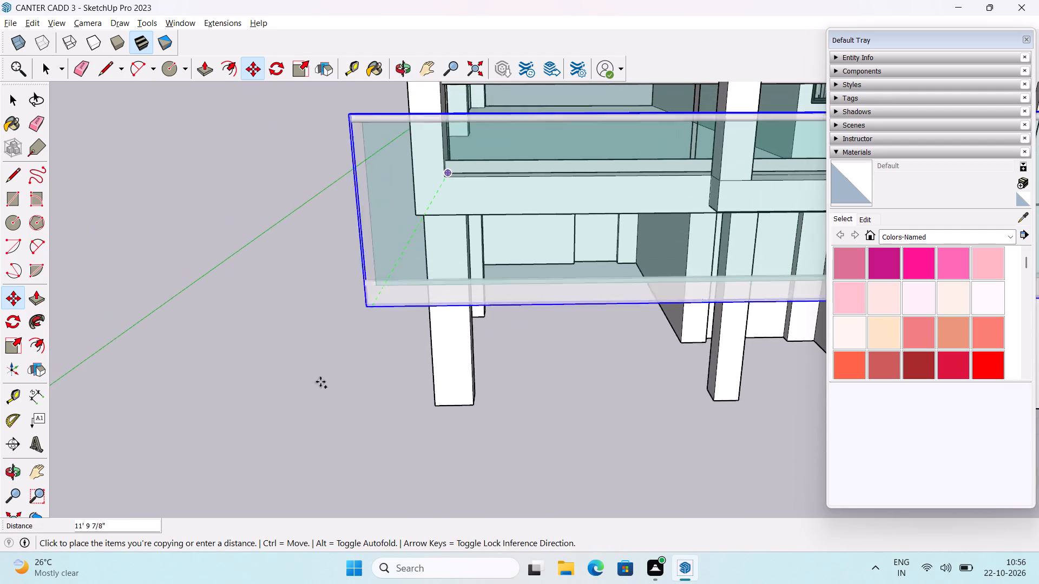
click(235, 425)
scroll(336, 415, down, 3)
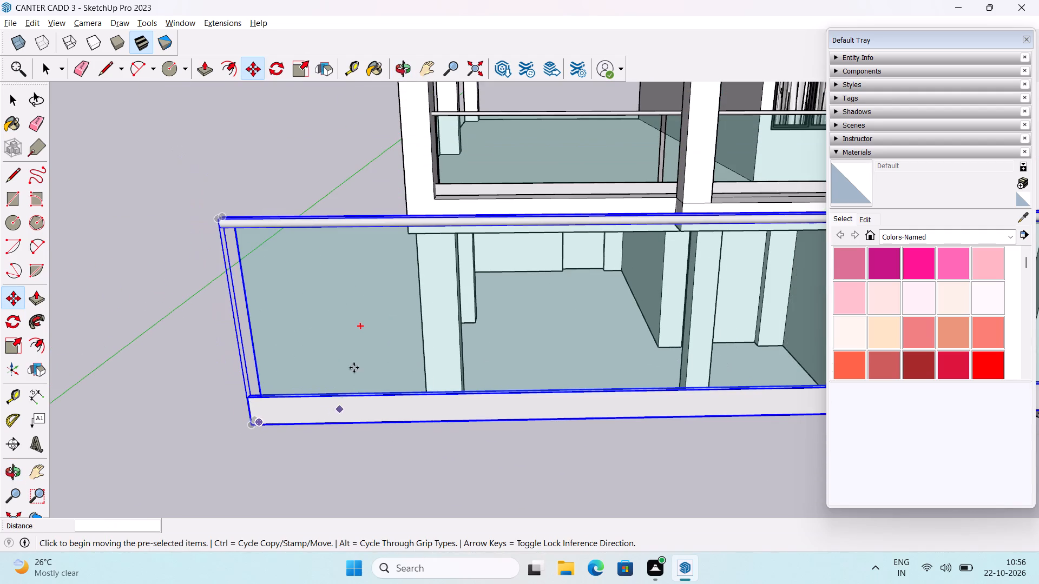
middle_drag(394, 214, 376, 270)
scroll(378, 265, down, 3)
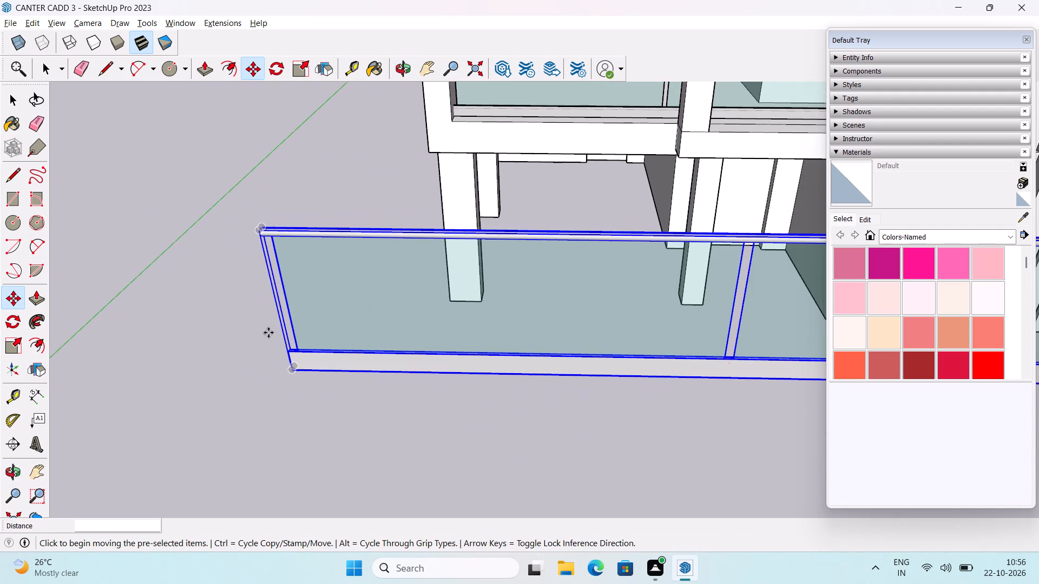
key(space)
click(230, 304)
Rotate the copied glass railing 90 degrees in the horizontal plane so it runs parallel to the balcony's open side.
scroll(366, 251, down, 3)
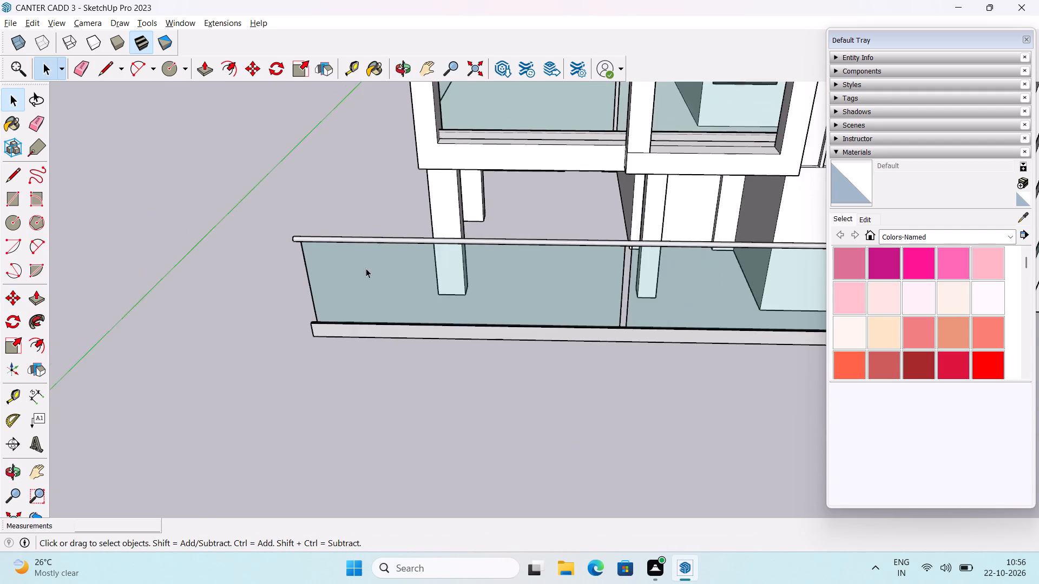
scroll(366, 268, down, 4)
scroll(411, 308, down, 2)
click(490, 284)
middle_drag(586, 360, 547, 315)
click(15, 321)
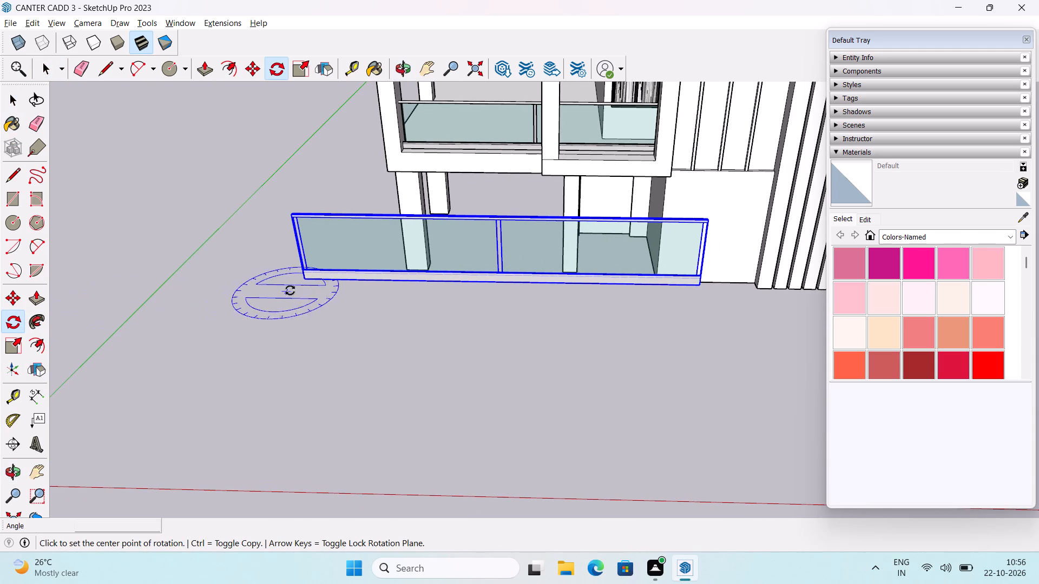
click(302, 286)
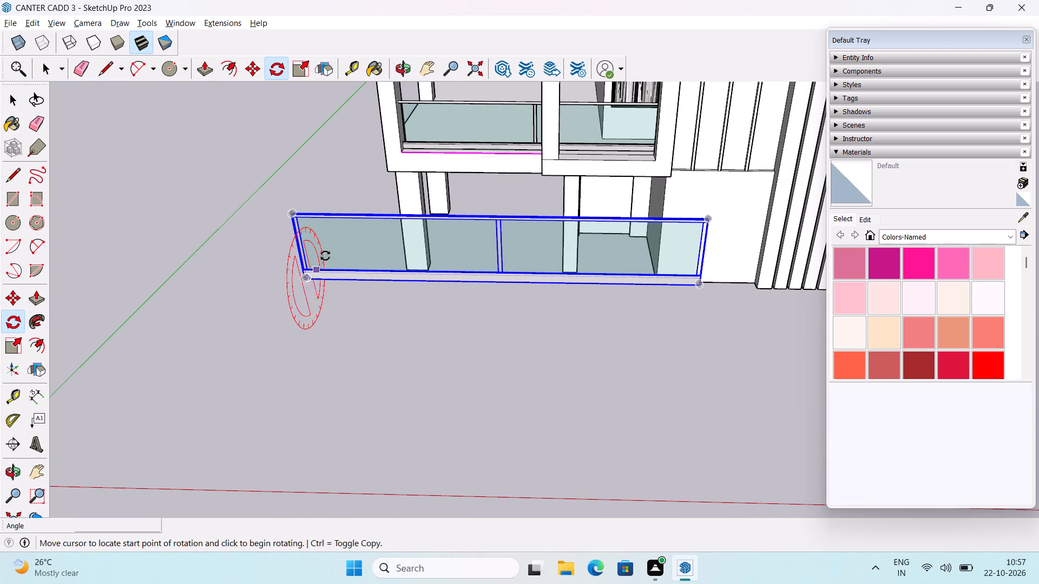
key(Escape)
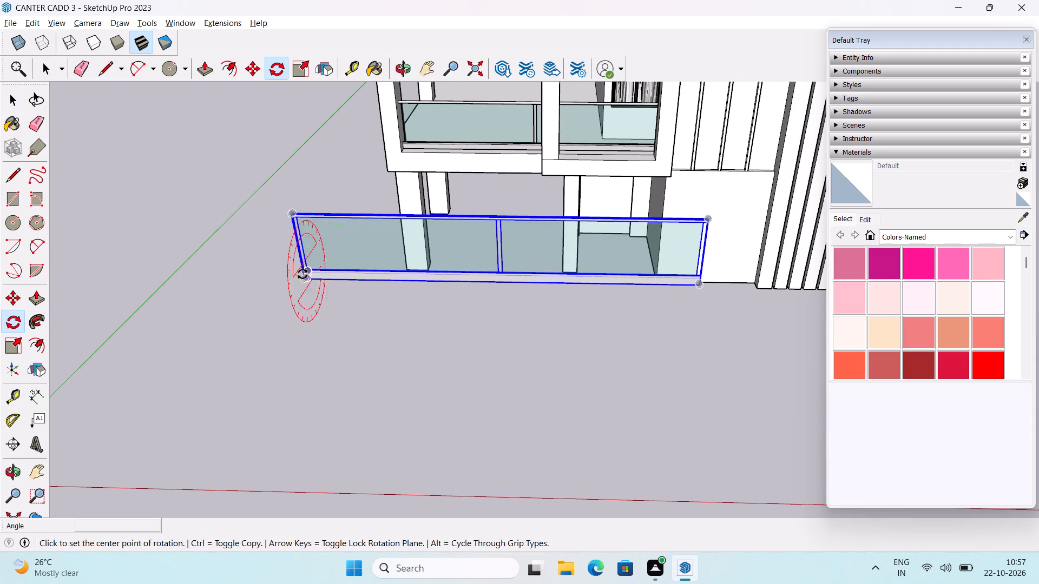
click(310, 294)
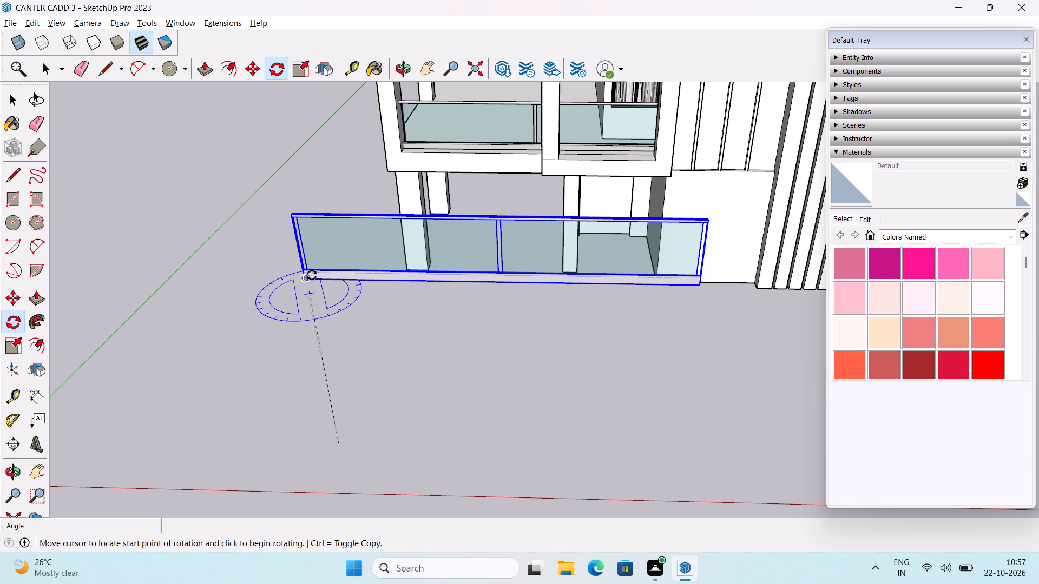
click(322, 265)
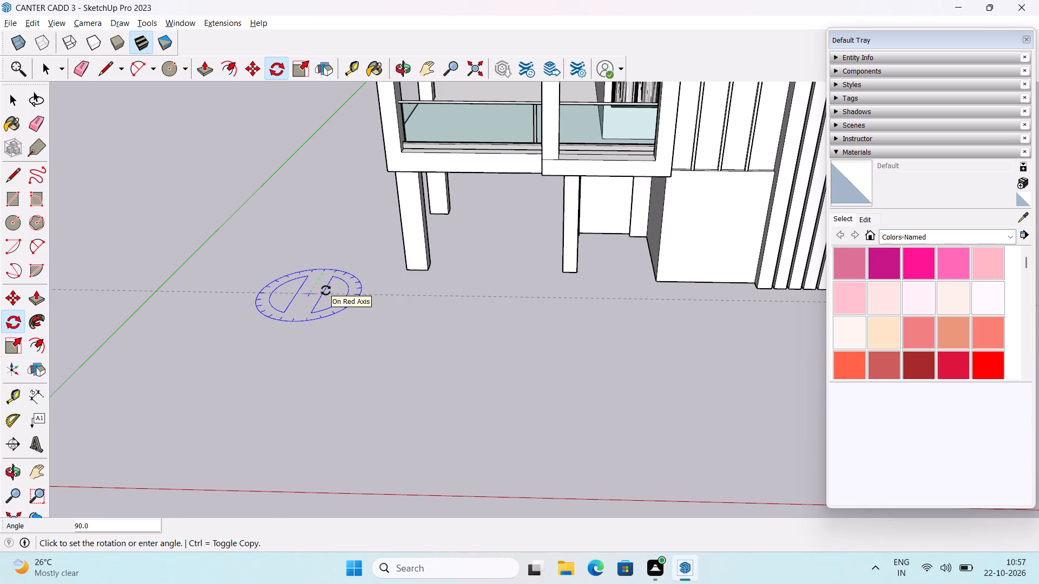
key(9)
key(0)
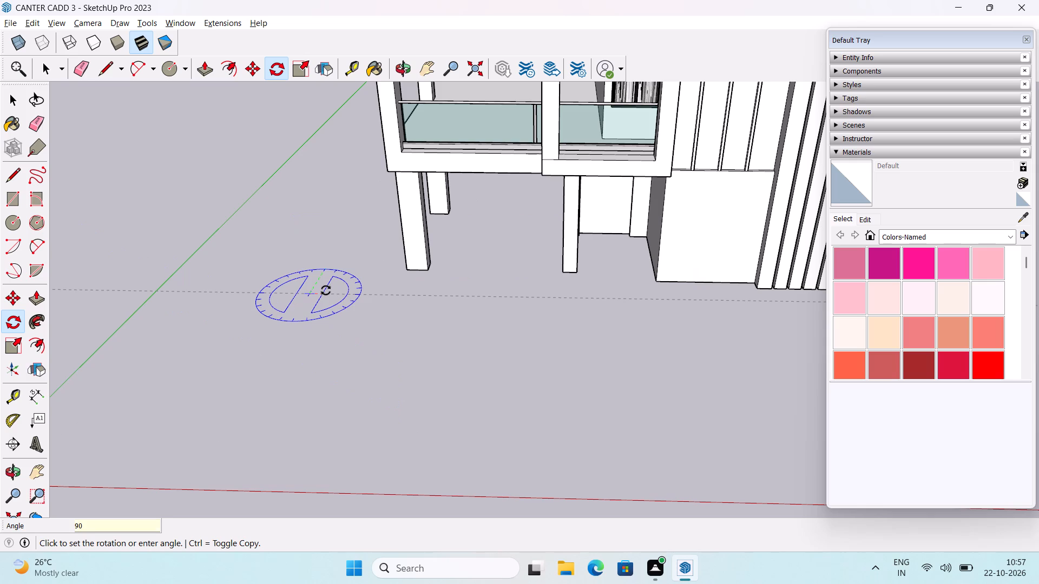
key(Return)
scroll(399, 284, down, 4)
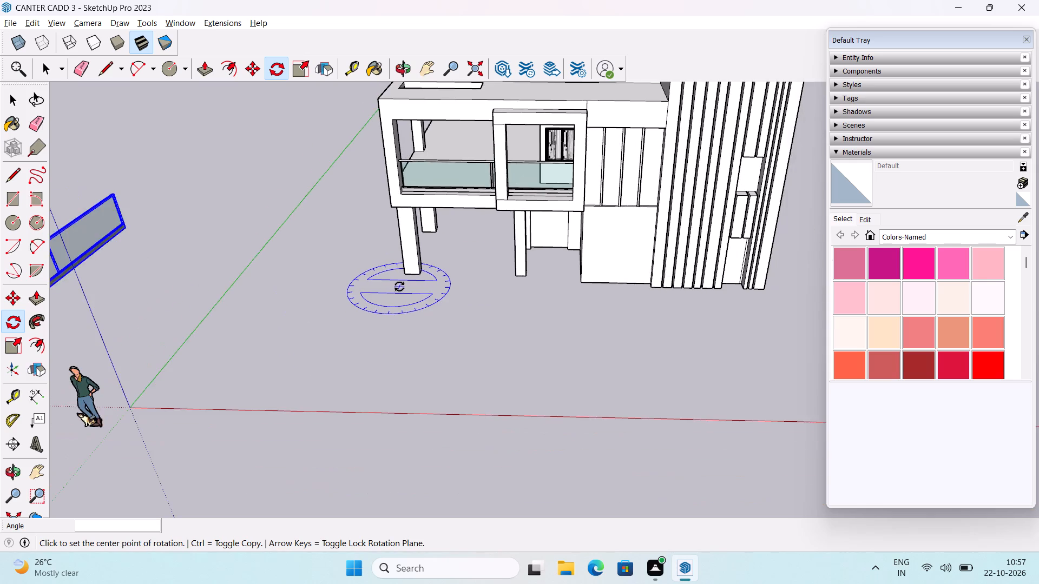
scroll(399, 287, down, 4)
key(space)
Move the rotated railing by its bottom end corner onto the sill of the balcony's open side, against the front corner column.
middle_drag(216, 324, 497, 263)
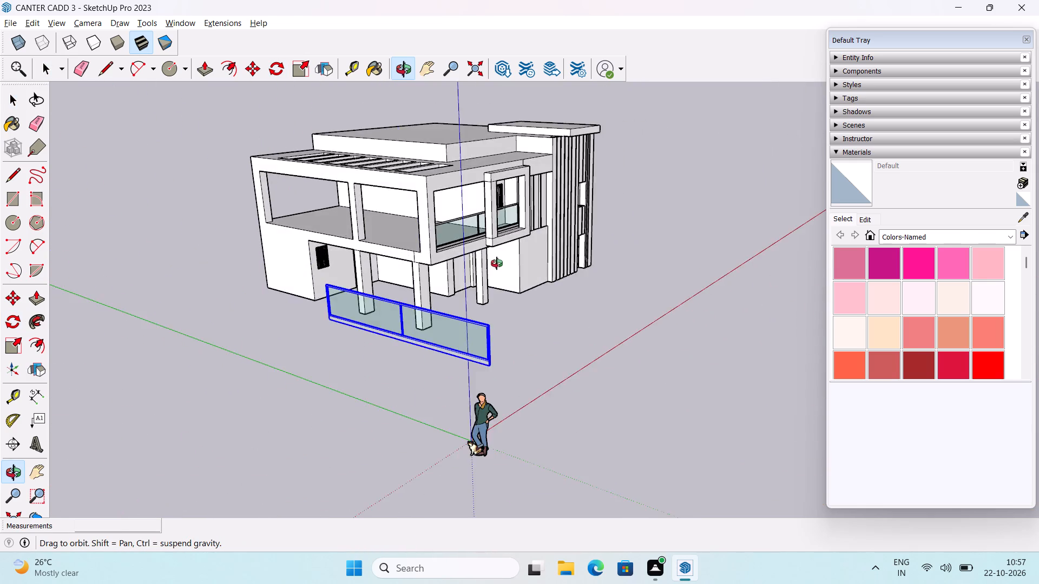
middle_drag(497, 263, 572, 269)
middle_drag(495, 388, 458, 340)
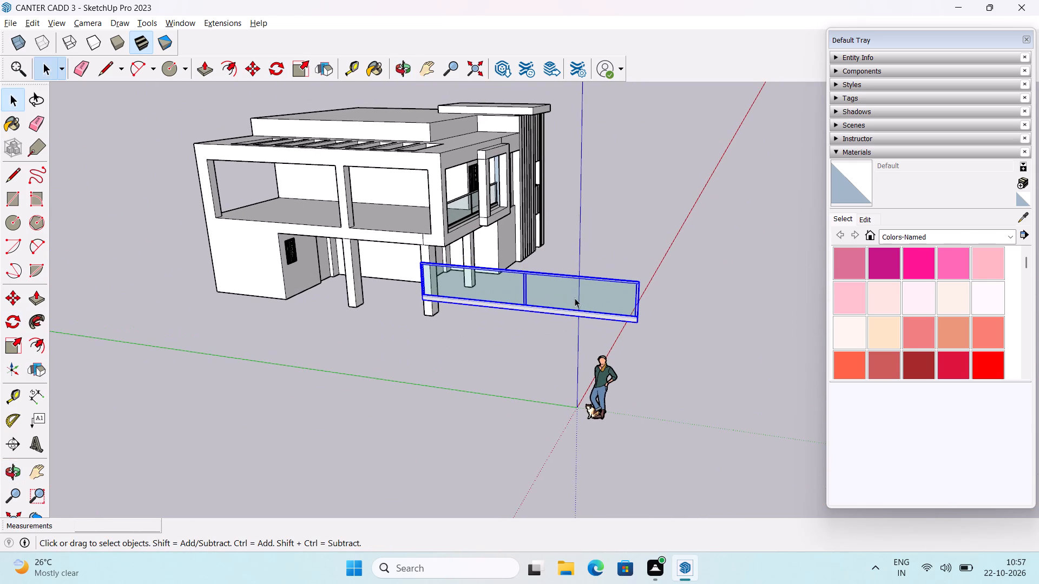
click(575, 298)
scroll(661, 346, up, 3)
key(m)
scroll(630, 324, up, 4)
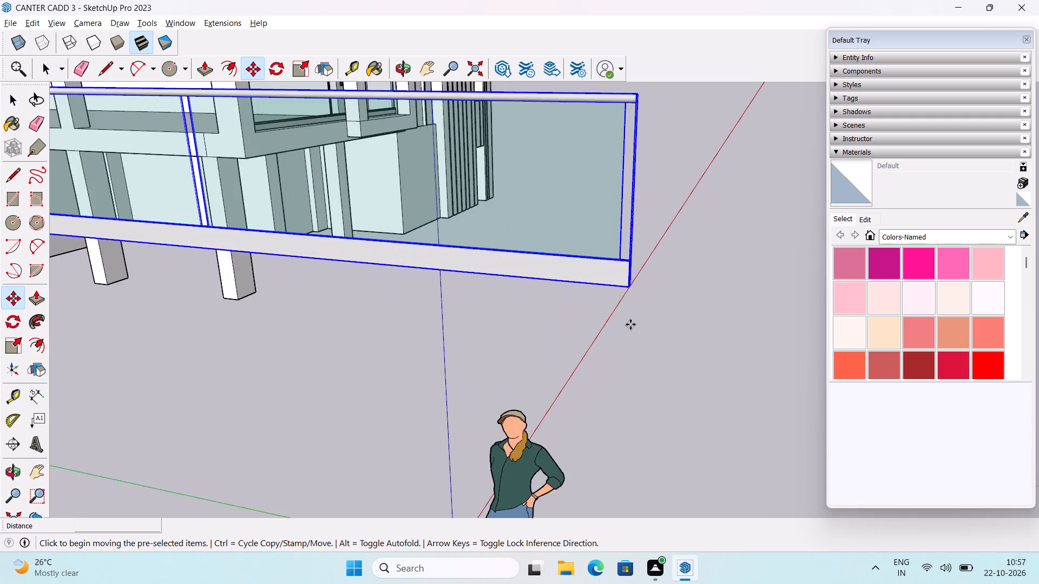
scroll(627, 292, up, 4)
middle_drag(627, 291, 613, 409)
scroll(613, 410, down, 6)
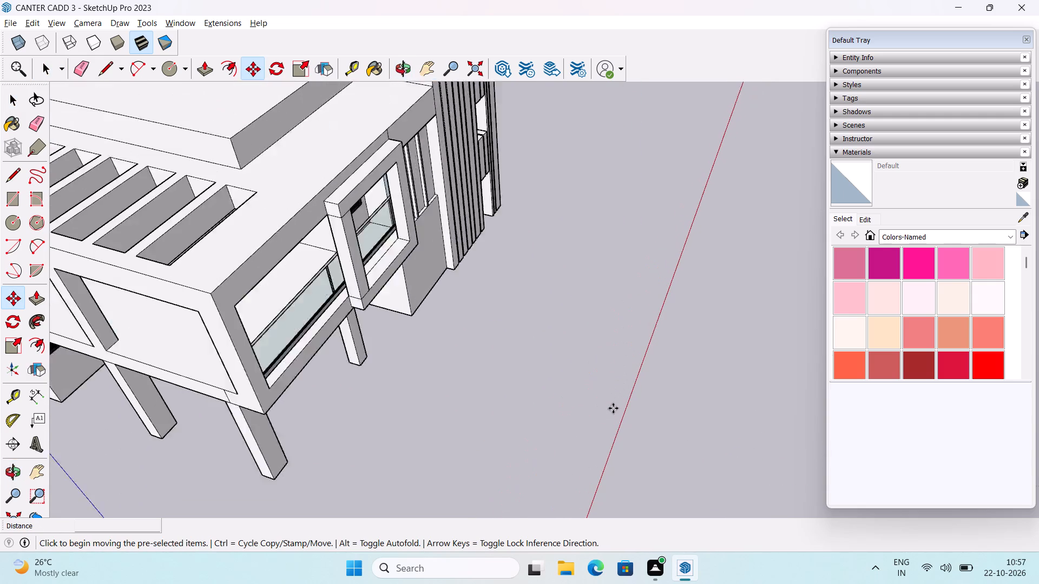
scroll(613, 408, down, 16)
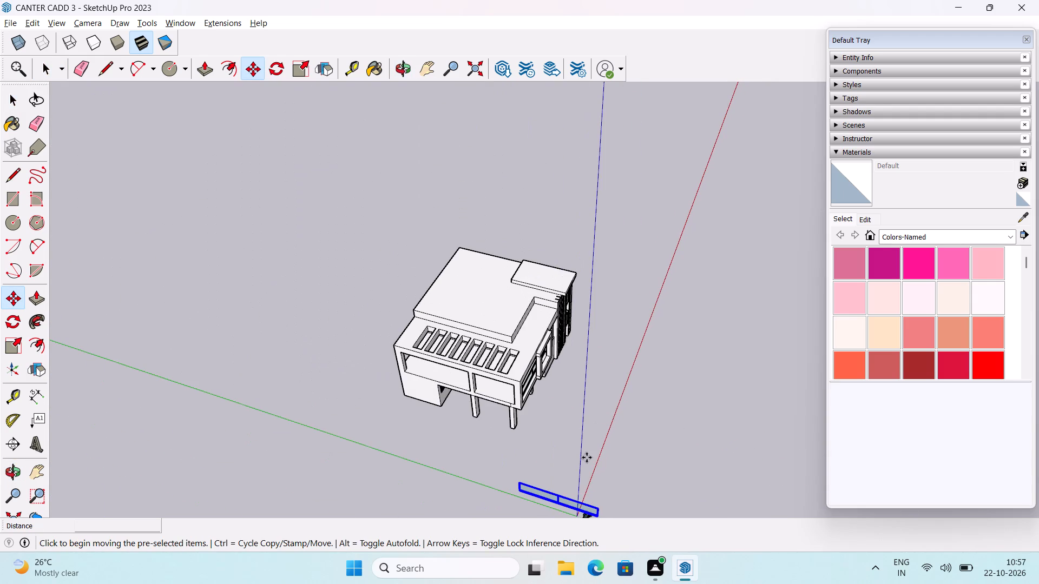
middle_drag(587, 457, 612, 344)
scroll(617, 397, up, 15)
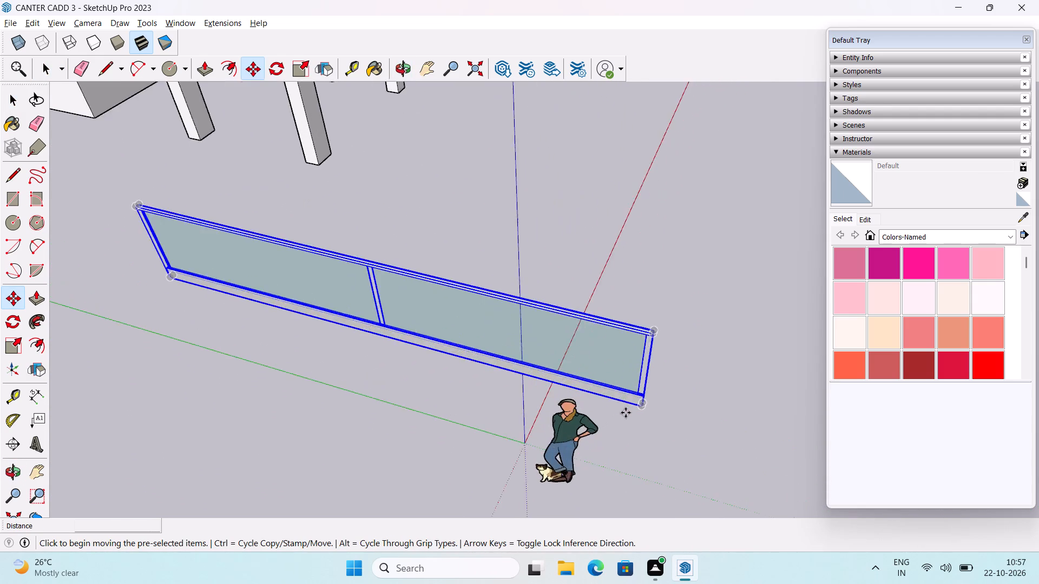
scroll(626, 413, up, 4)
middle_drag(654, 452, 642, 408)
scroll(614, 371, up, 3)
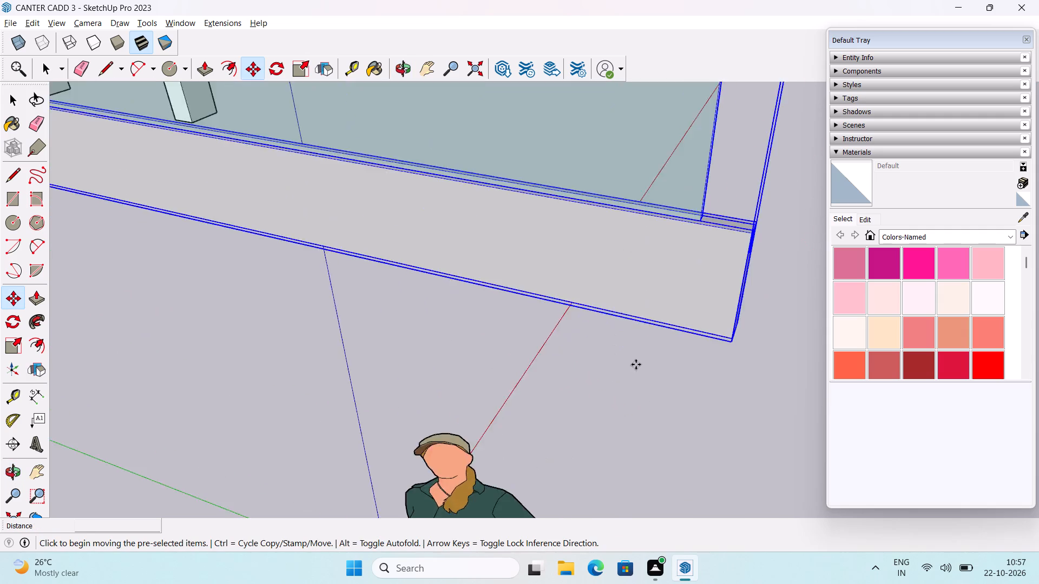
scroll(636, 364, up, 3)
scroll(683, 355, down, 2)
shift+middle_drag(696, 353, 581, 371)
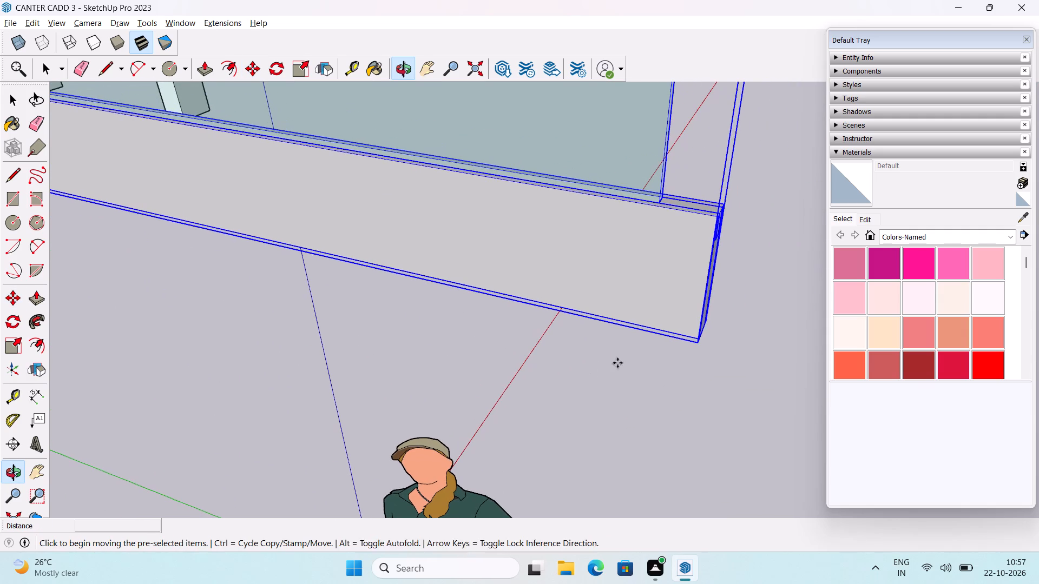
click(698, 343)
scroll(572, 266, down, 10)
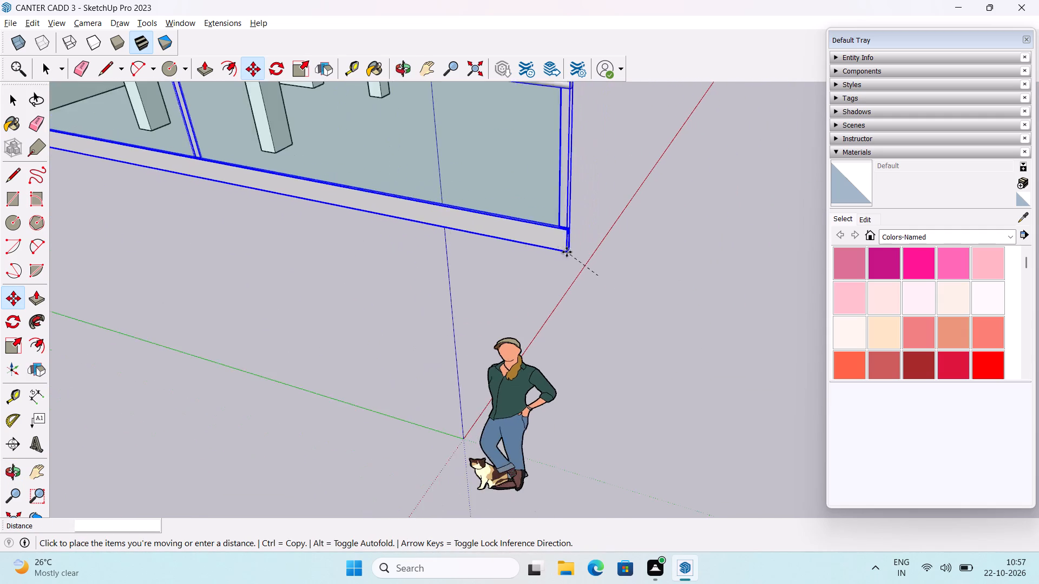
scroll(567, 252, down, 5)
shift+middle_drag(348, 148, 555, 284)
middle_drag(377, 185, 390, 191)
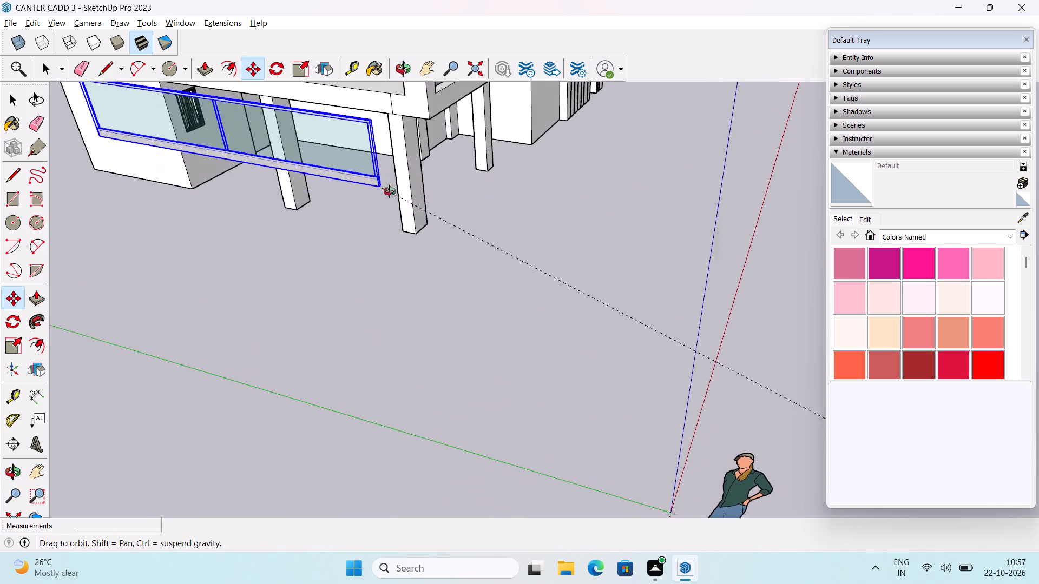
middle_drag(390, 191, 568, 290)
shift+middle_drag(400, 242, 437, 273)
scroll(443, 271, up, 9)
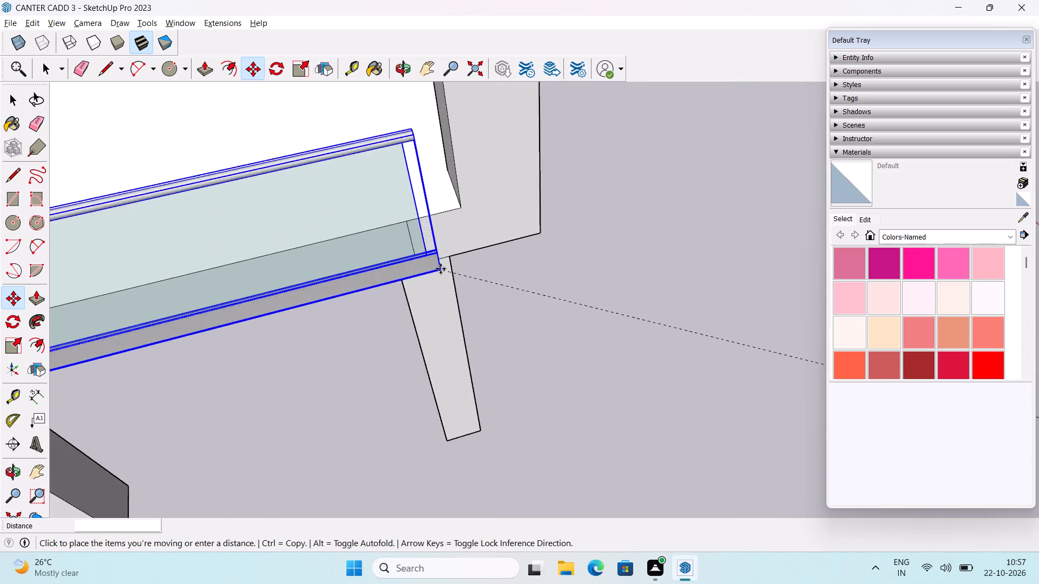
scroll(440, 269, up, 5)
middle_drag(432, 226, 512, 280)
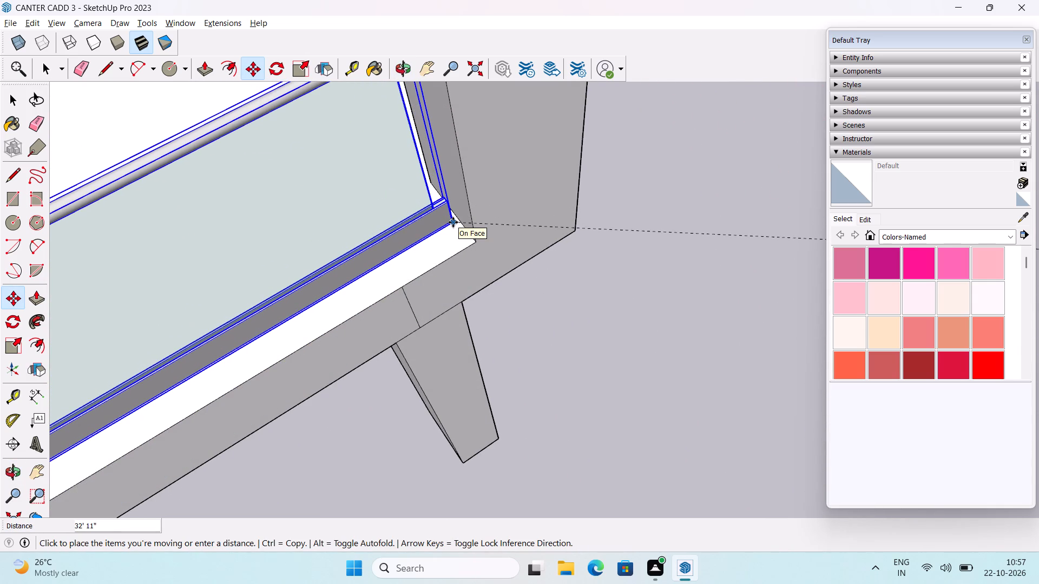
scroll(453, 222, down, 12)
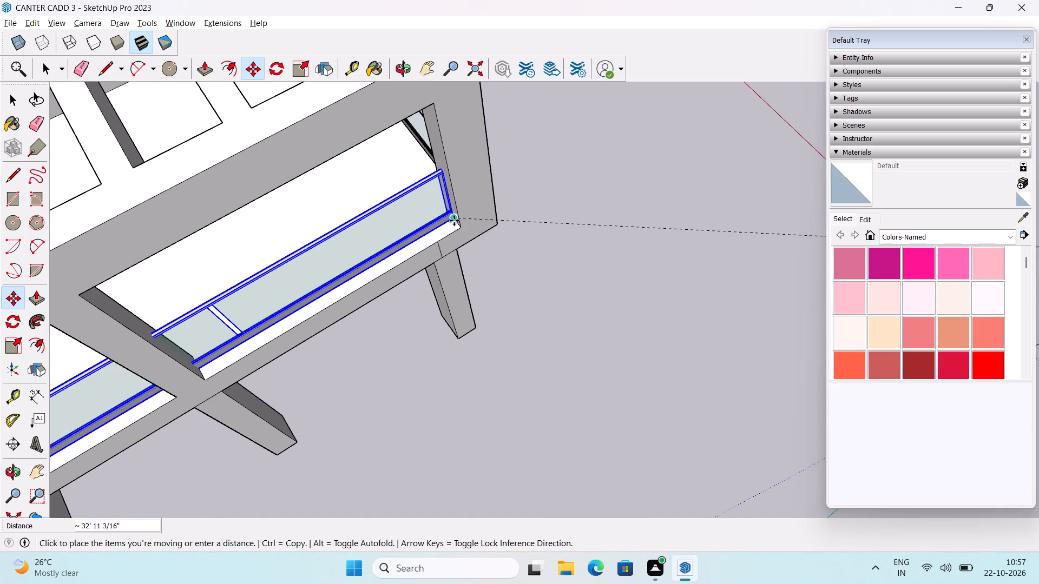
scroll(454, 221, up, 8)
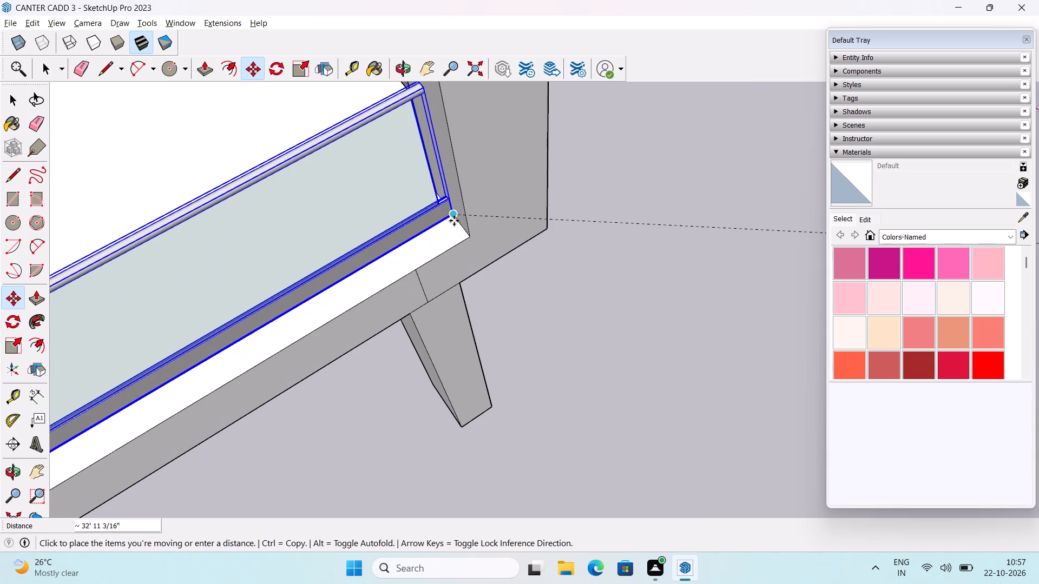
click(454, 221)
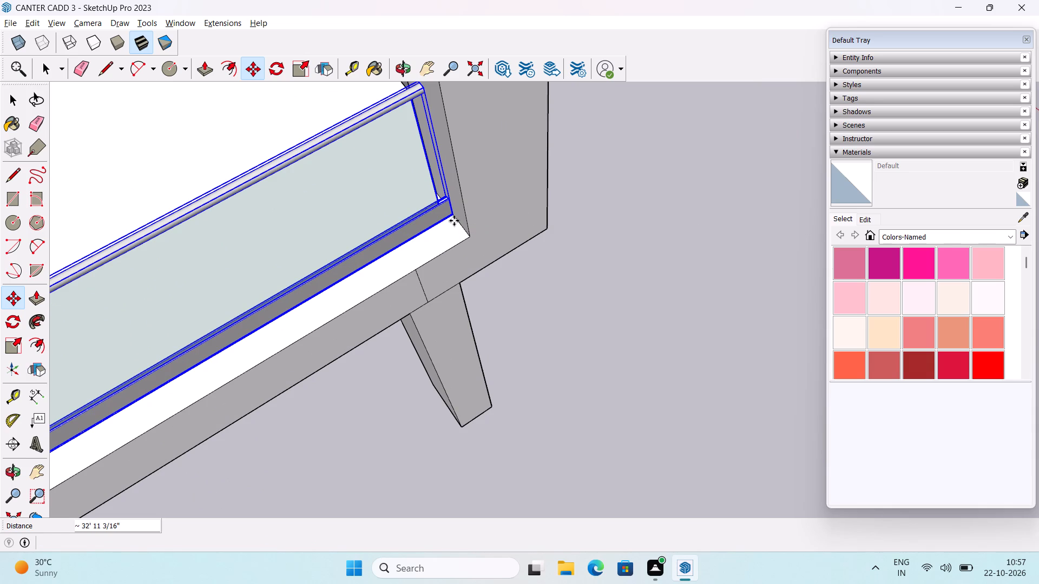
key(space)
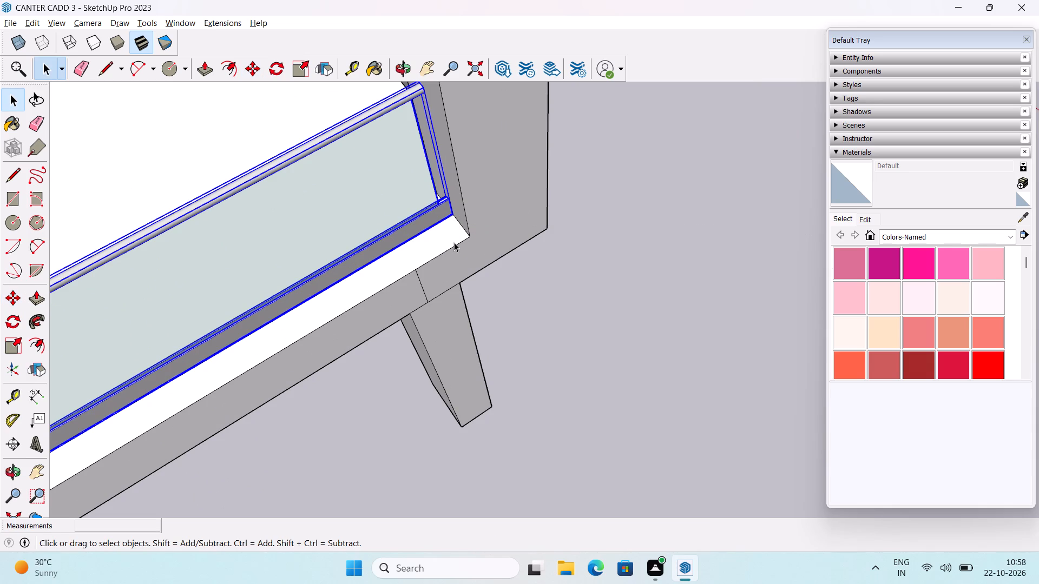
scroll(597, 304, down, 11)
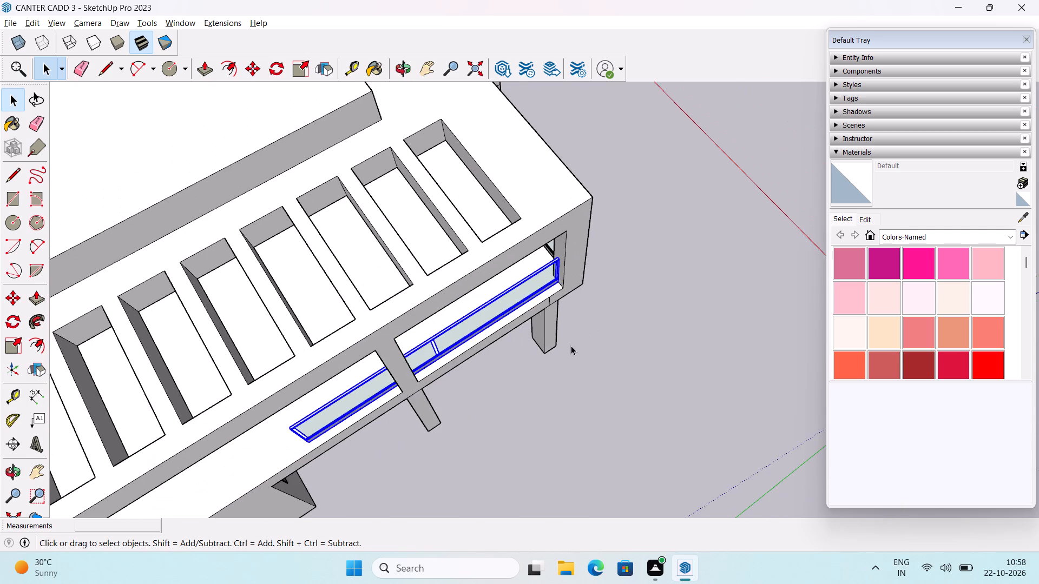
key(Escape)
click(522, 394)
Examine the railing's position along the balcony's open side and how far it reaches, viewing the house from several angles.
middle_drag(523, 390, 473, 156)
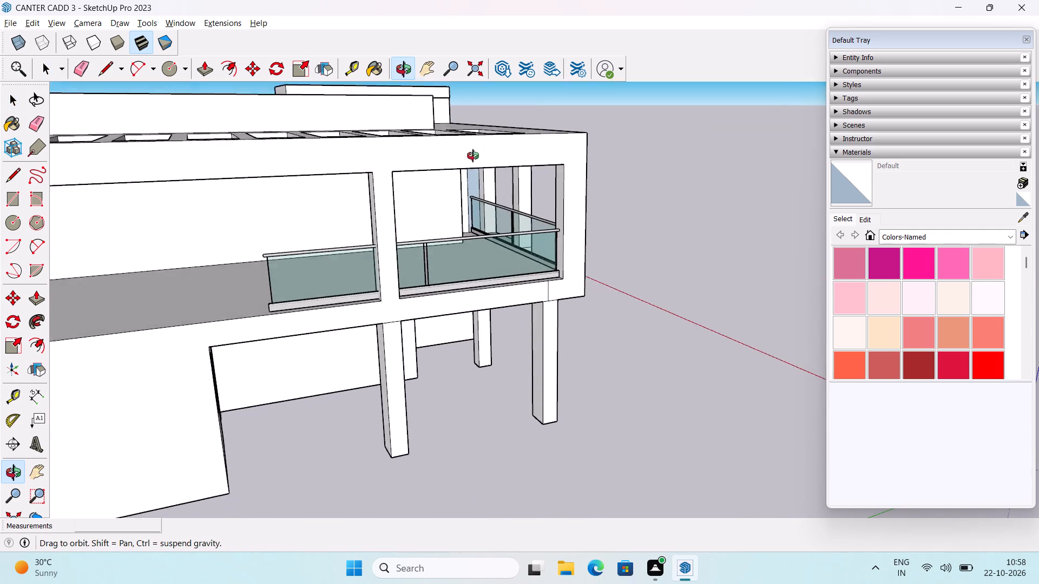
middle_drag(473, 156, 473, 156)
middle_drag(697, 357, 326, 337)
middle_drag(644, 331, 472, 278)
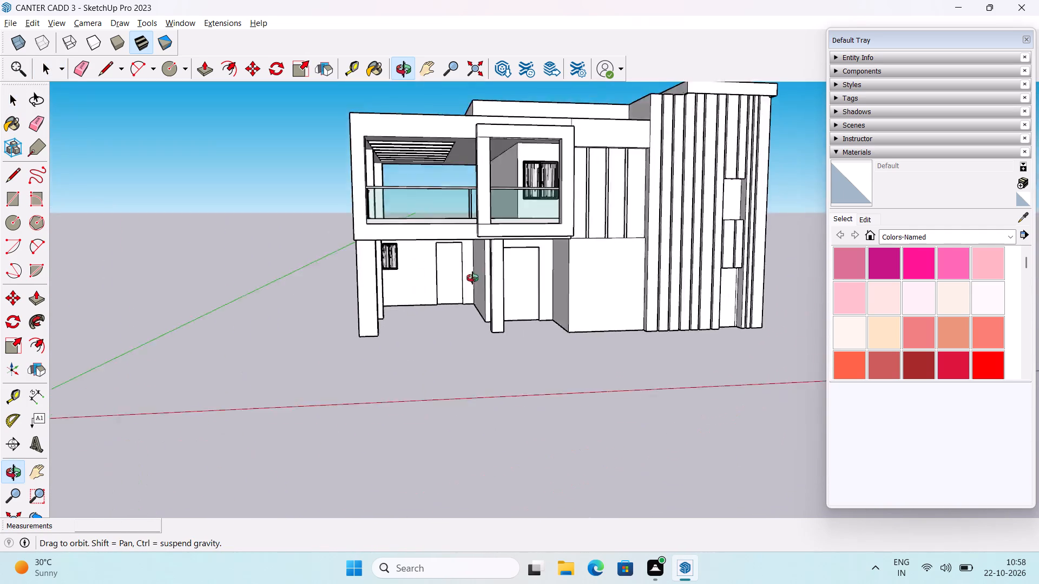
middle_drag(472, 278, 741, 333)
scroll(355, 239, down, 2)
middle_drag(350, 245, 442, 193)
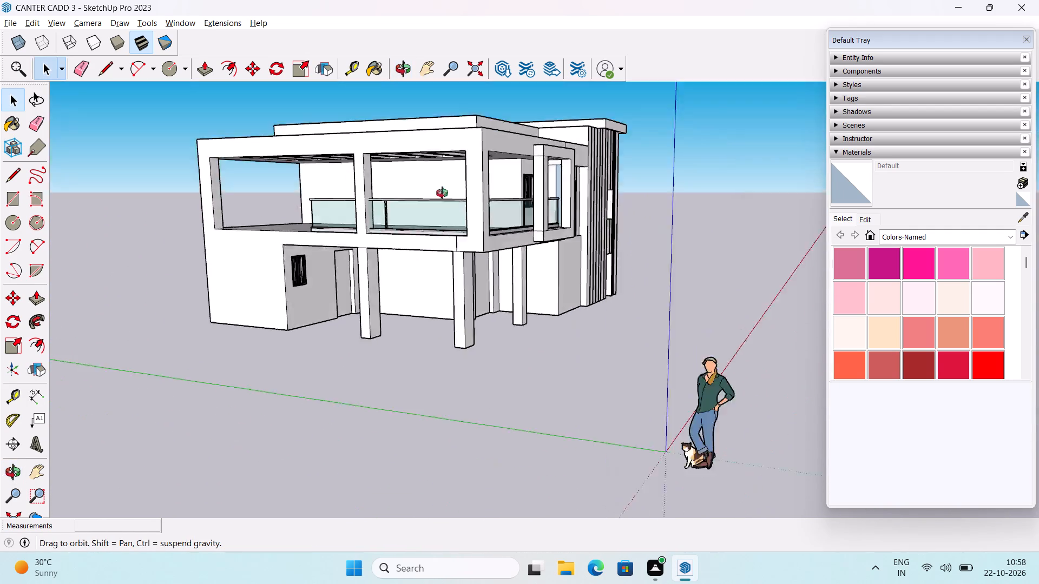
middle_drag(442, 193, 634, 263)
middle_drag(595, 335, 649, 223)
scroll(636, 218, down, 1)
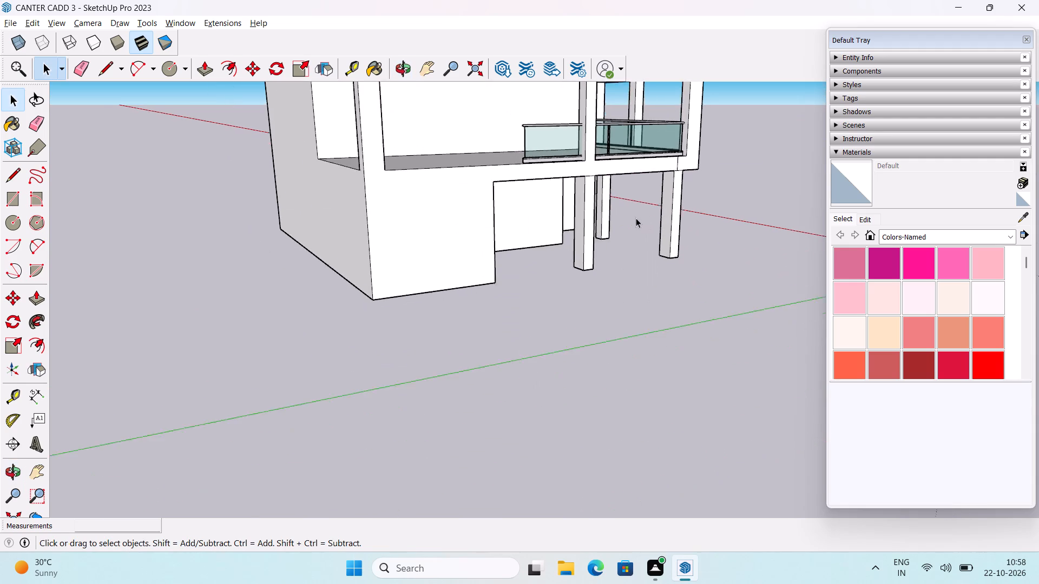
scroll(636, 218, down, 1)
shift+middle_drag(632, 209, 610, 260)
Scale the side railing lengthwise past the middle column so it spans both openings to the far wall of the balcony's open side.
click(542, 201)
middle_drag(525, 245, 539, 255)
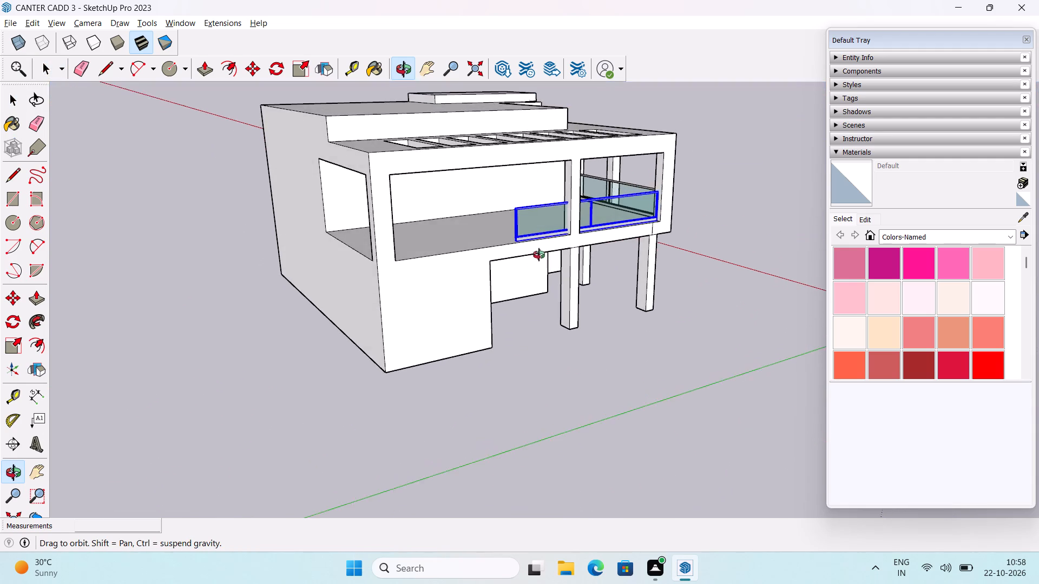
middle_drag(539, 255, 545, 245)
scroll(492, 234, up, 3)
scroll(419, 258, up, 2)
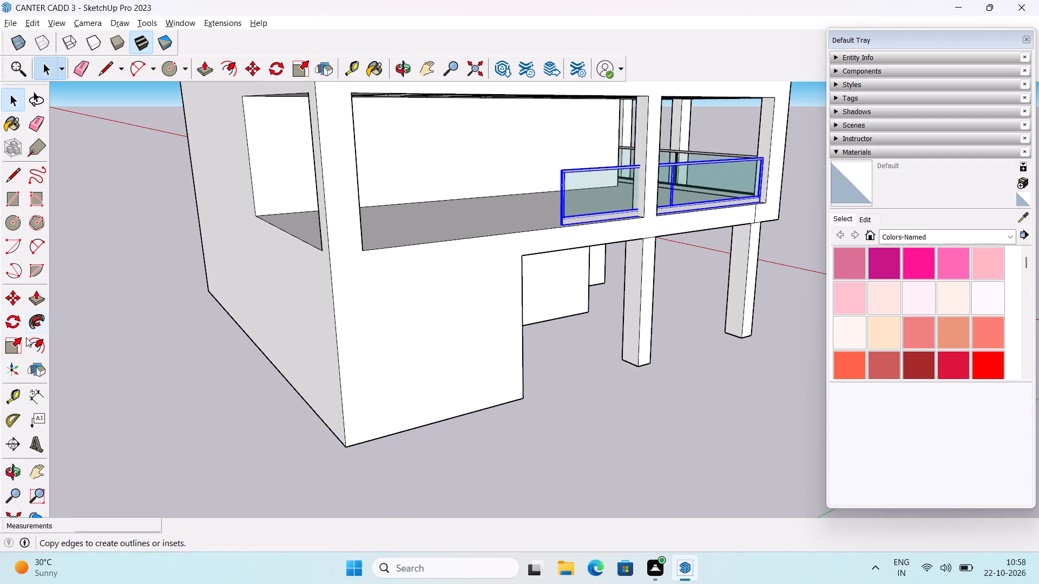
click(6, 346)
middle_drag(611, 297, 629, 337)
scroll(588, 250, up, 6)
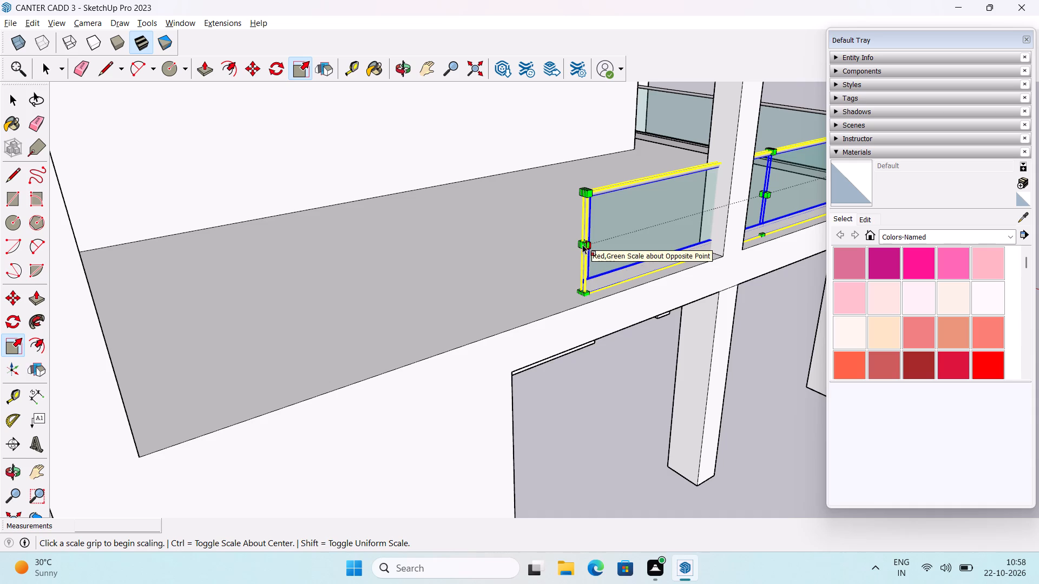
drag(580, 244, 109, 348)
scroll(132, 326, down, 11)
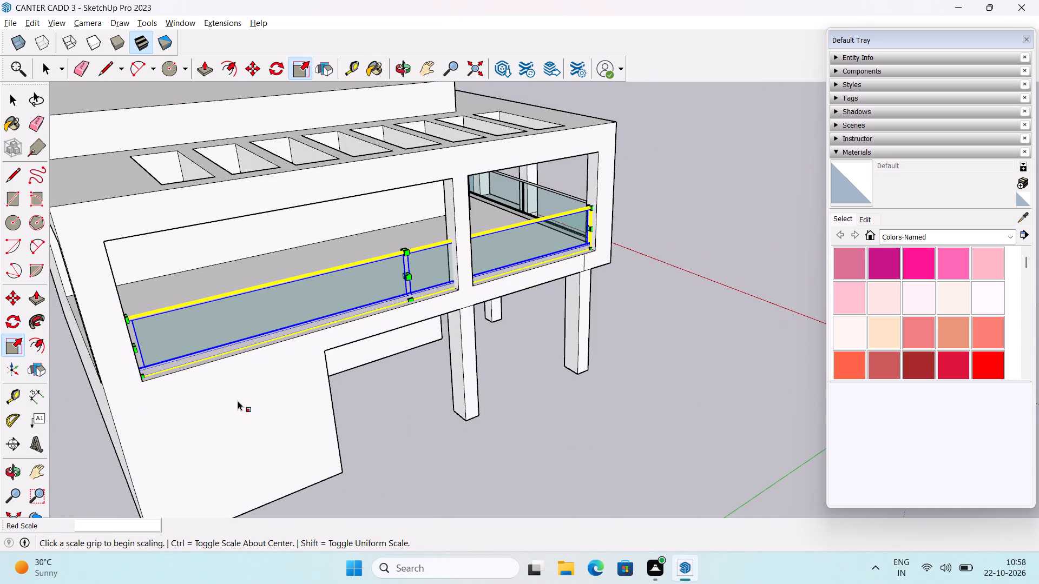
key(space)
click(542, 461)
scroll(528, 422, down, 4)
middle_drag(507, 419, 551, 311)
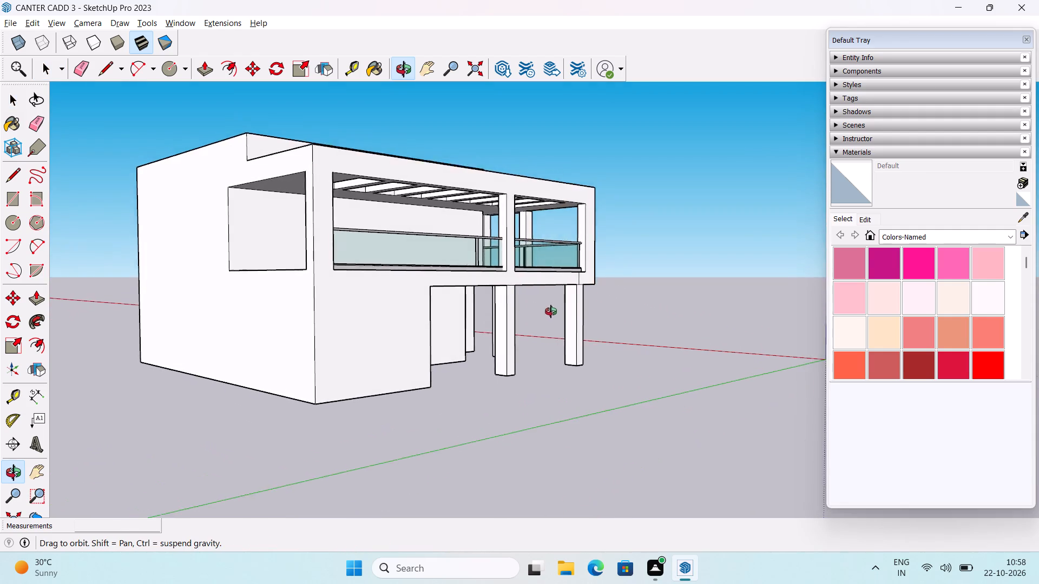
middle_drag(551, 311, 395, 363)
middle_drag(543, 334, 289, 360)
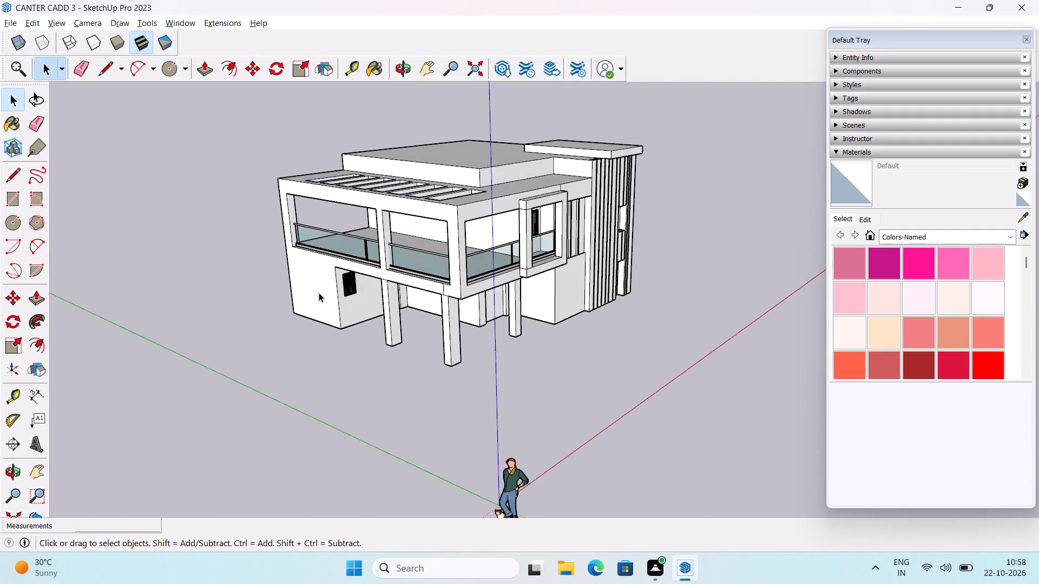
Copy the glass railing on the balcony's open side onto the ground outside the house's opposite side wall, below its upper-floor opening.
scroll(456, 152, up, 3)
click(504, 310)
middle_drag(223, 349, 350, 340)
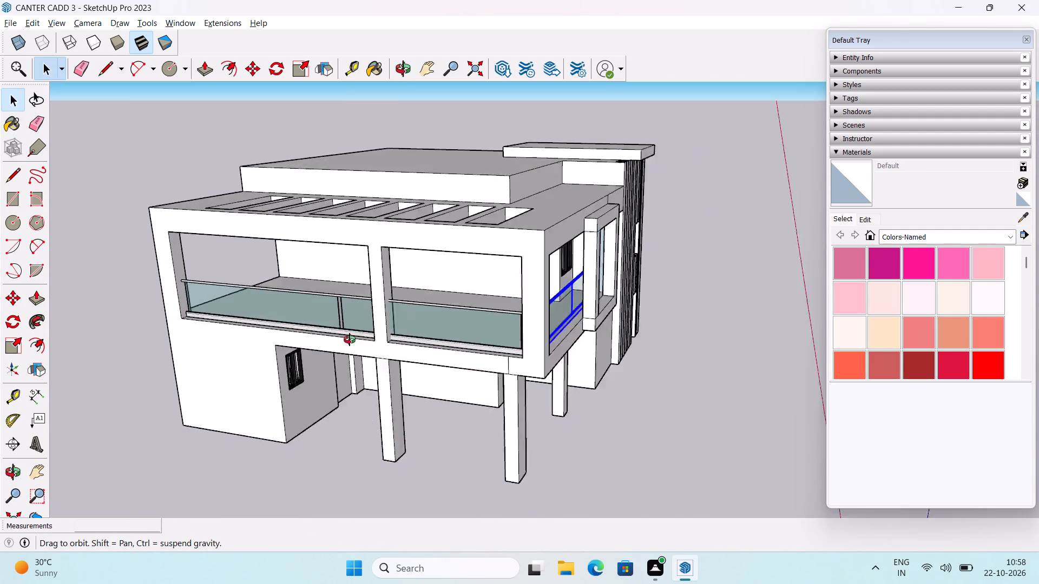
middle_drag(350, 340, 821, 318)
scroll(697, 306, up, 1)
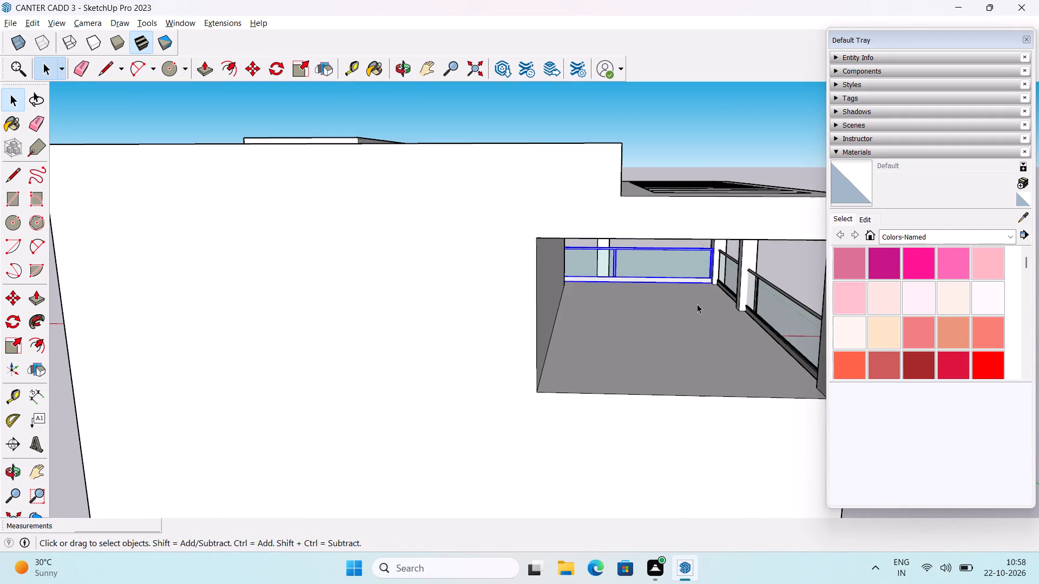
middle_drag(721, 301, 470, 336)
scroll(654, 344, down, 2)
middle_drag(654, 345, 391, 364)
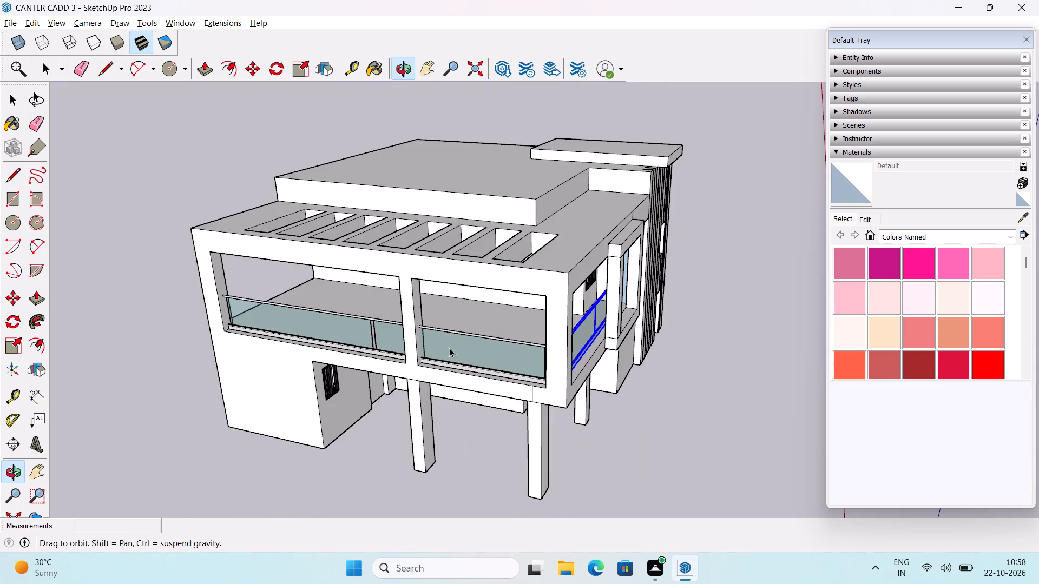
middle_drag(687, 363, 510, 376)
scroll(472, 350, up, 4)
key(m)
scroll(444, 370, up, 4)
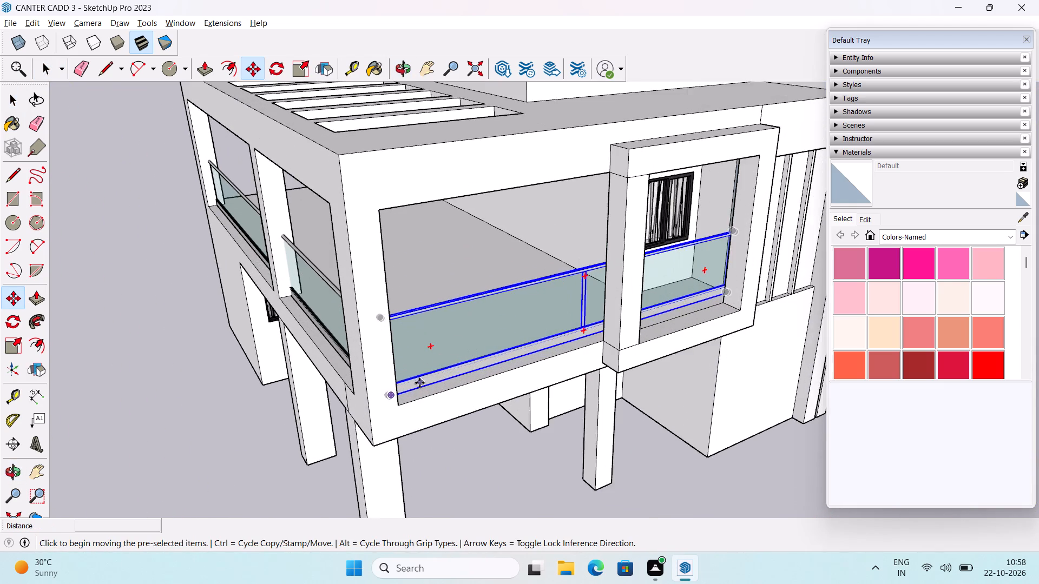
scroll(419, 383, up, 4)
scroll(382, 415, up, 4)
middle_drag(411, 403, 276, 411)
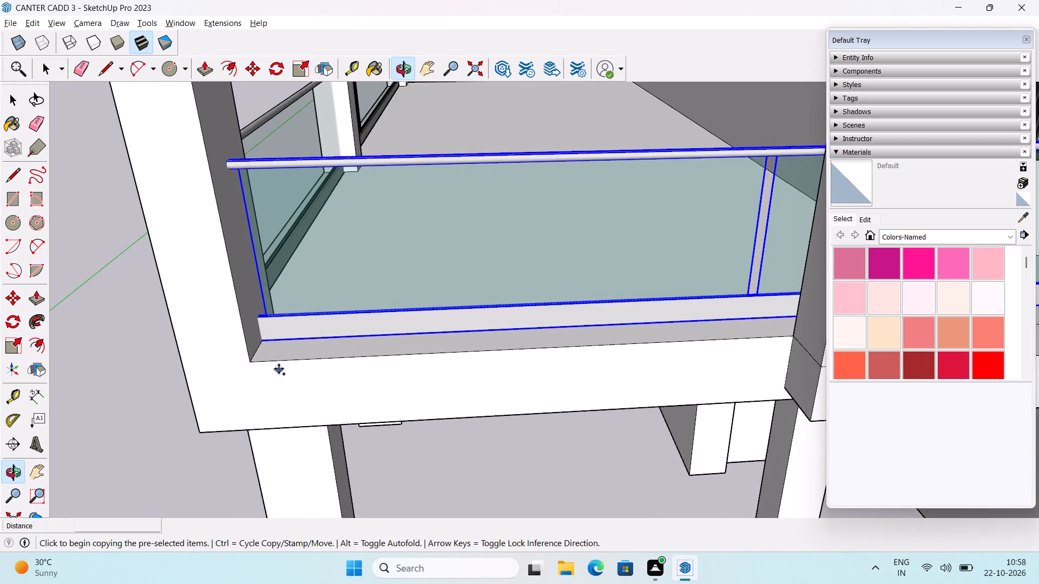
scroll(279, 368, up, 4)
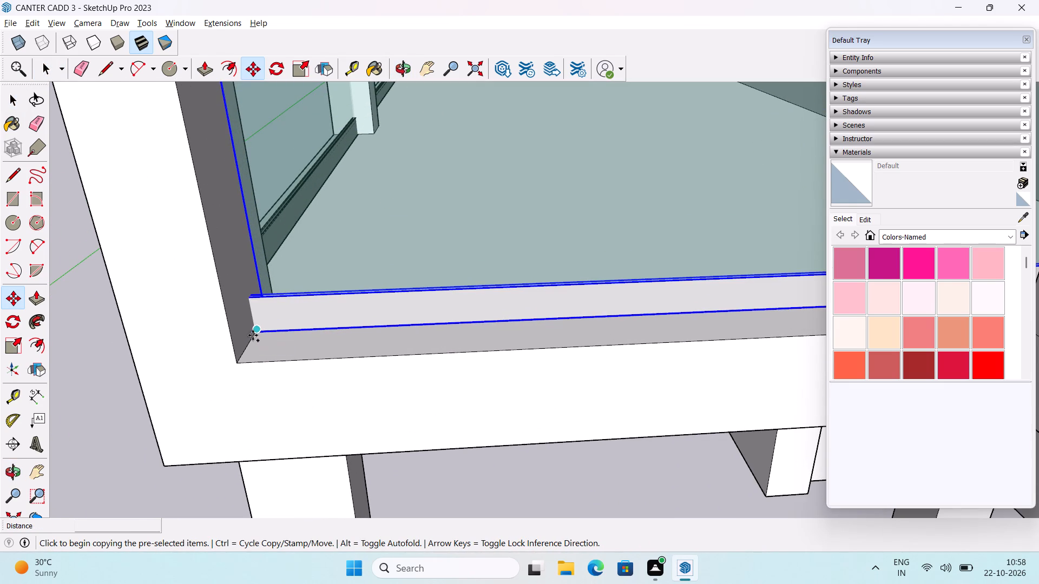
drag(255, 336, 219, 343)
scroll(21, 330, down, 5)
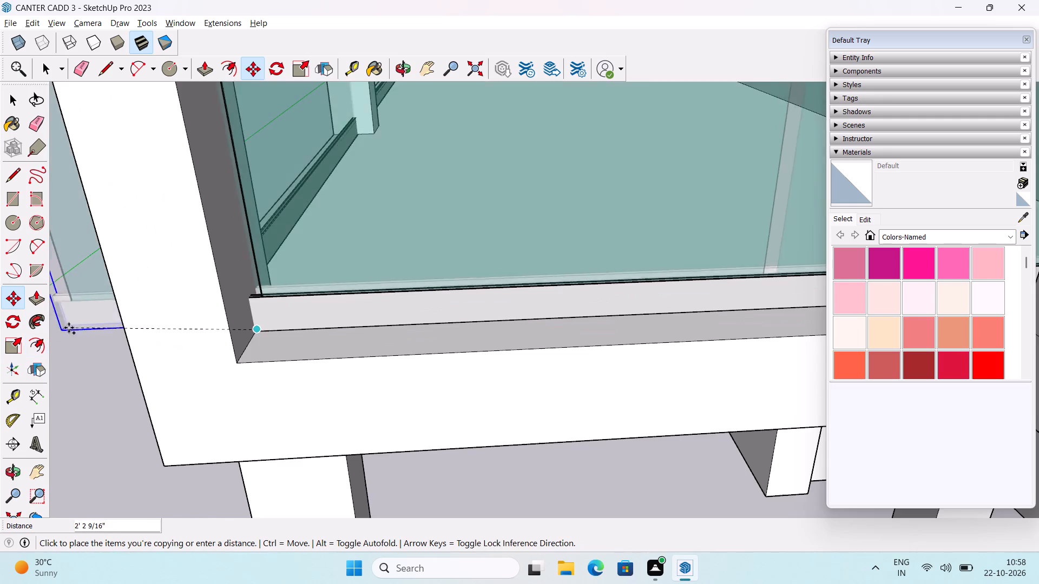
scroll(69, 328, down, 14)
middle_drag(86, 320, 438, 299)
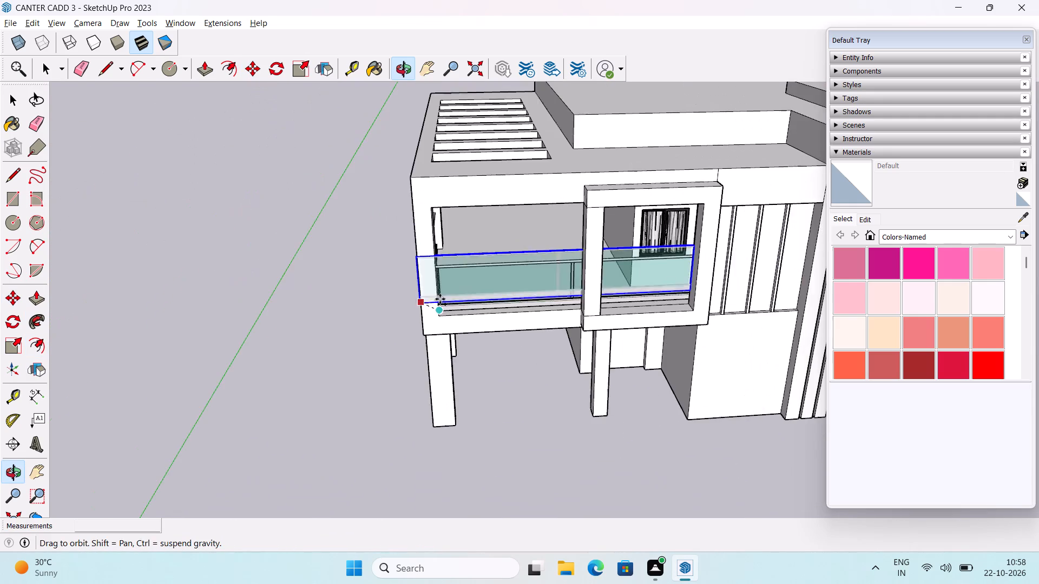
middle_drag(133, 284, 515, 356)
scroll(470, 386, down, 3)
shift+middle_drag(442, 379, 532, 306)
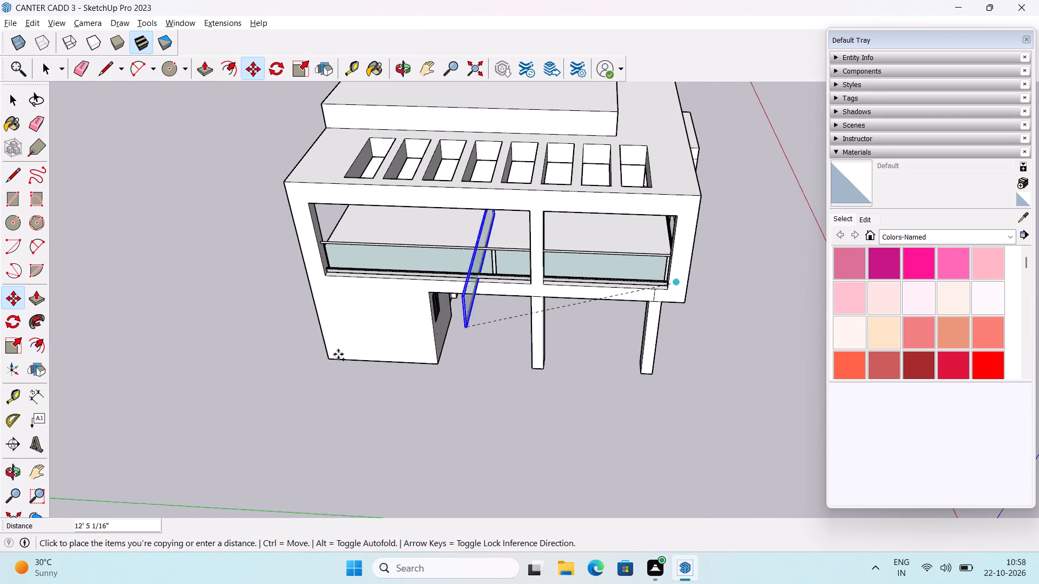
middle_drag(315, 359, 616, 353)
shift+middle_drag(602, 353, 509, 239)
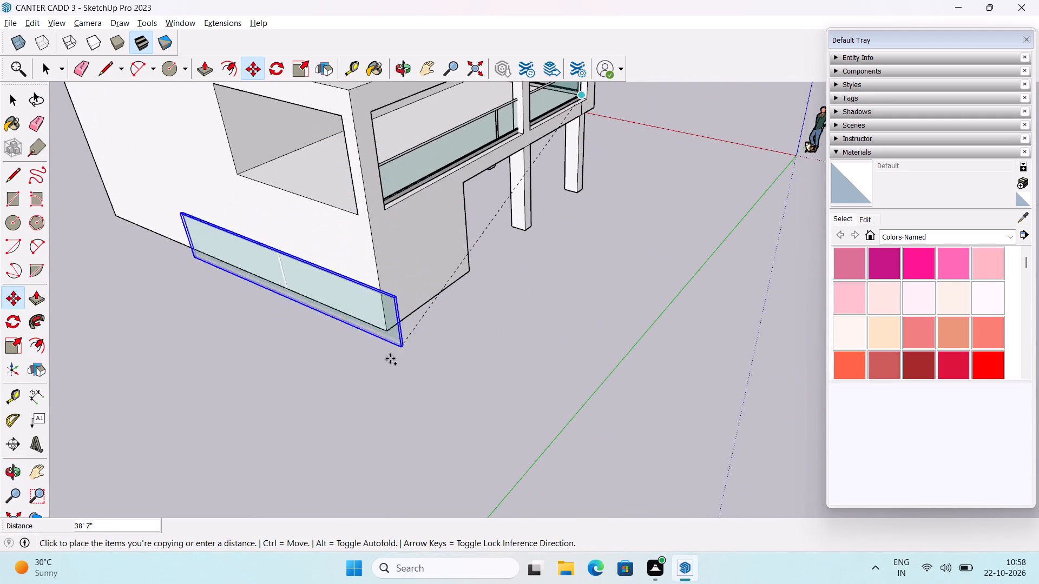
click(314, 409)
scroll(326, 389, down, 3)
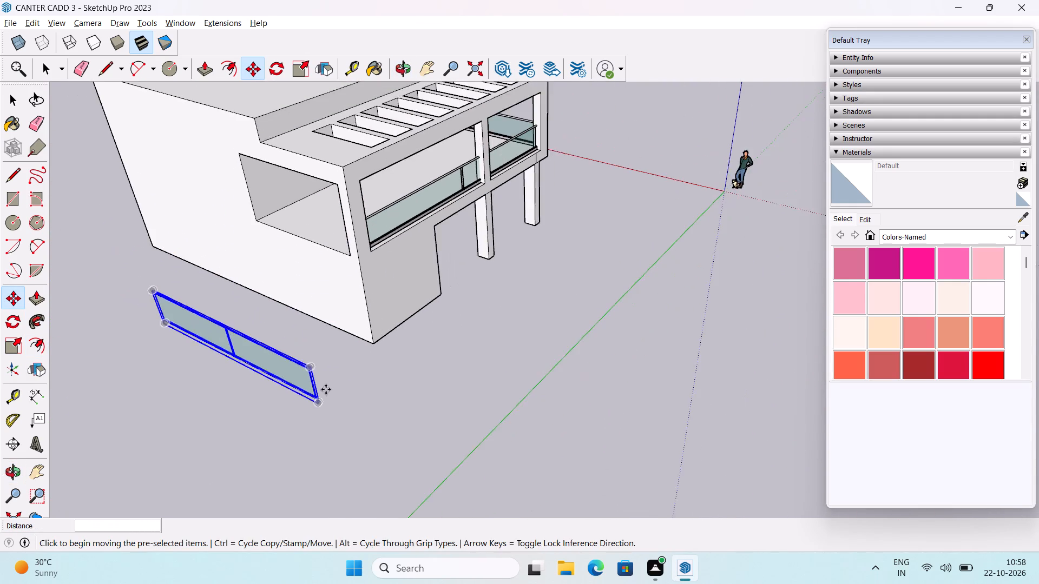
middle_drag(339, 369, 359, 389)
key(space)
Scale the copied railing lengthwise from its rear end to under a third of its length.
shift+middle_drag(372, 396, 374, 391)
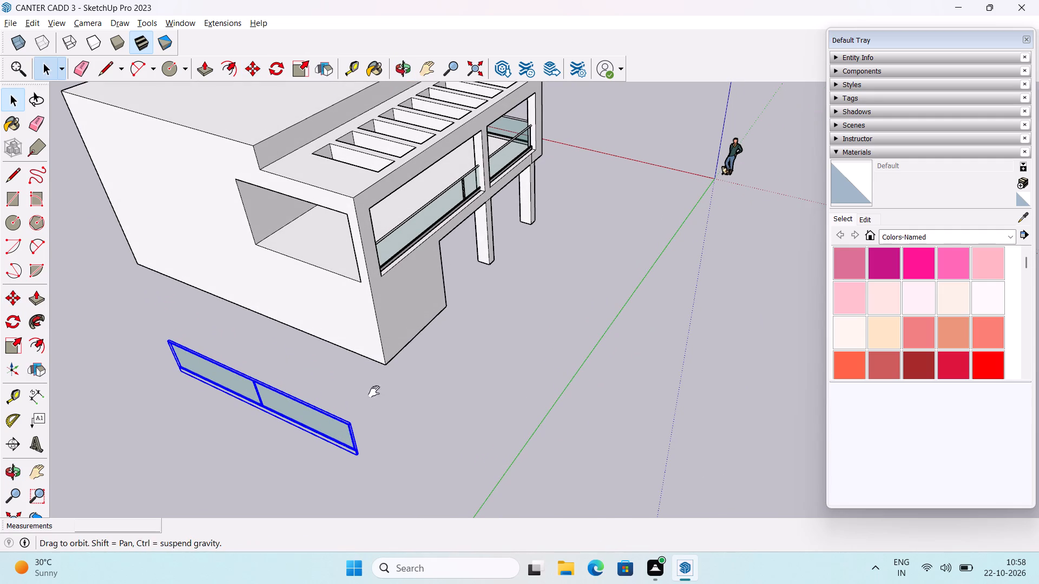
shift+middle_drag(374, 391, 423, 302)
scroll(409, 318, down, 2)
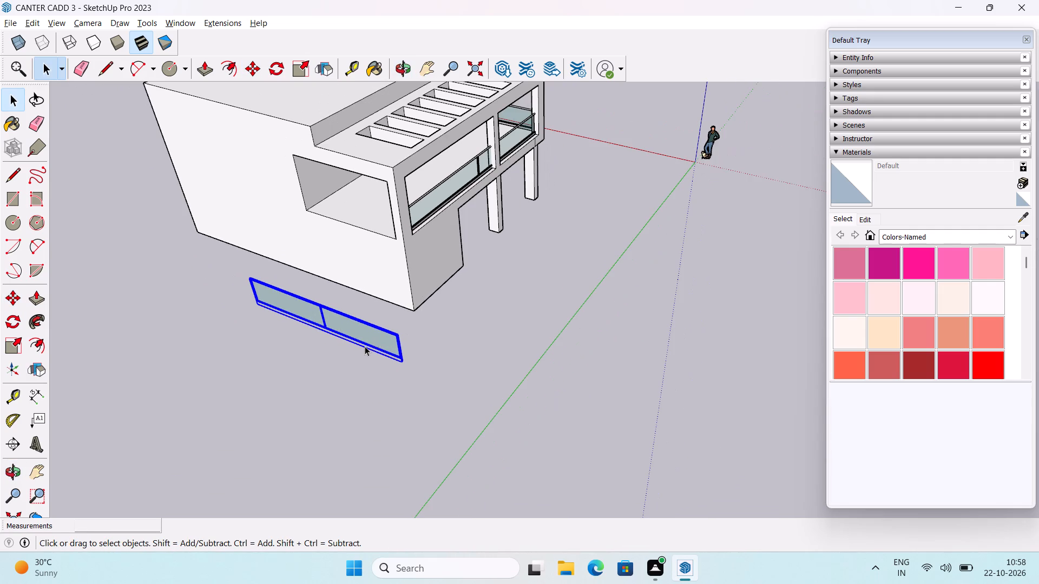
shift+middle_drag(365, 346, 407, 307)
click(380, 284)
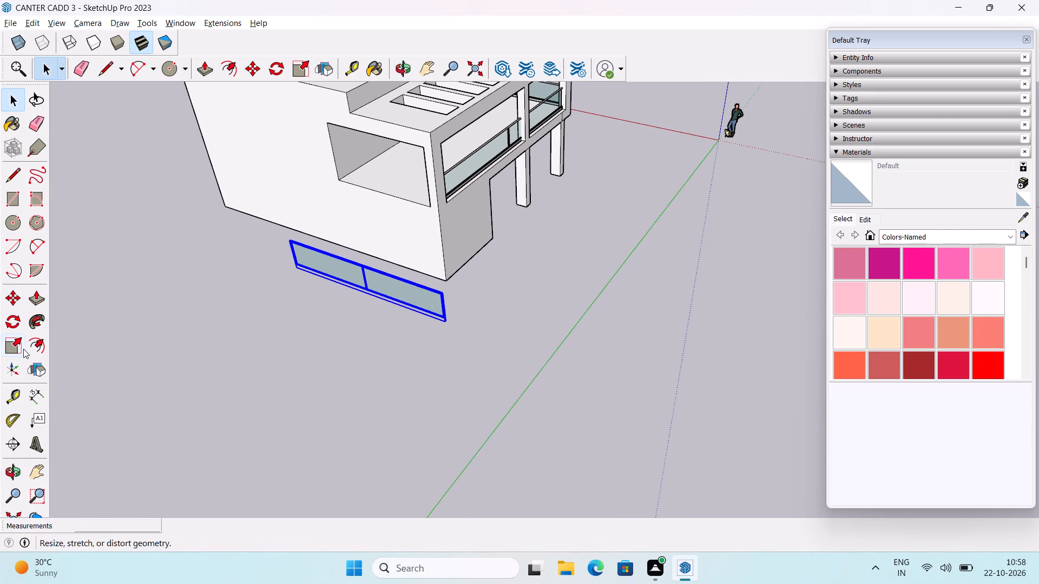
click(15, 347)
scroll(287, 236, up, 3)
scroll(304, 292, up, 4)
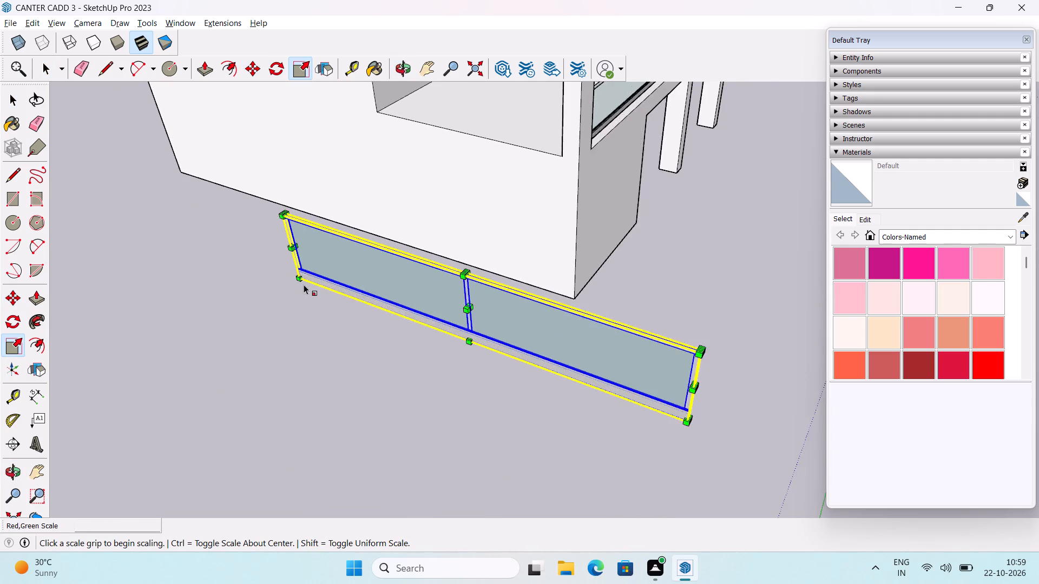
scroll(304, 284, up, 1)
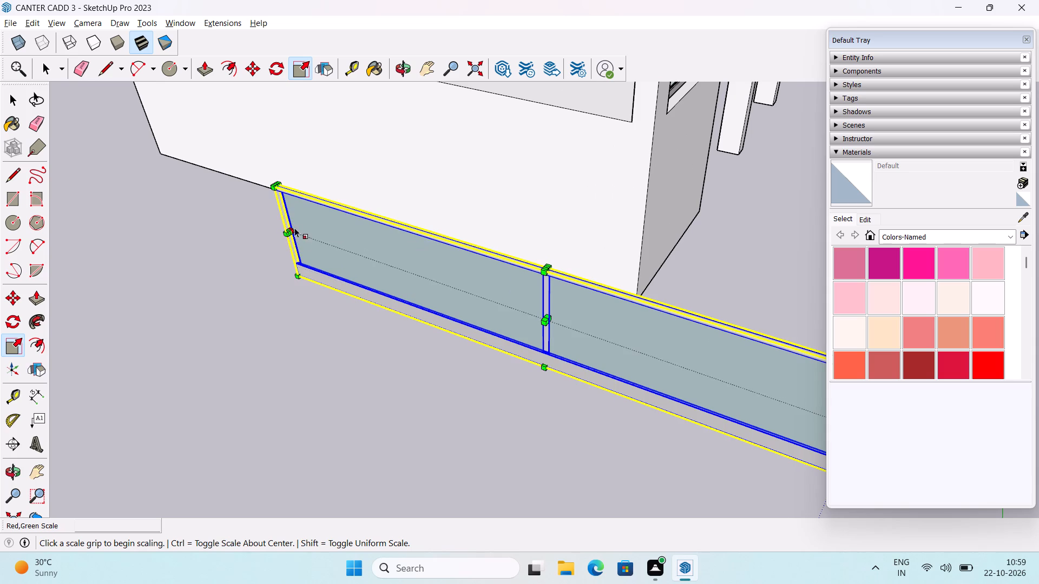
drag(293, 229, 501, 296)
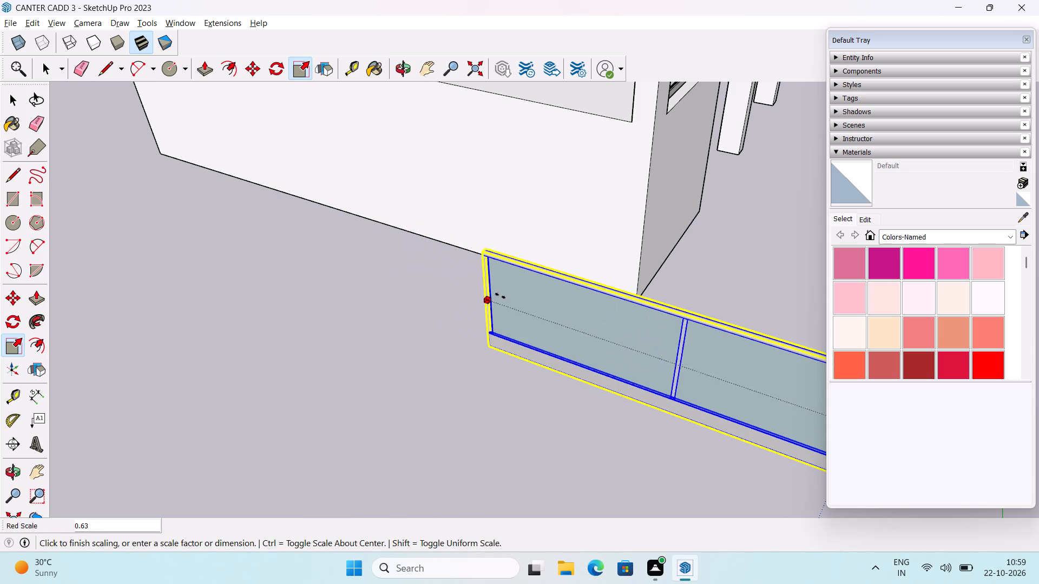
drag(501, 296, 681, 354)
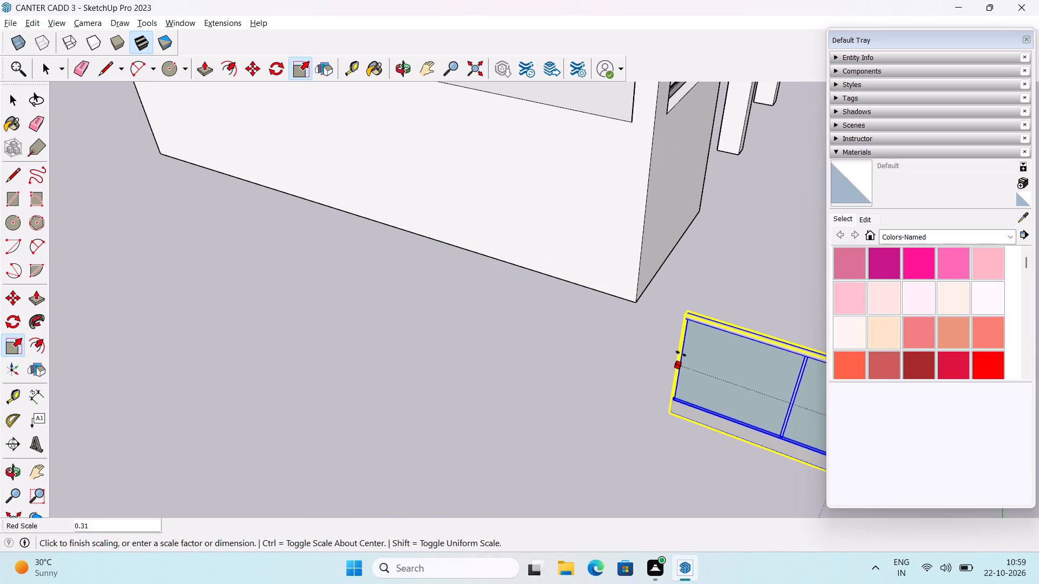
drag(681, 354, 722, 373)
scroll(721, 373, down, 2)
shift+middle_drag(724, 365, 587, 310)
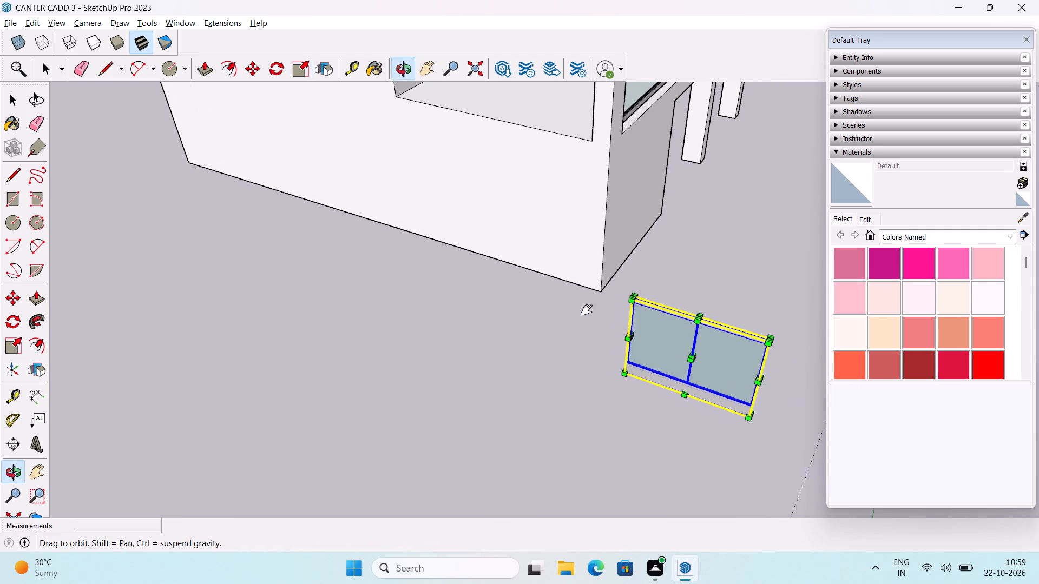
shift+middle_drag(587, 310, 389, 296)
key(space)
Move the shortened railing by its bottom end corner onto the sill of the side wall's upper opening, against the front corner column.
scroll(557, 415, up, 4)
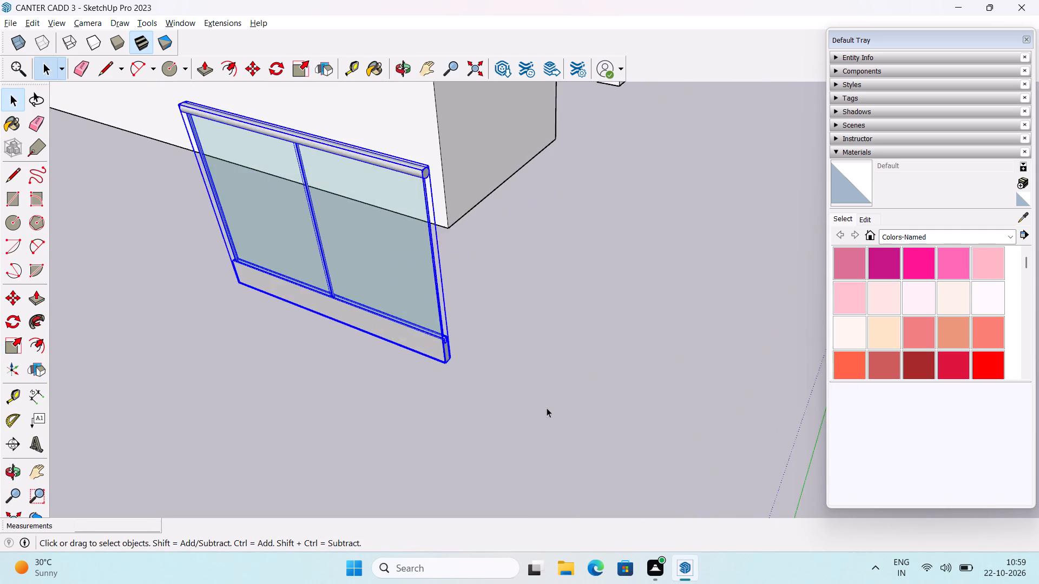
scroll(467, 391, up, 3)
key(m)
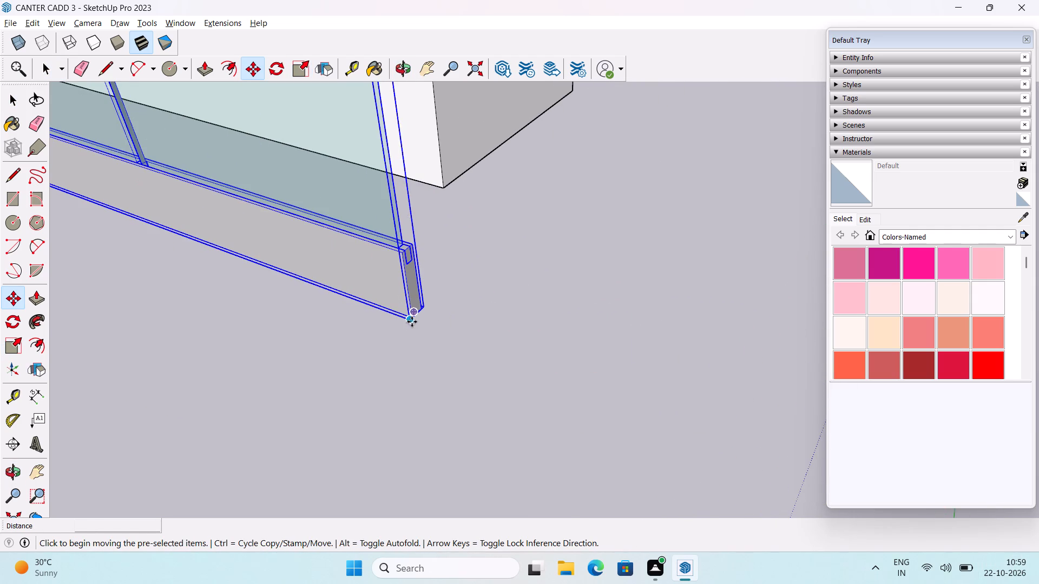
drag(411, 320, 415, 295)
scroll(422, 182, down, 3)
middle_drag(403, 187, 412, 227)
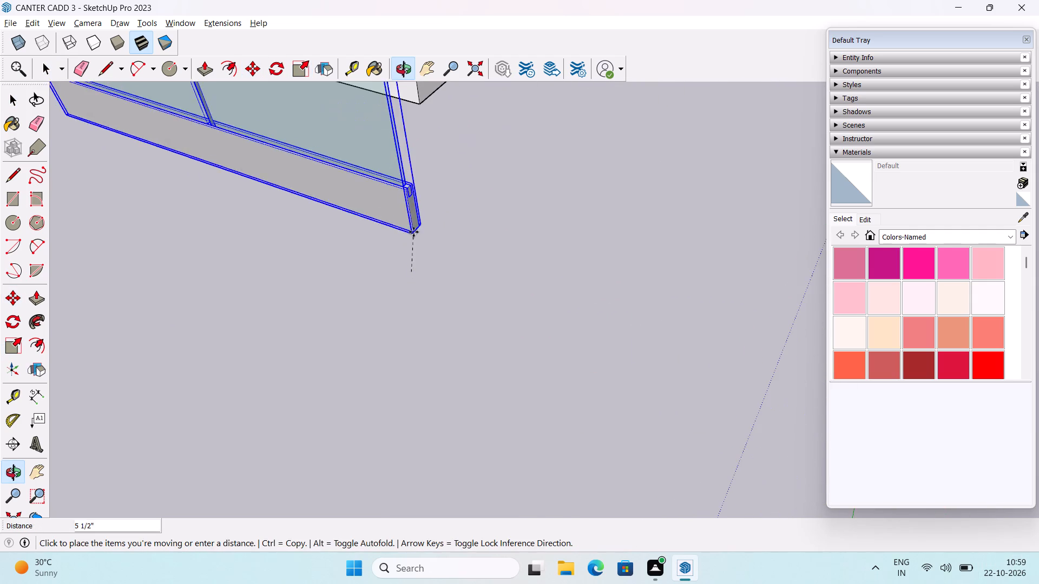
shift+middle_drag(379, 165, 561, 447)
scroll(463, 277, down, 6)
middle_drag(417, 193, 614, 500)
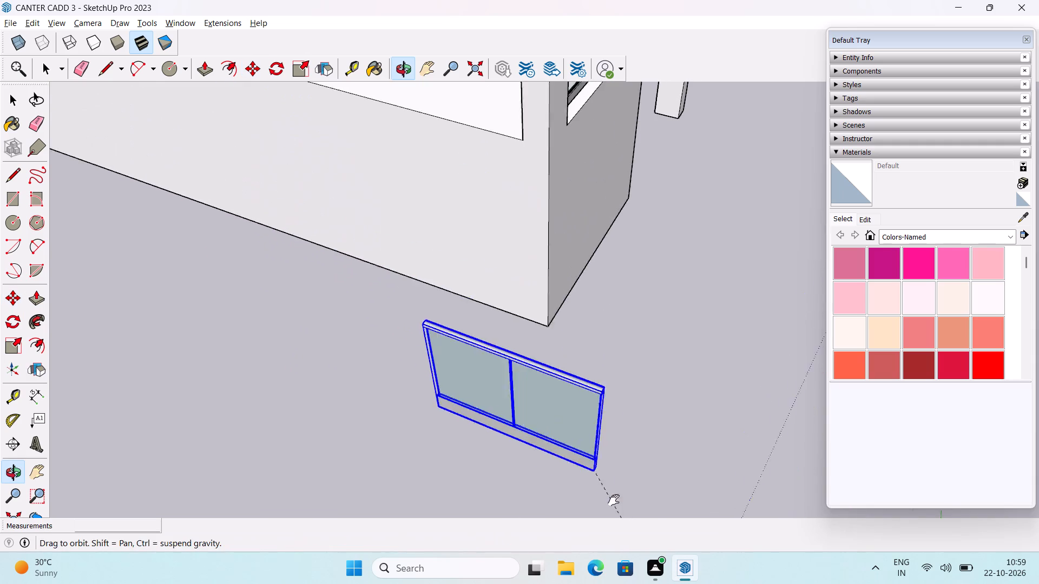
middle_drag(614, 500, 611, 500)
shift+middle_drag(481, 231, 671, 457)
middle_drag(662, 436, 830, 430)
shift+middle_drag(733, 372, 466, 315)
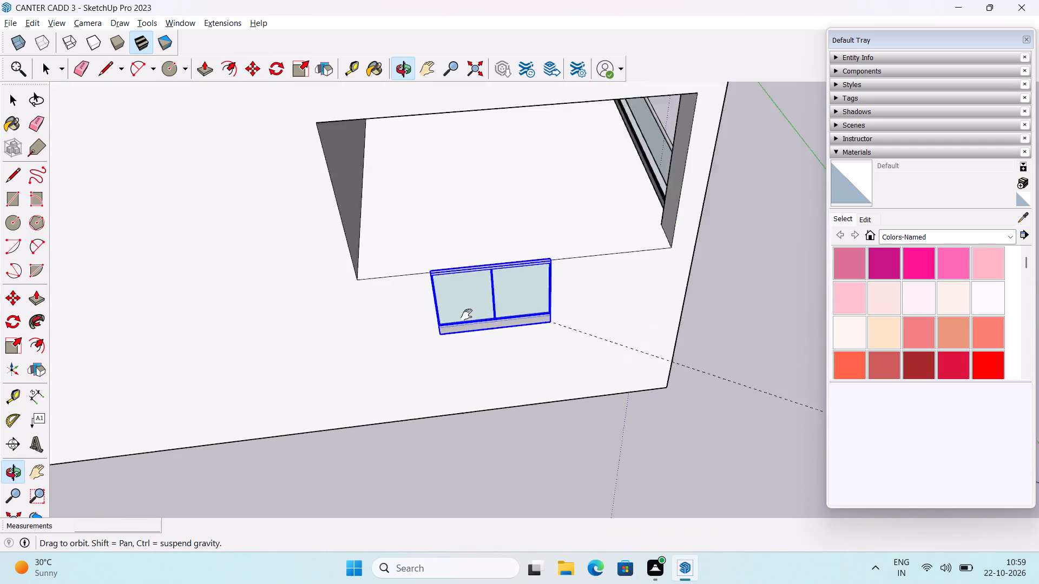
shift+middle_drag(466, 315, 365, 345)
scroll(489, 263, up, 7)
middle_drag(512, 266, 577, 292)
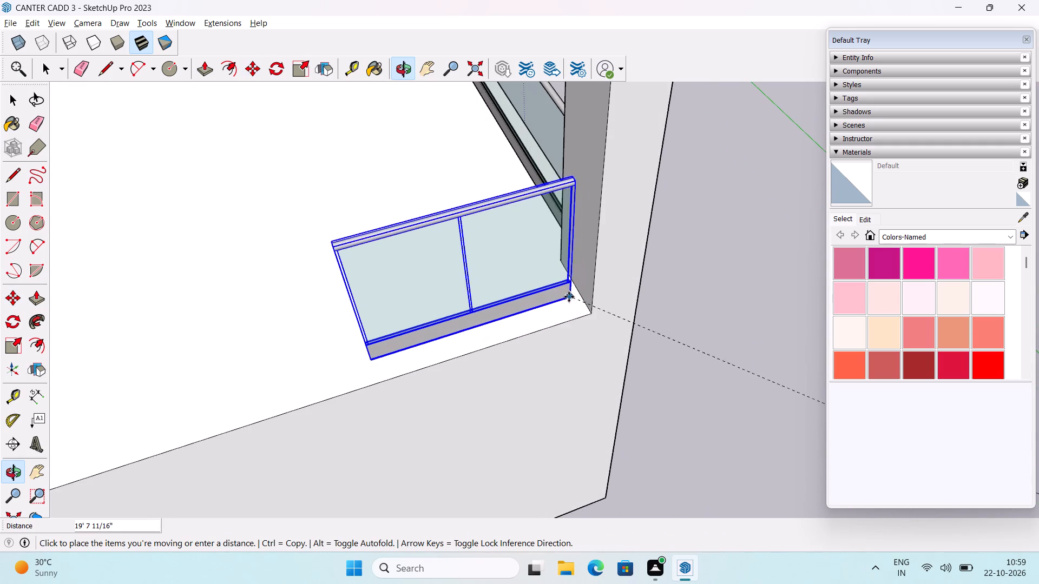
click(576, 287)
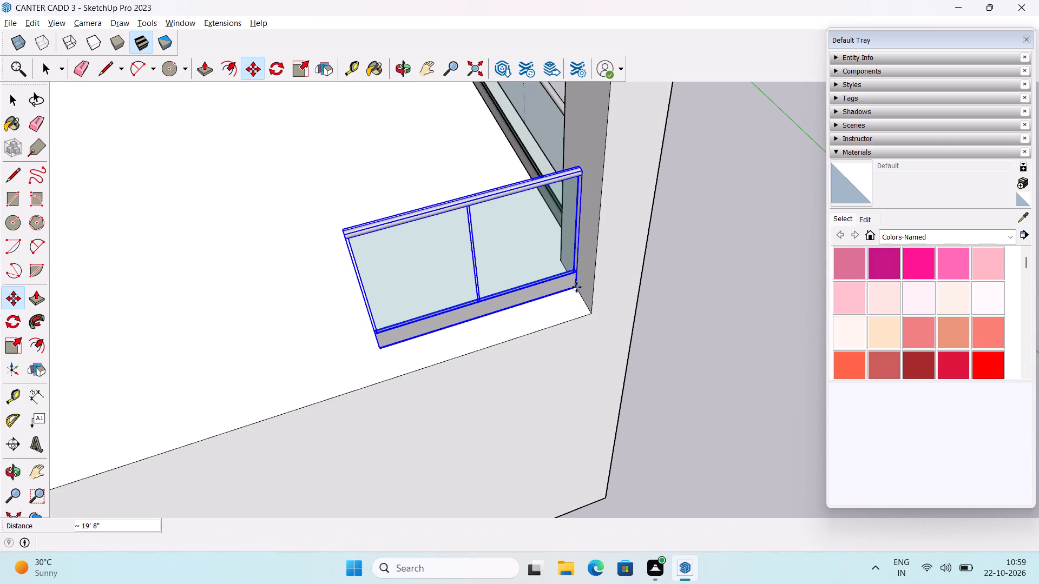
Scale this railing lengthwise by a factor of about 3.2 so it spans the side opening to its rear jamb, and deselect it.
scroll(579, 310, down, 3)
click(10, 345)
middle_drag(577, 416, 540, 399)
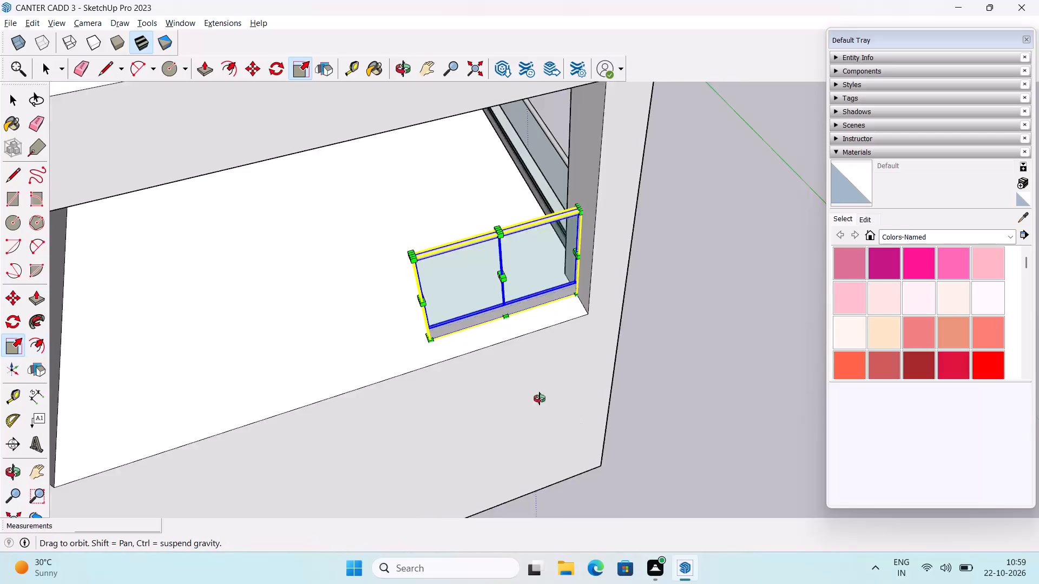
middle_drag(540, 399, 482, 380)
shift+middle_drag(403, 320, 748, 407)
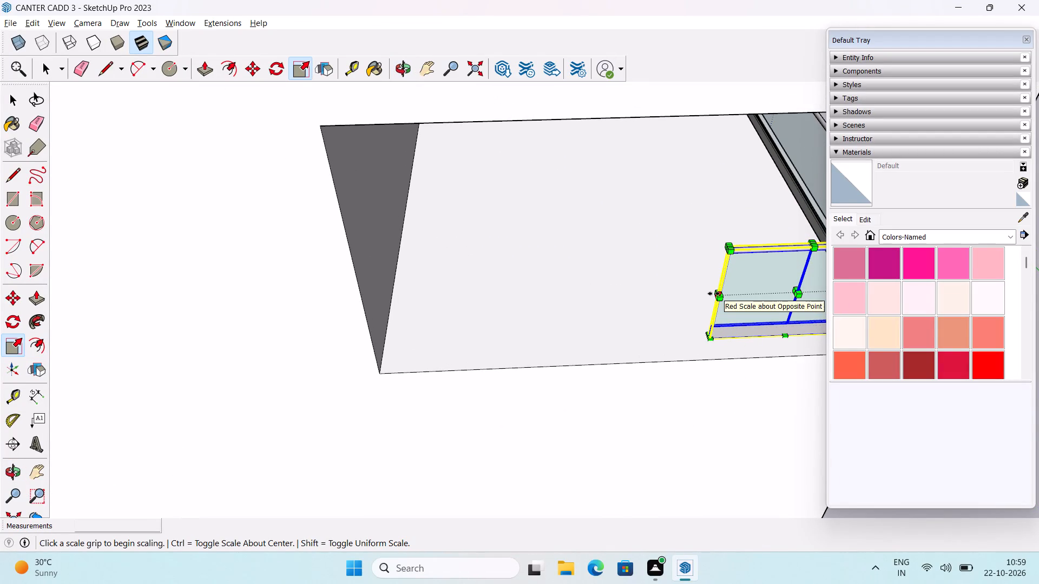
scroll(714, 294, up, 5)
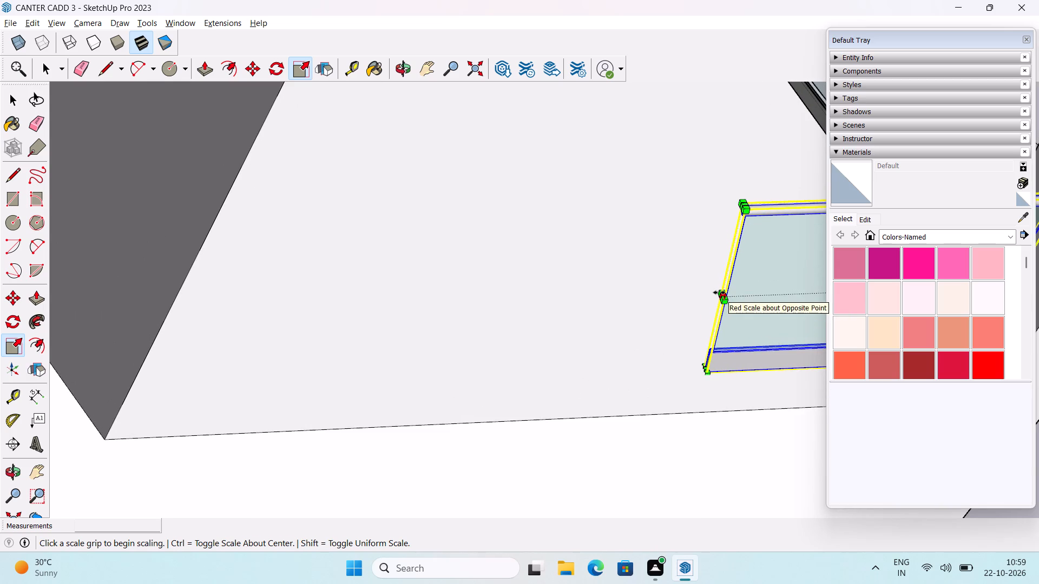
drag(719, 293, 106, 309)
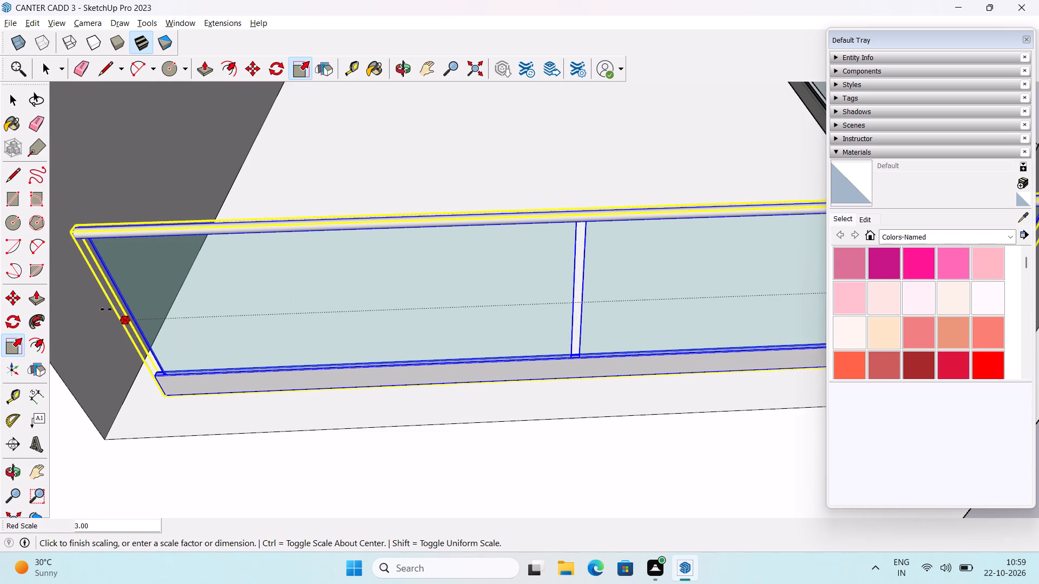
drag(106, 309, 55, 385)
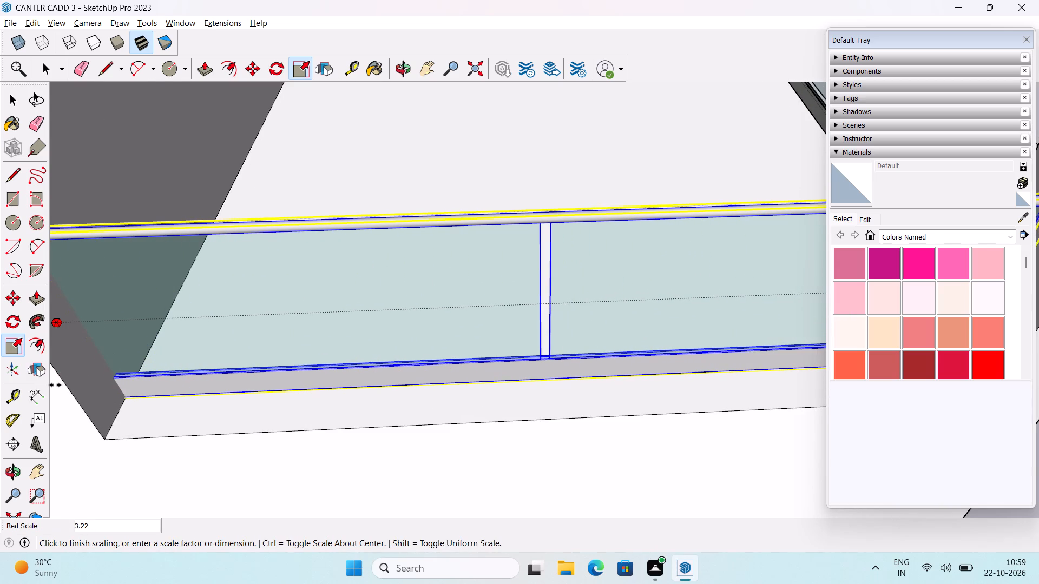
drag(55, 385, 60, 382)
scroll(101, 376, down, 9)
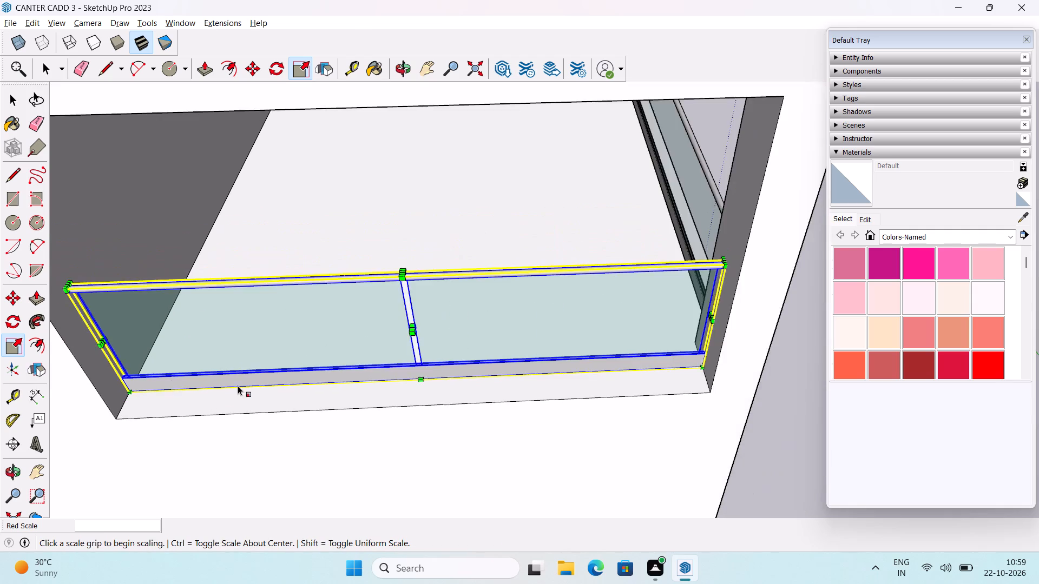
scroll(238, 386, down, 5)
key(space)
click(627, 462)
middle_drag(558, 399, 269, 276)
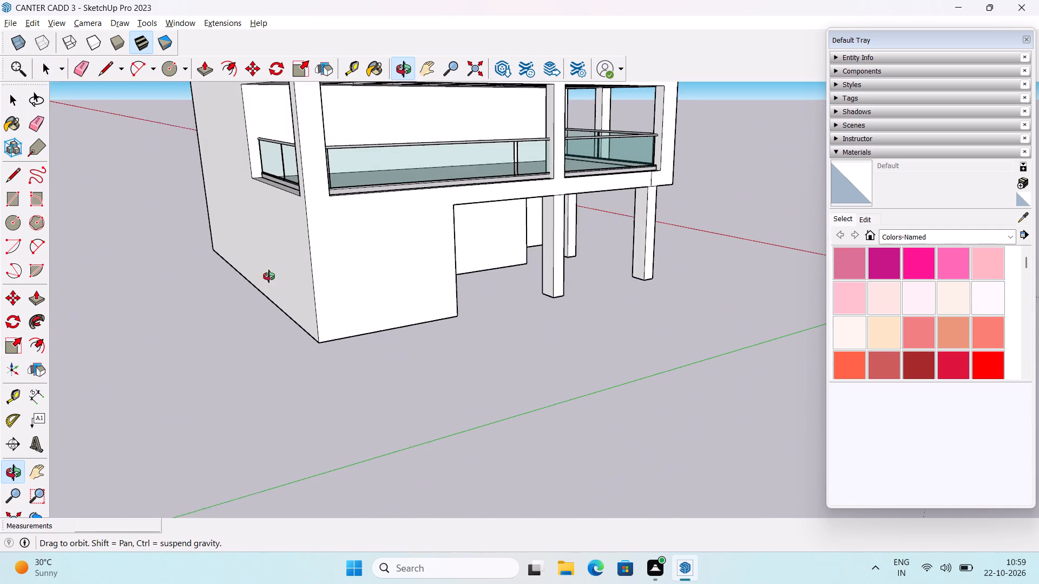
middle_drag(269, 276, 271, 277)
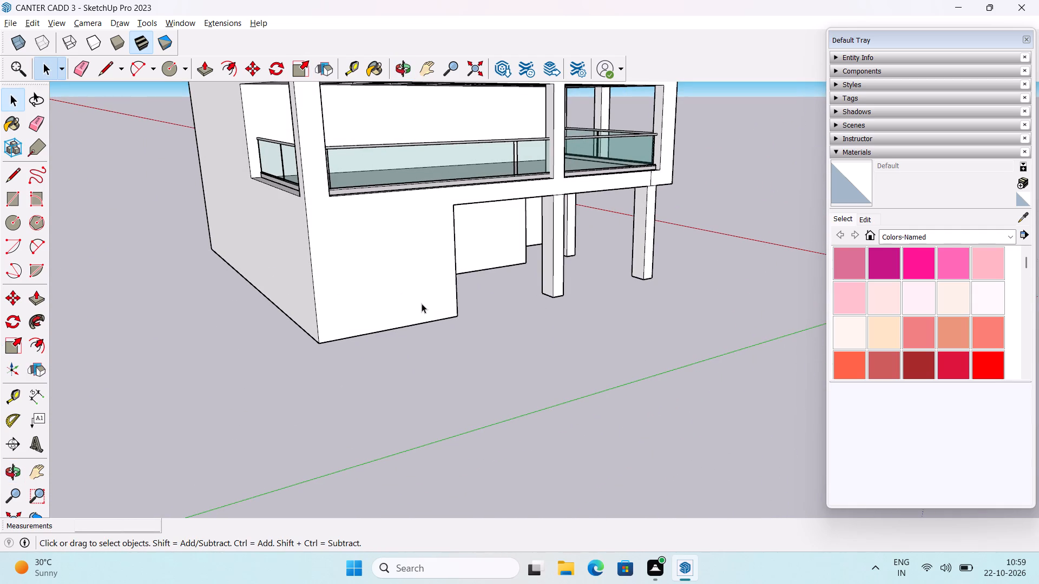
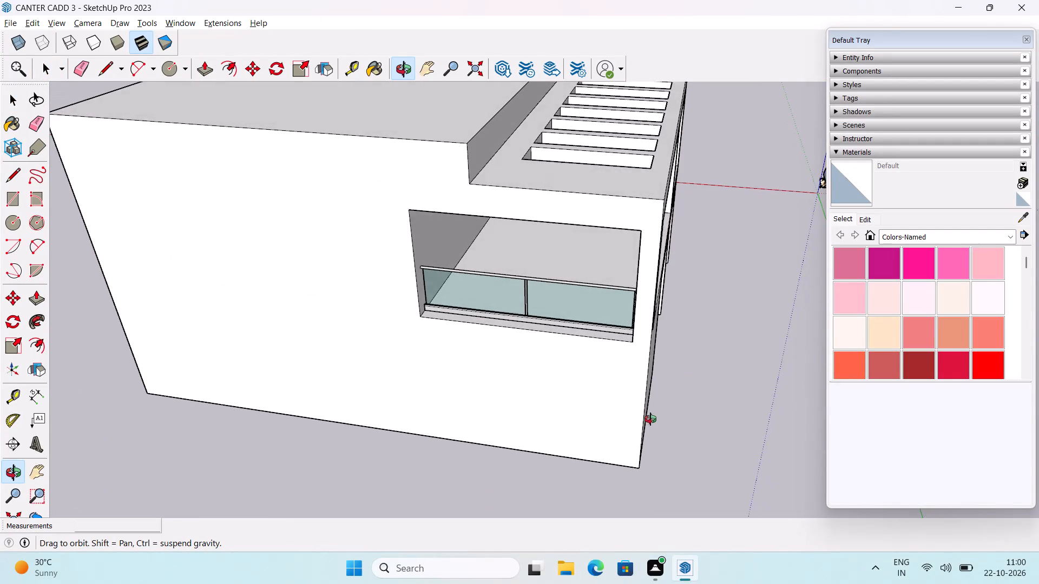
Examine the house's exterior from the front and both sides, from above and at ground level, including the balcony's glass railings.
scroll(356, 361, down, 4)
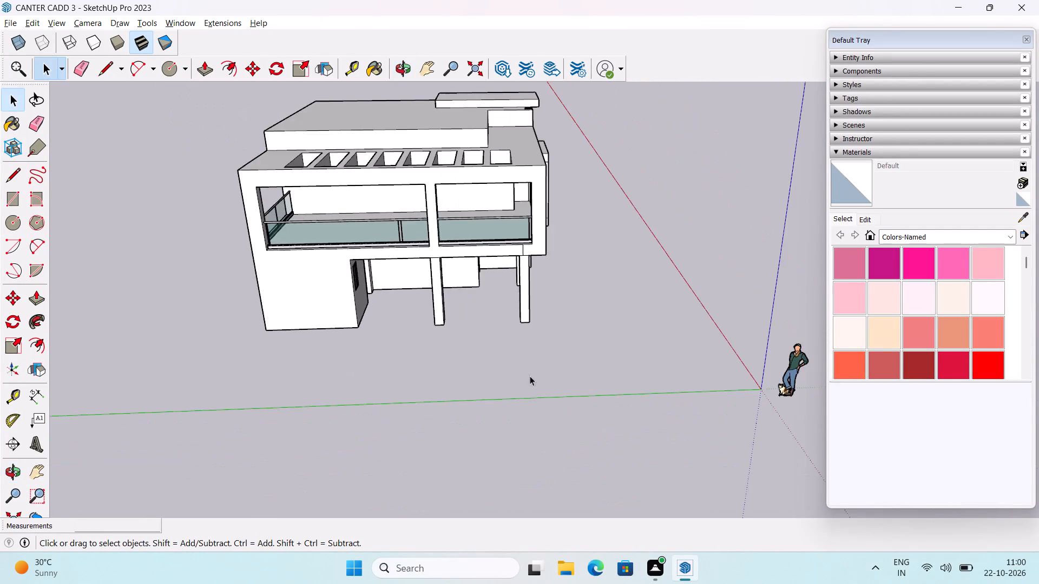
middle_drag(530, 376, 208, 330)
middle_drag(435, 293, 350, 265)
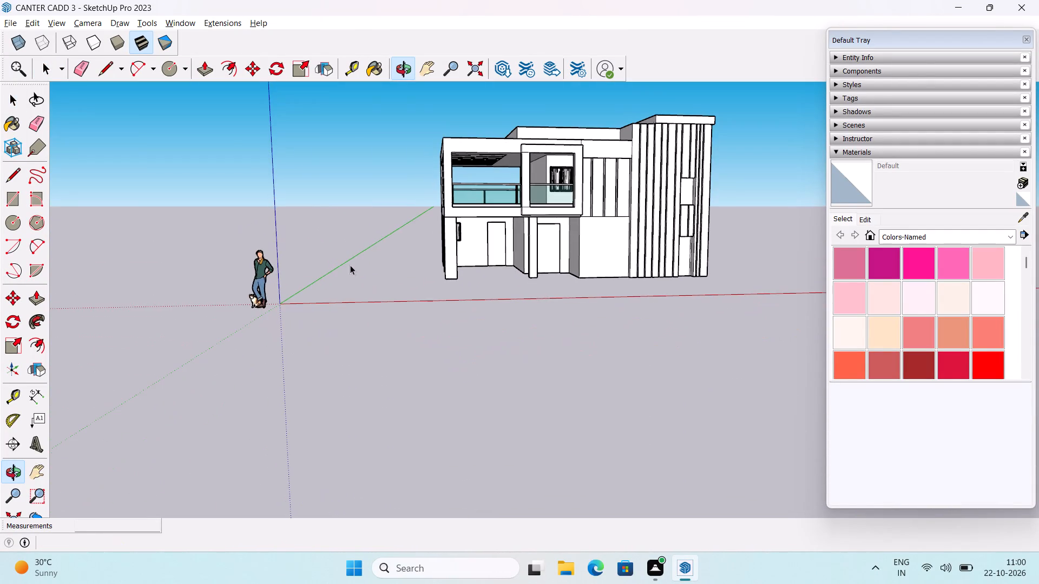
middle_drag(350, 265, 343, 264)
shift+middle_drag(448, 272, 426, 407)
middle_drag(622, 464, 529, 410)
scroll(501, 345, up, 4)
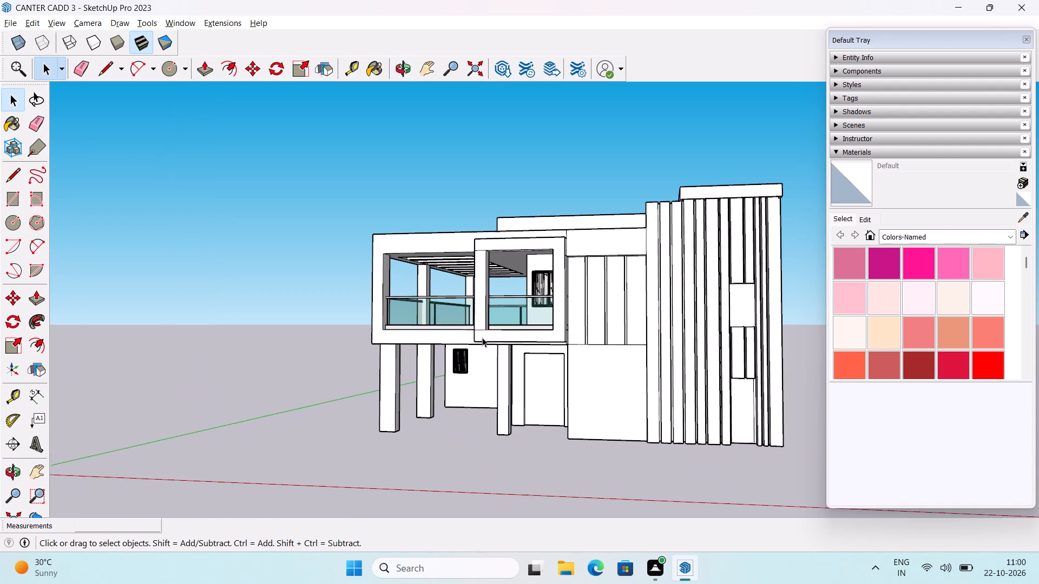
scroll(480, 330, up, 1)
middle_drag(587, 380, 691, 444)
scroll(709, 435, down, 1)
shift+middle_drag(716, 434, 547, 424)
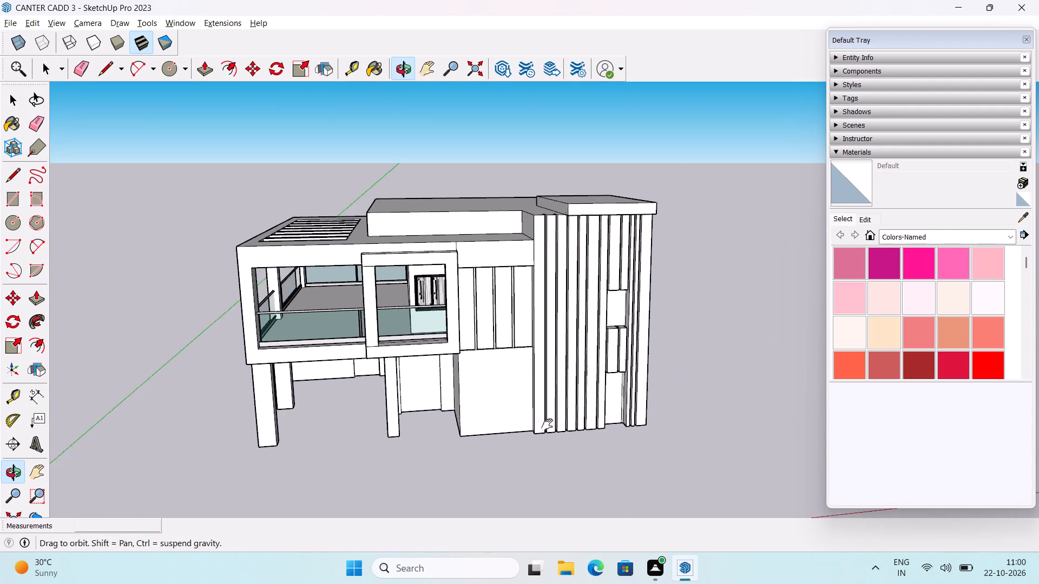
shift+middle_drag(547, 424, 540, 424)
scroll(534, 421, down, 2)
middle_drag(525, 423, 594, 351)
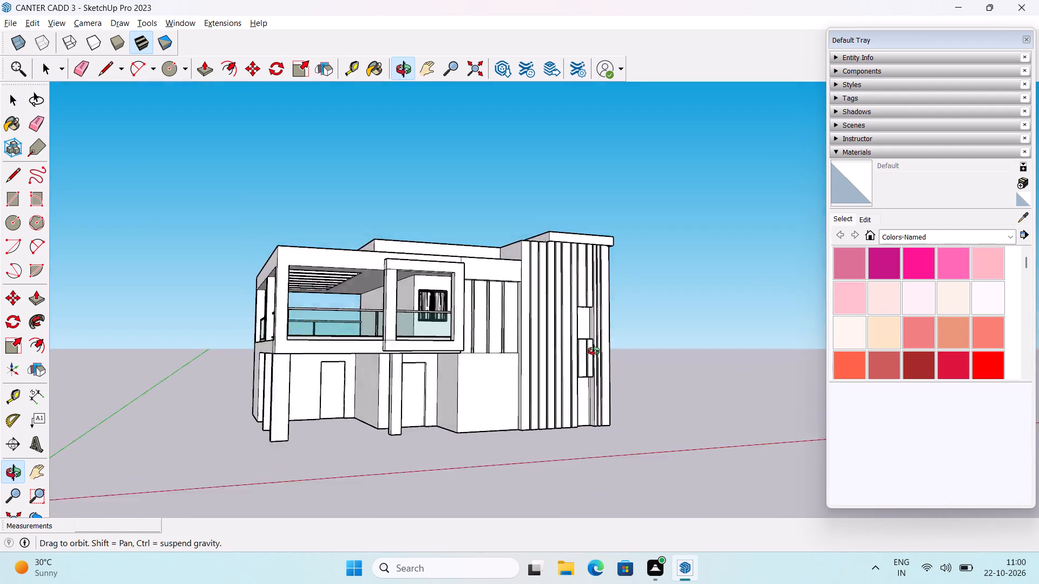
middle_drag(594, 351, 506, 361)
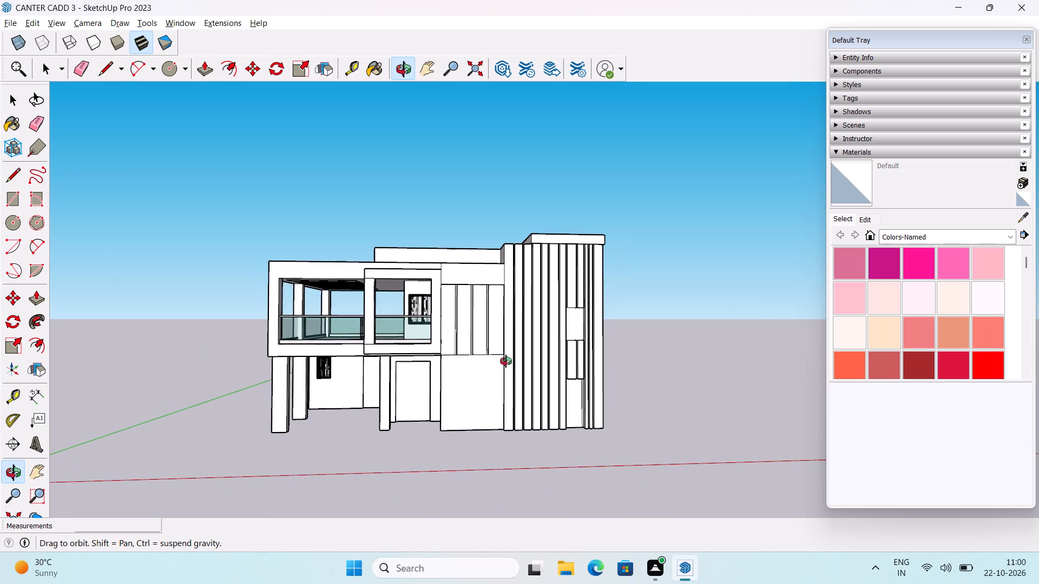
middle_drag(506, 361, 482, 349)
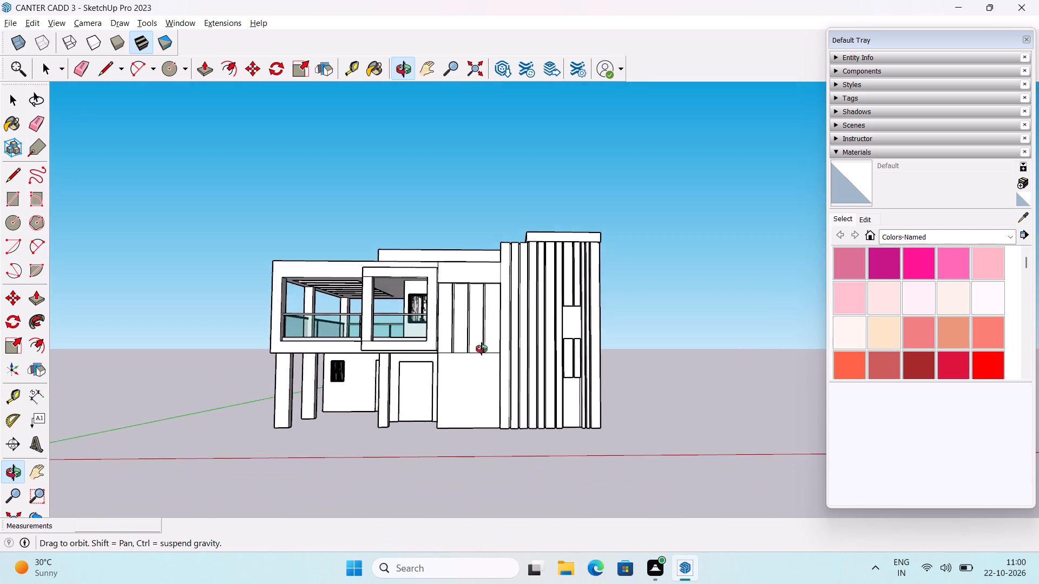
middle_drag(482, 349, 483, 400)
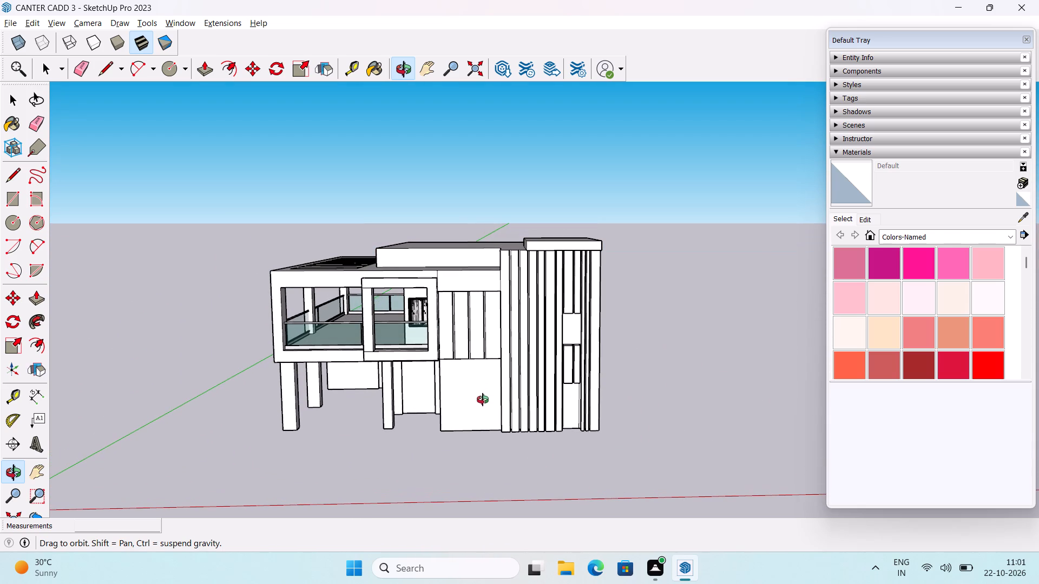
middle_drag(483, 400, 520, 401)
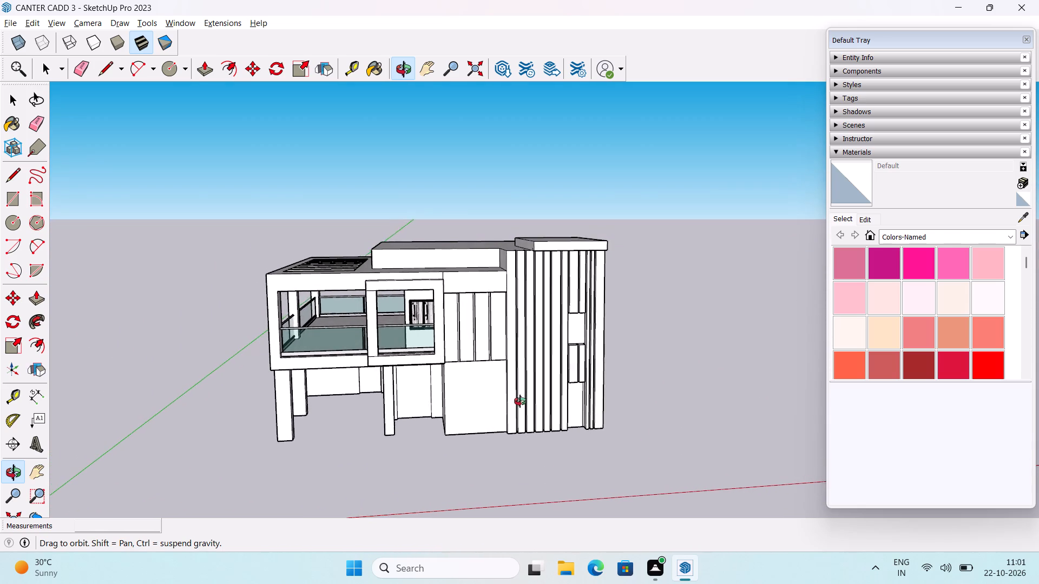
middle_drag(520, 401, 491, 324)
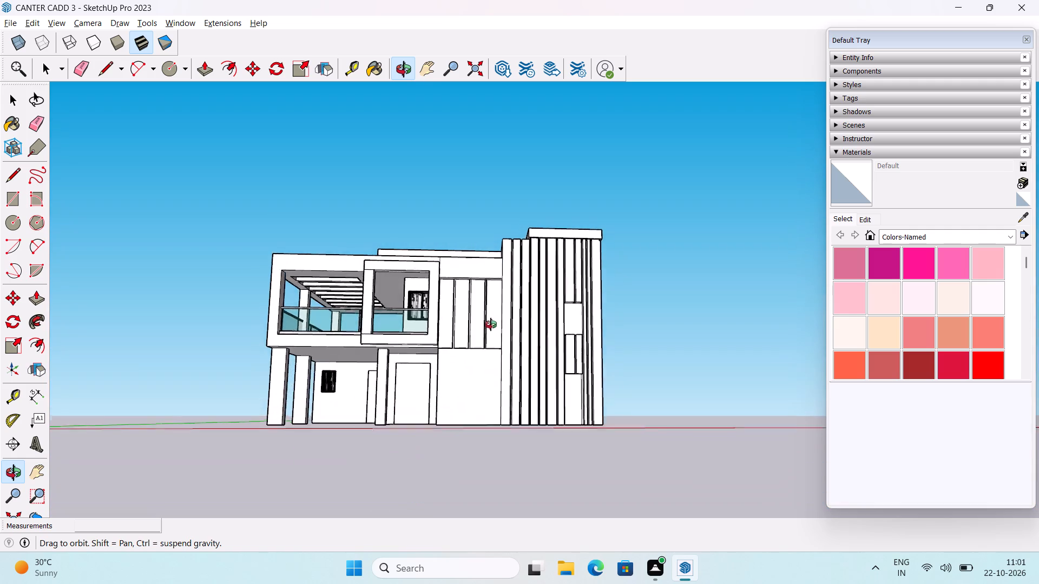
middle_drag(491, 324, 472, 339)
scroll(359, 350, up, 2)
scroll(399, 369, up, 2)
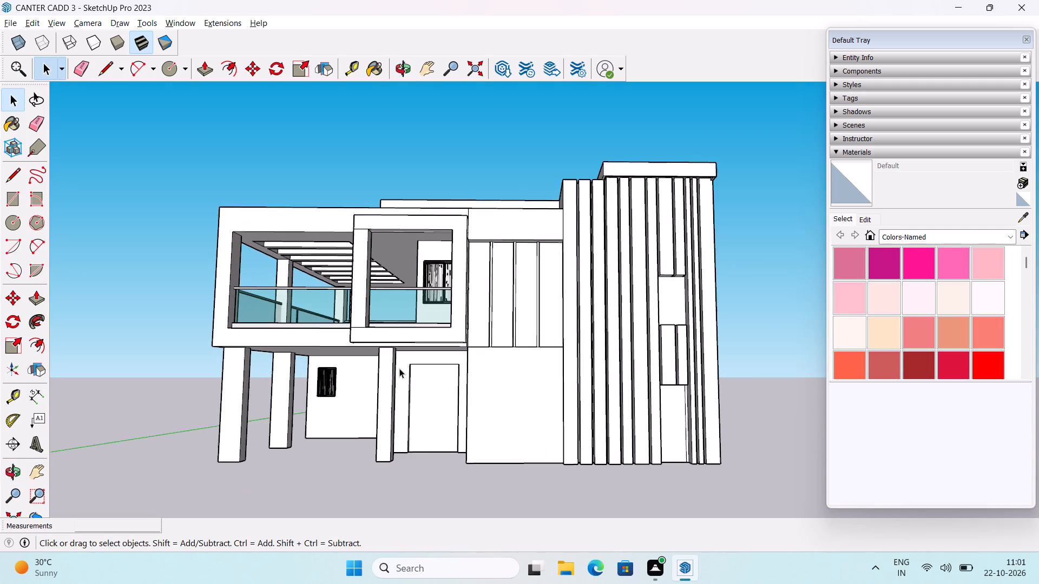
middle_drag(399, 369, 418, 352)
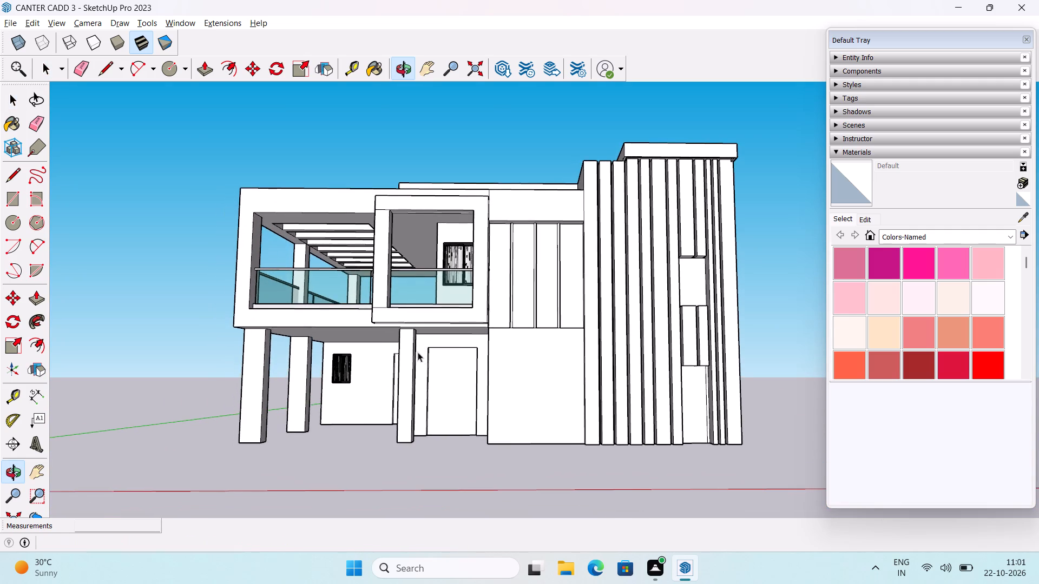
middle_drag(442, 447, 465, 429)
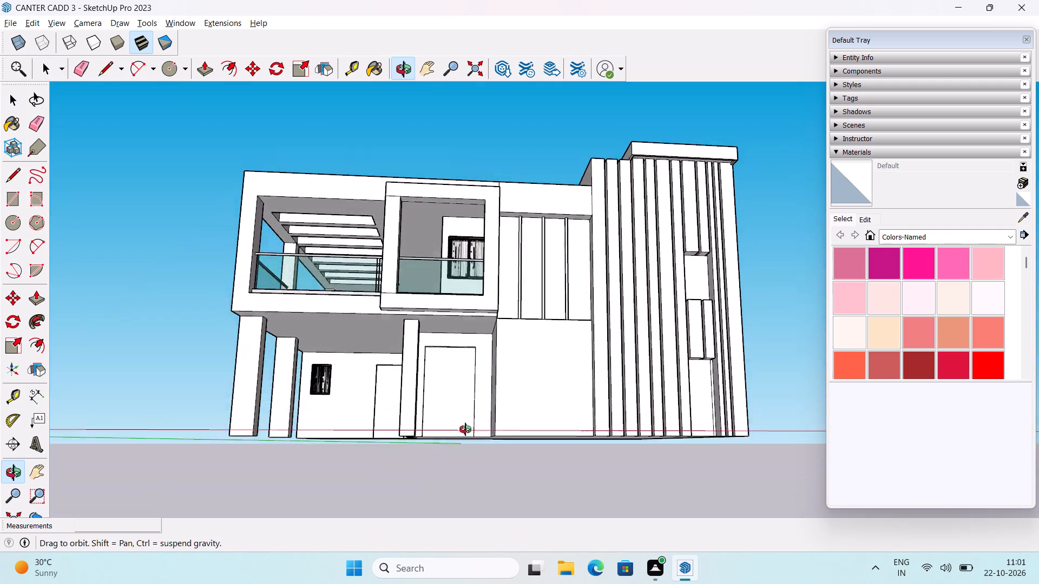
middle_drag(465, 429, 459, 448)
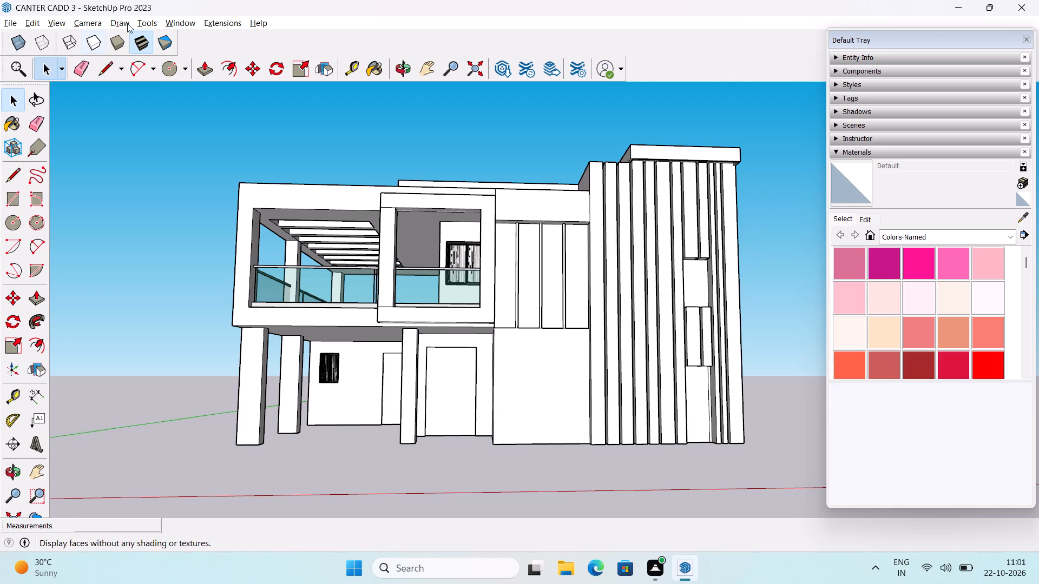
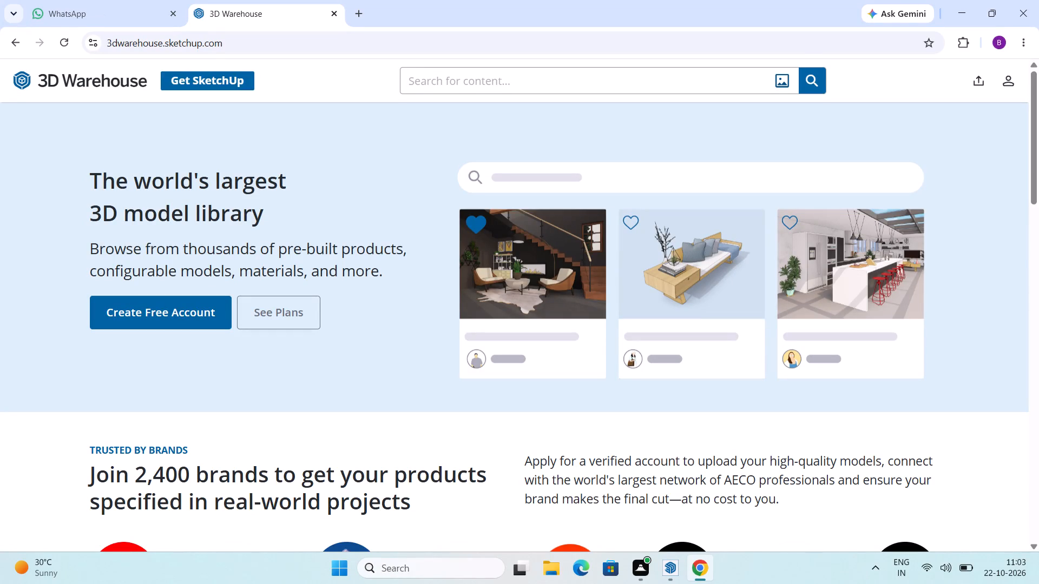
Search the 3D Warehouse model library for "doors".
text(doors)
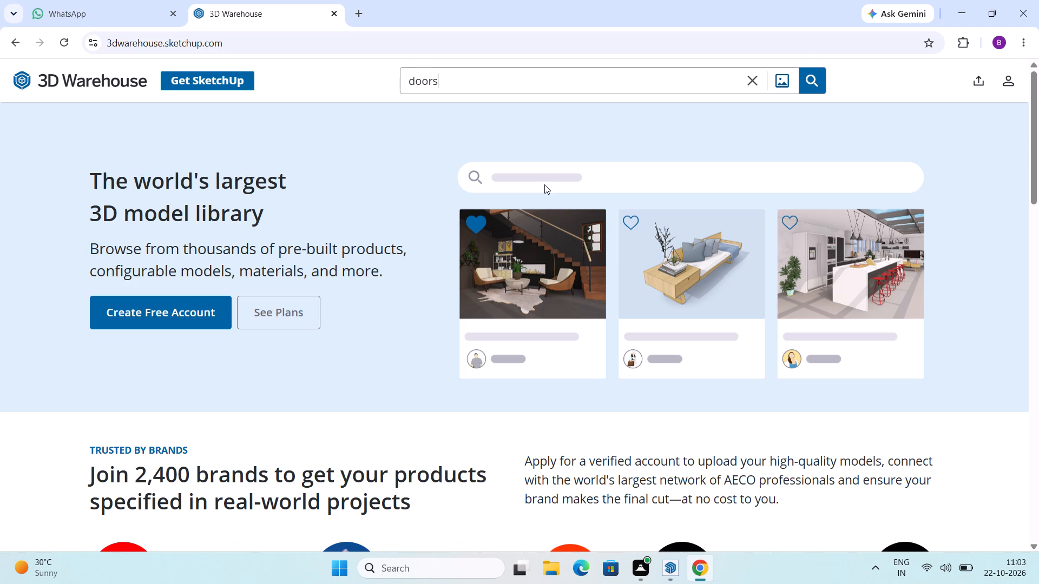
key(Return)
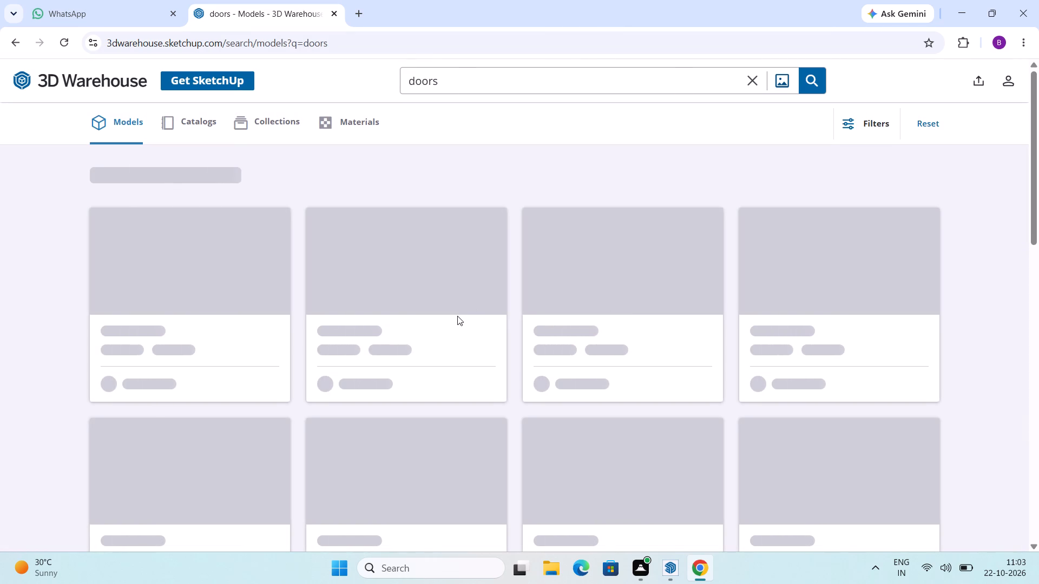
Browse the first batch of door models for a design that suits the house.
scroll(528, 297, up, 2)
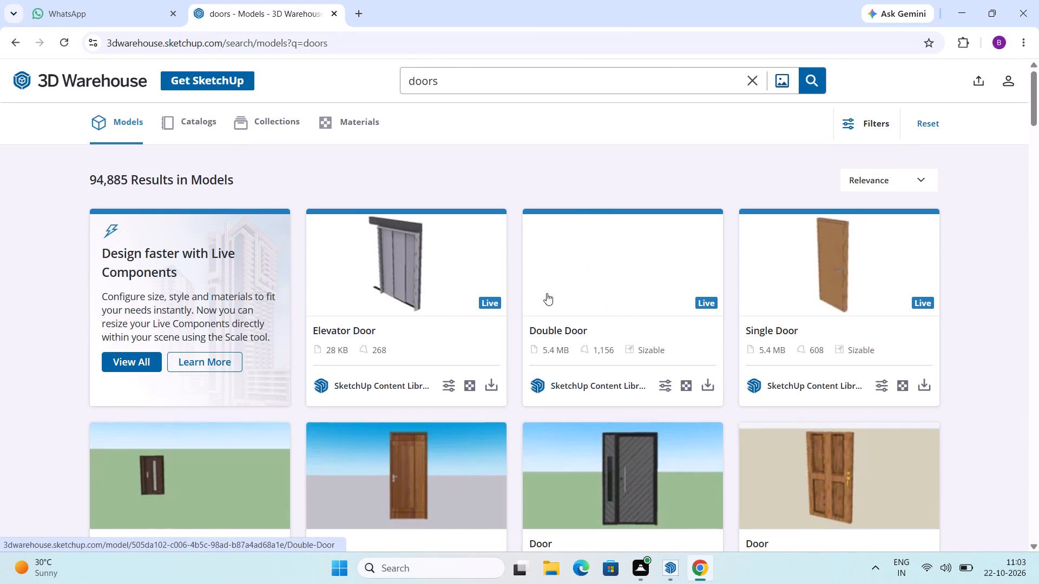
scroll(585, 277, down, 5)
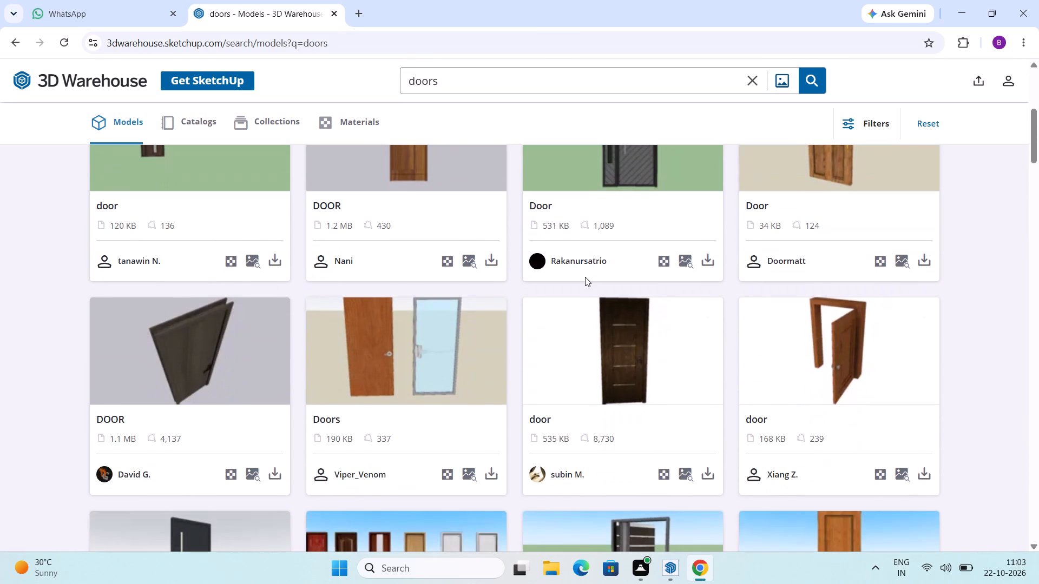
scroll(585, 277, down, 6)
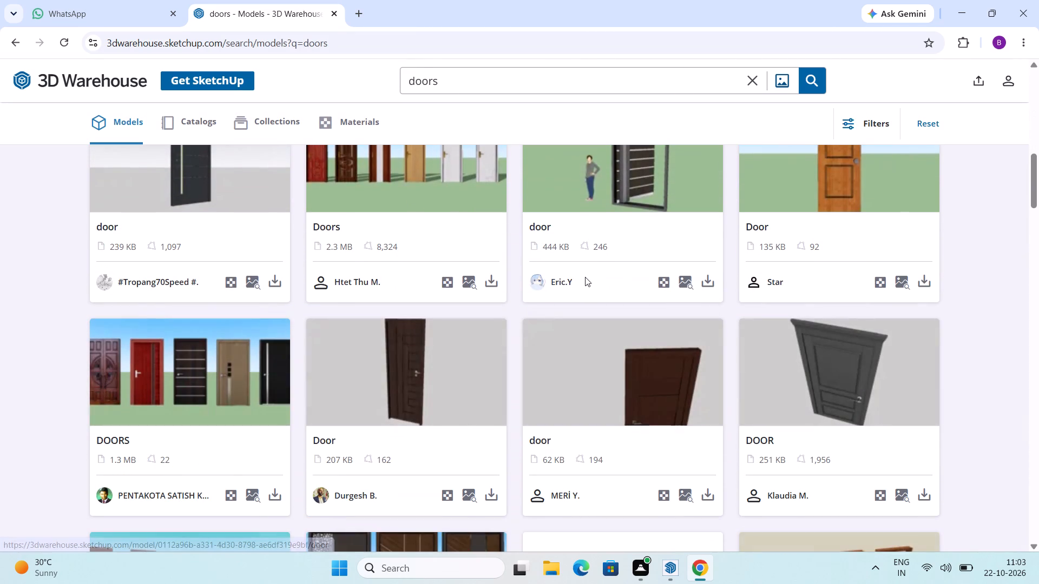
scroll(585, 277, down, 4)
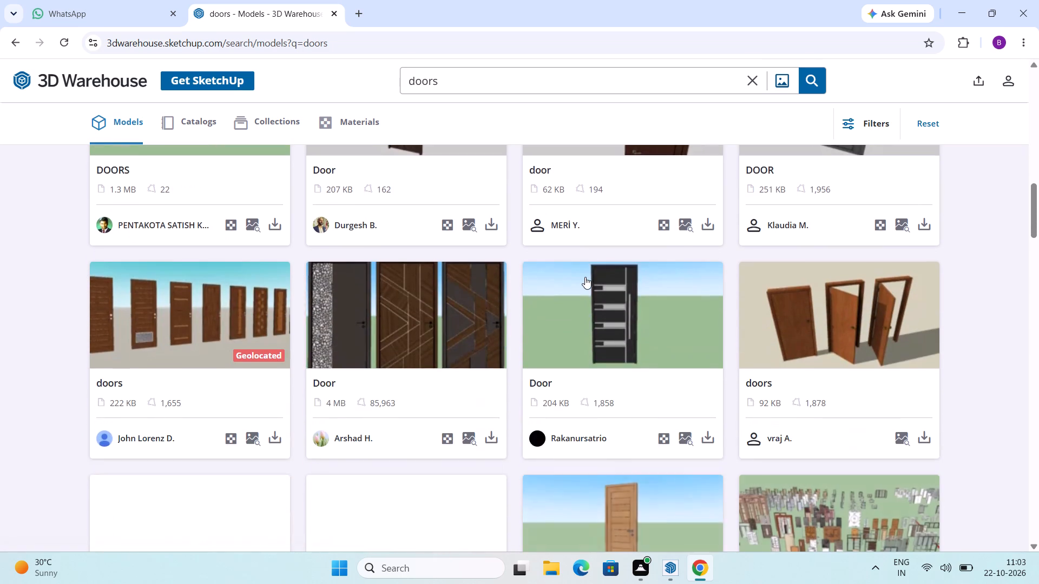
scroll(584, 281, down, 2)
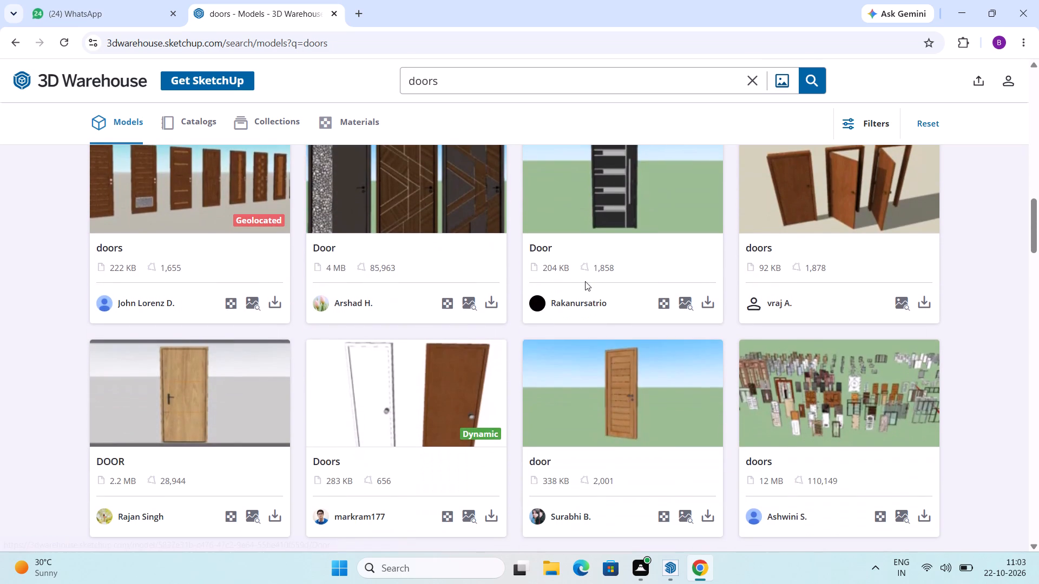
scroll(585, 281, down, 5)
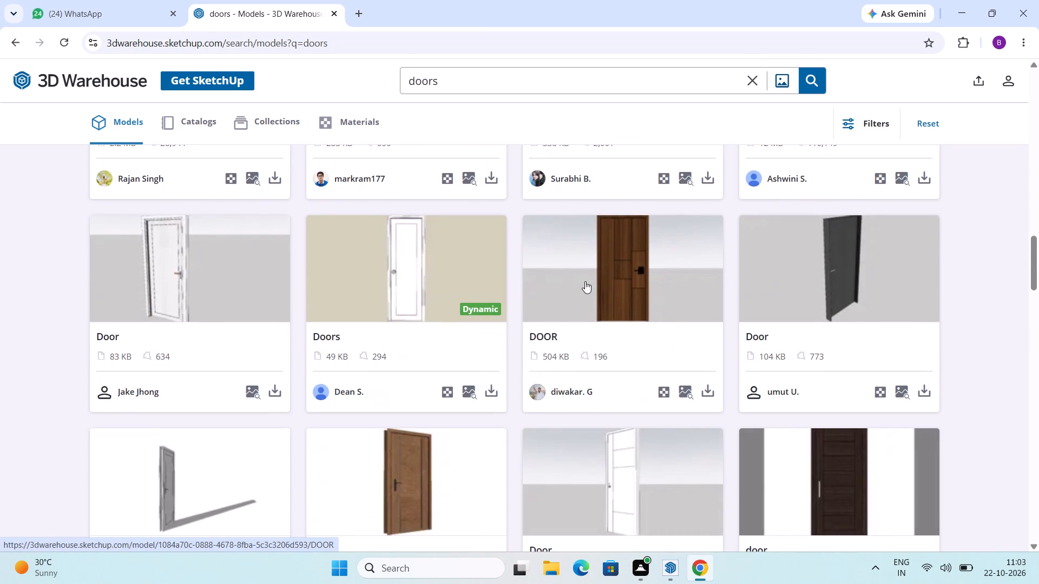
scroll(585, 281, down, 5)
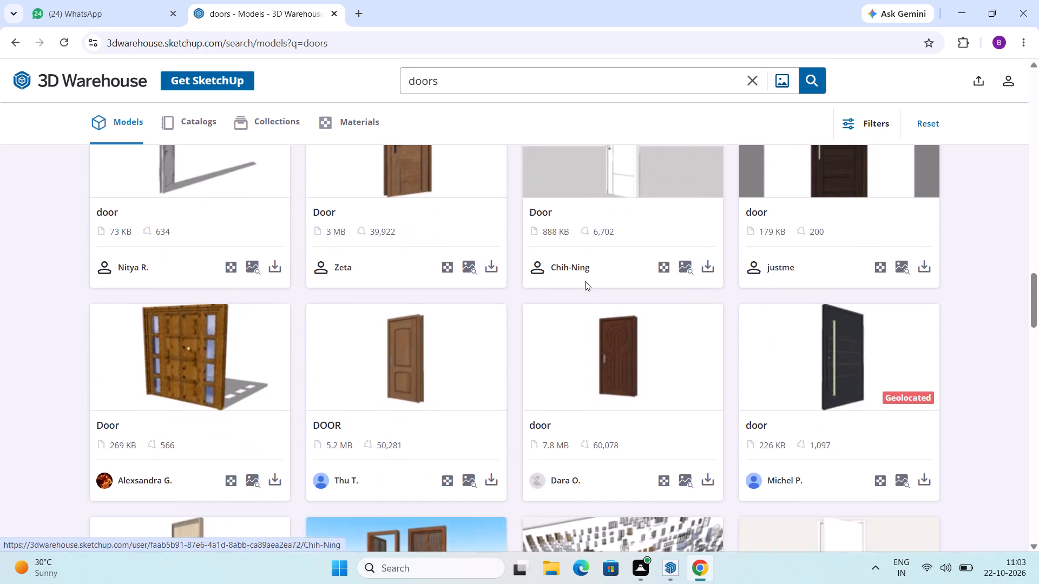
scroll(585, 281, down, 7)
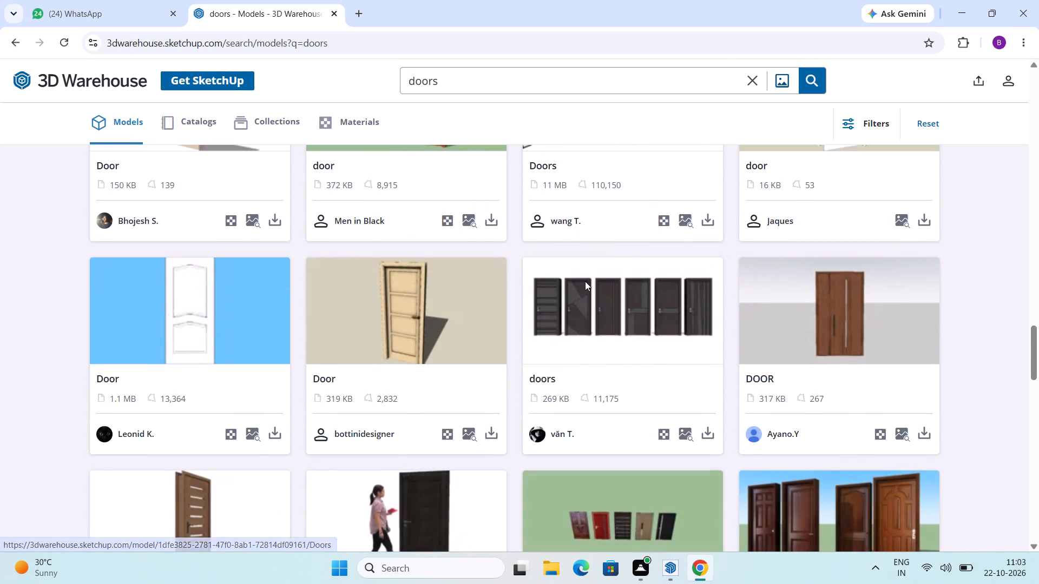
scroll(585, 281, down, 5)
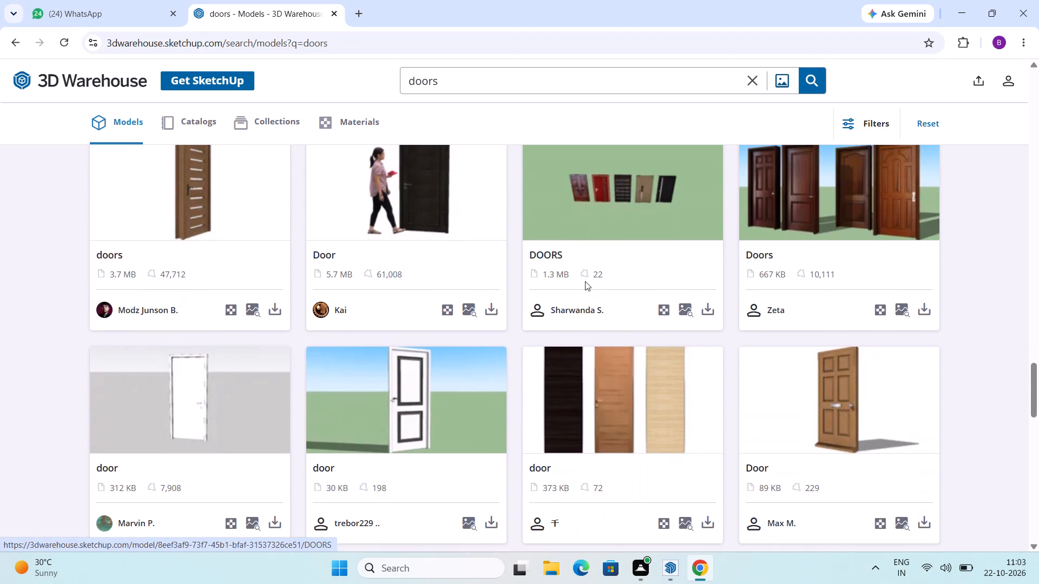
scroll(585, 281, down, 4)
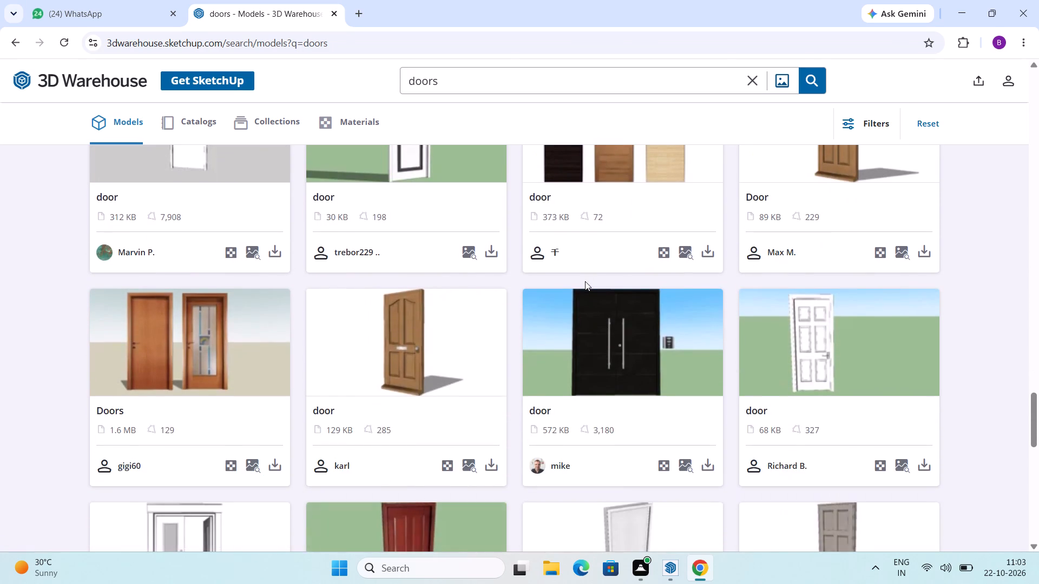
scroll(585, 281, down, 7)
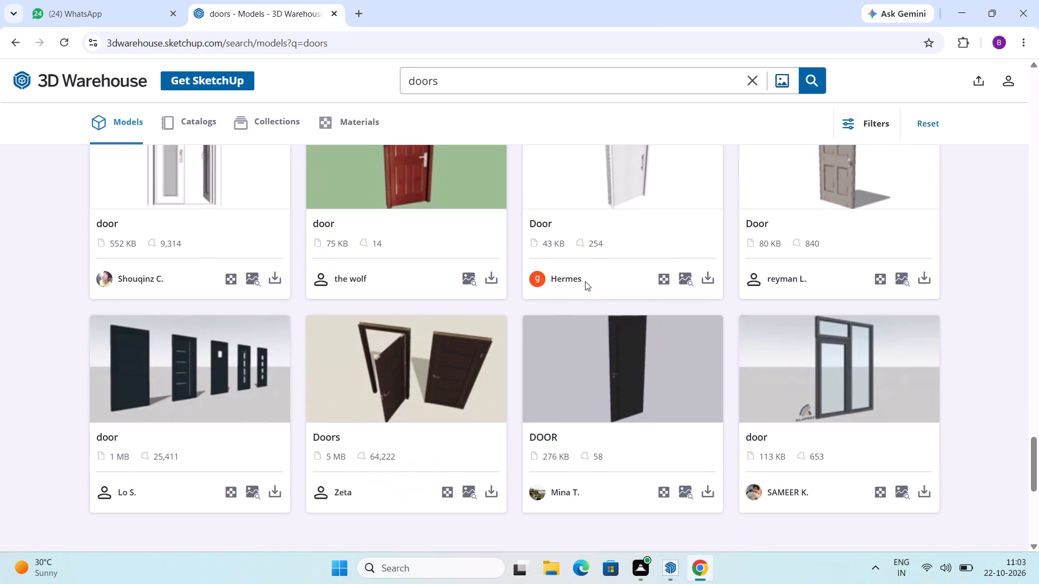
scroll(585, 281, down, 3)
scroll(585, 281, up, 10)
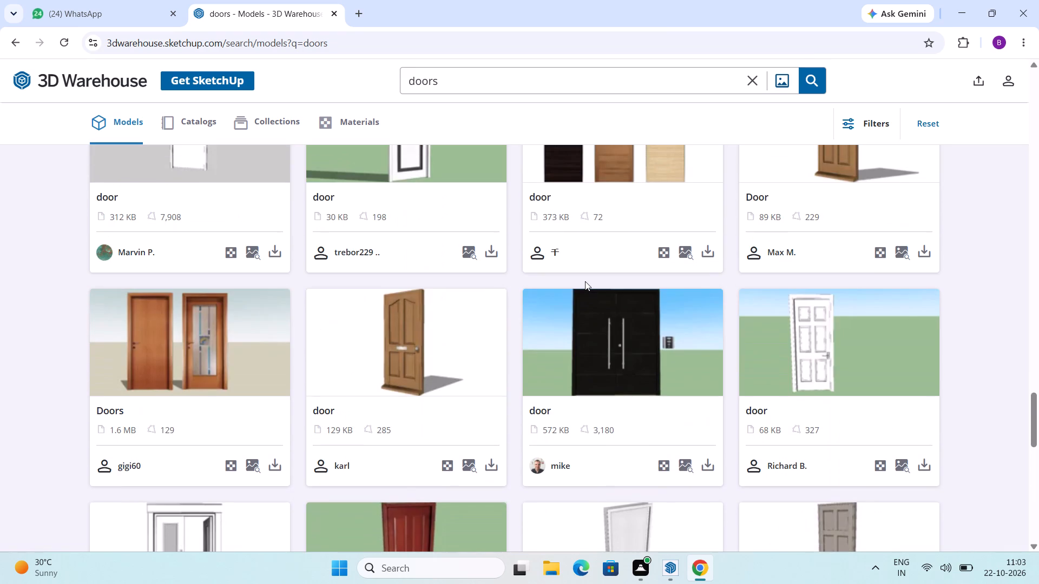
scroll(585, 281, down, 11)
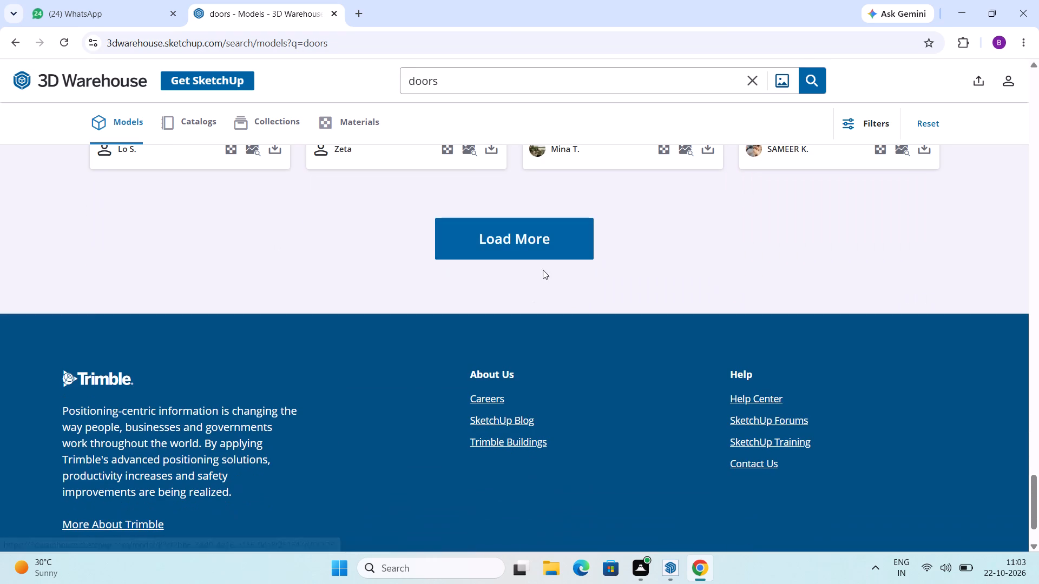
Load more door results and look through the additional single, double and glazed door models.
click(546, 230)
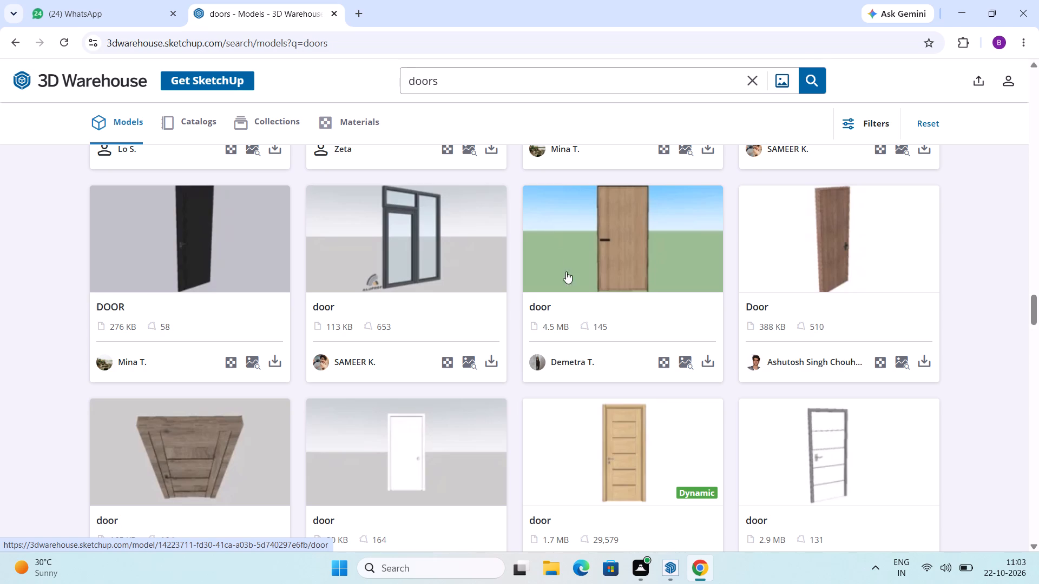
scroll(620, 346, down, 3)
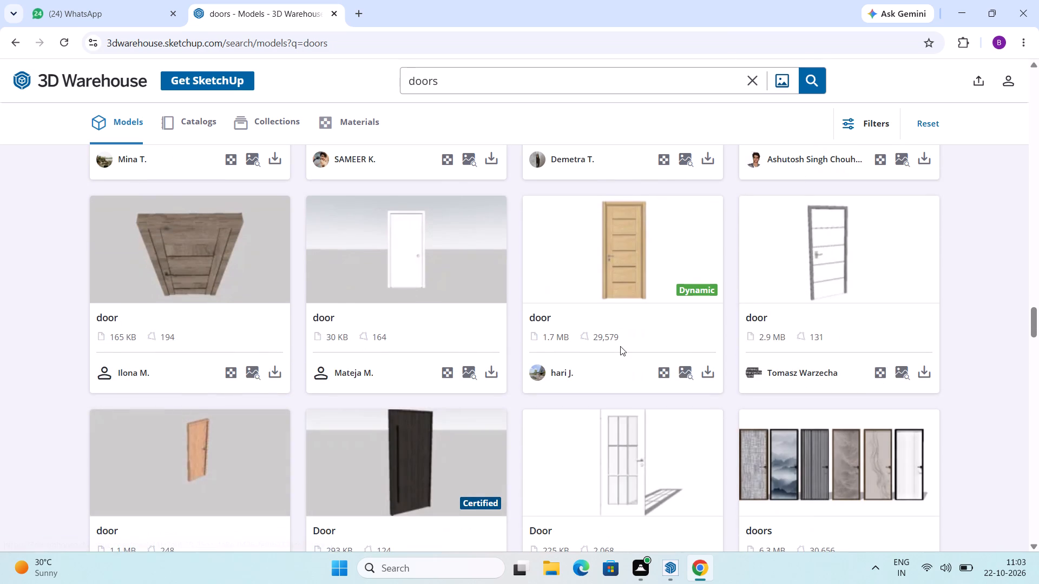
scroll(620, 346, down, 6)
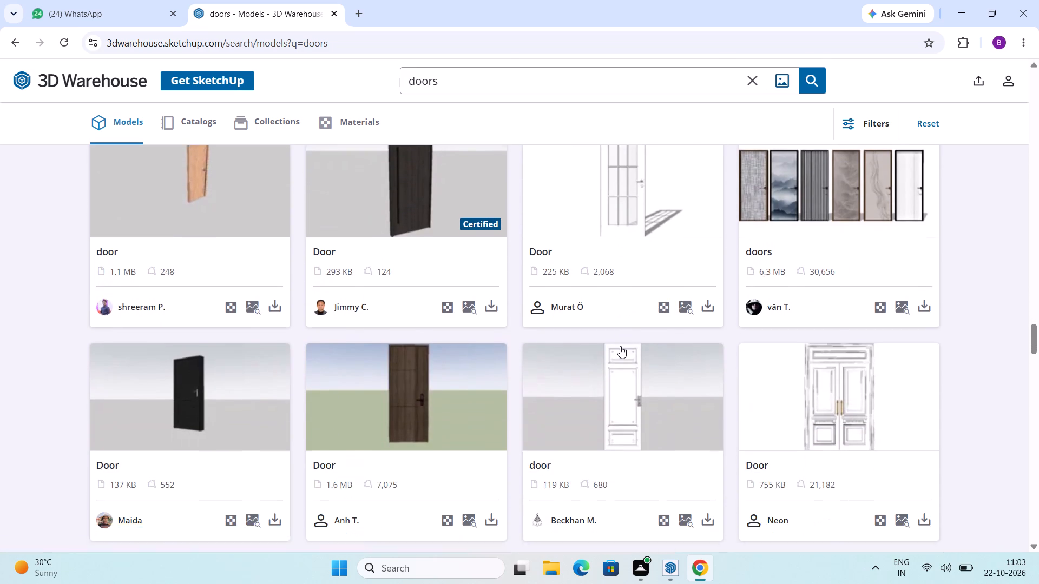
scroll(620, 346, down, 11)
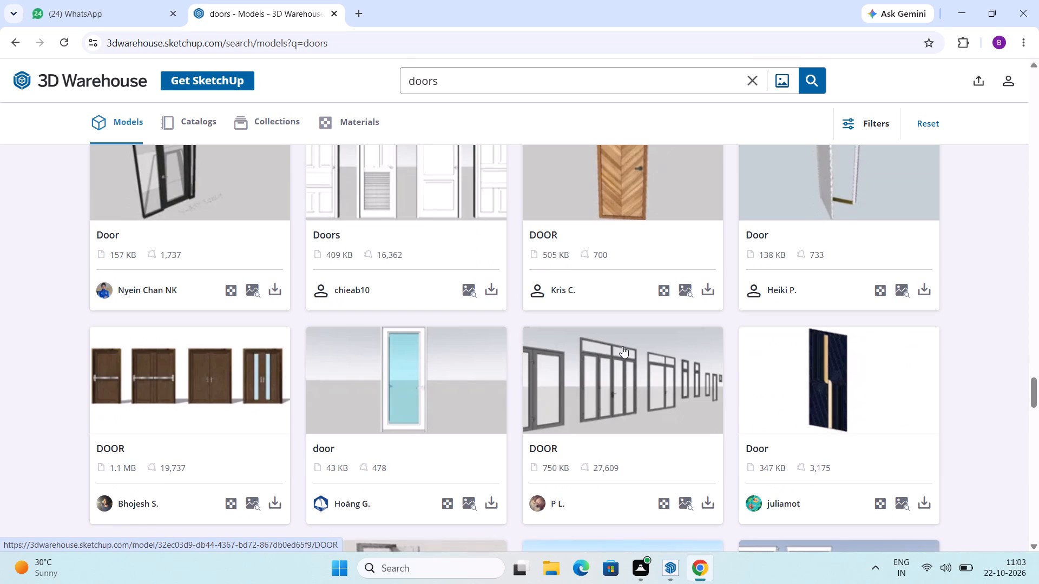
scroll(622, 346, down, 8)
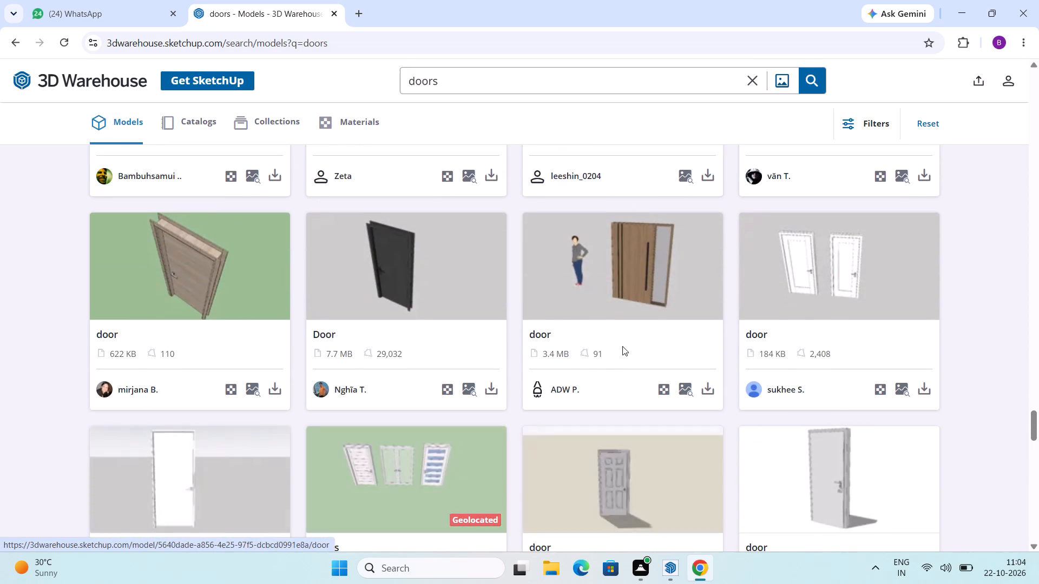
scroll(622, 346, down, 8)
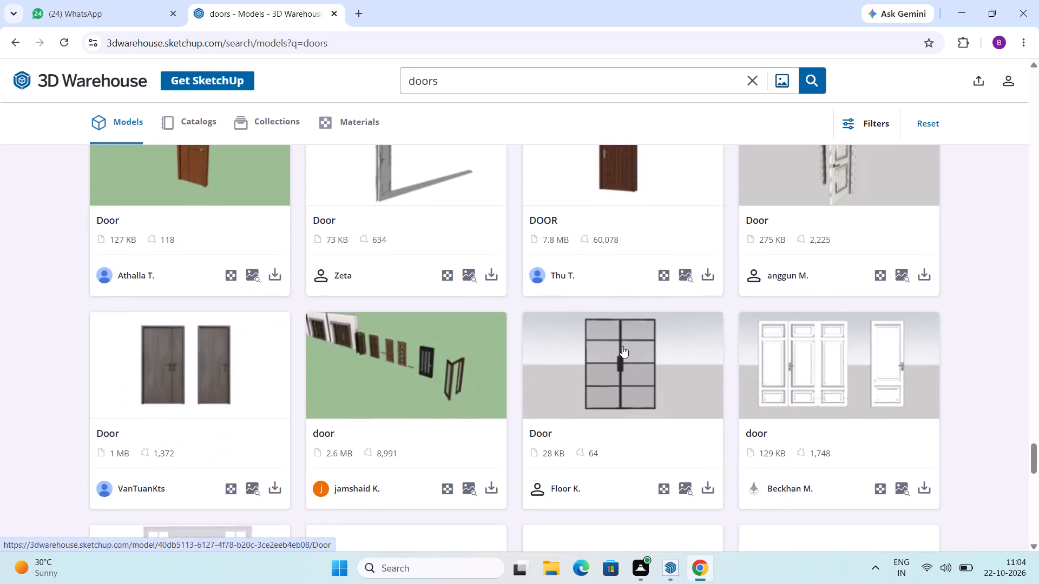
scroll(622, 346, up, 2)
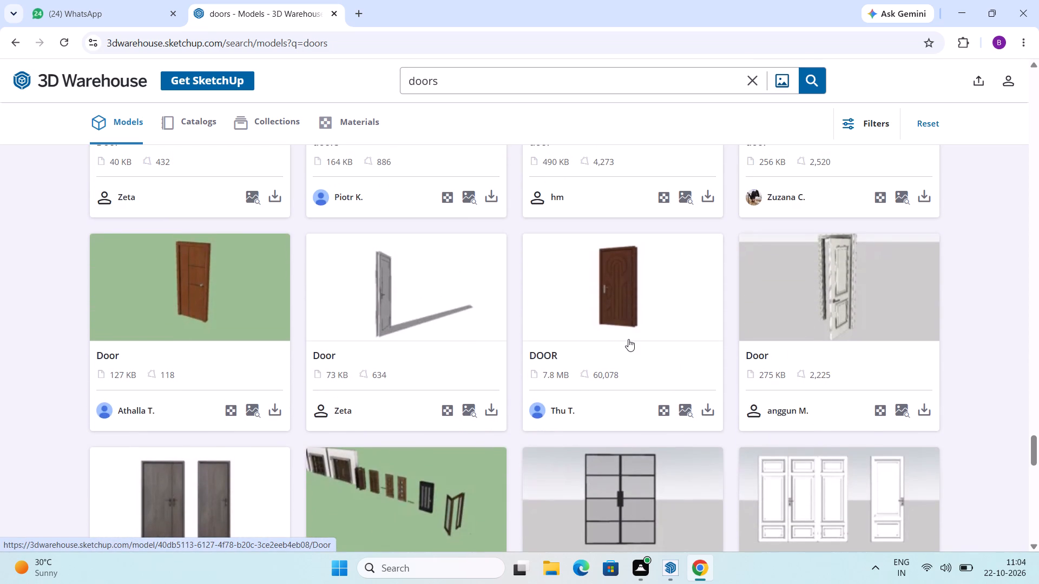
scroll(641, 331, down, 6)
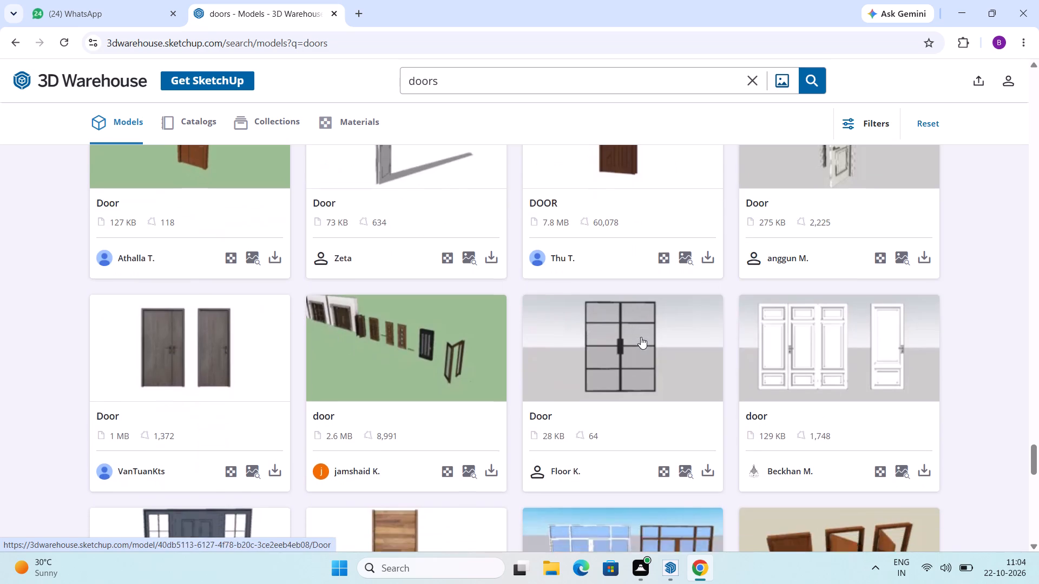
scroll(641, 337, down, 7)
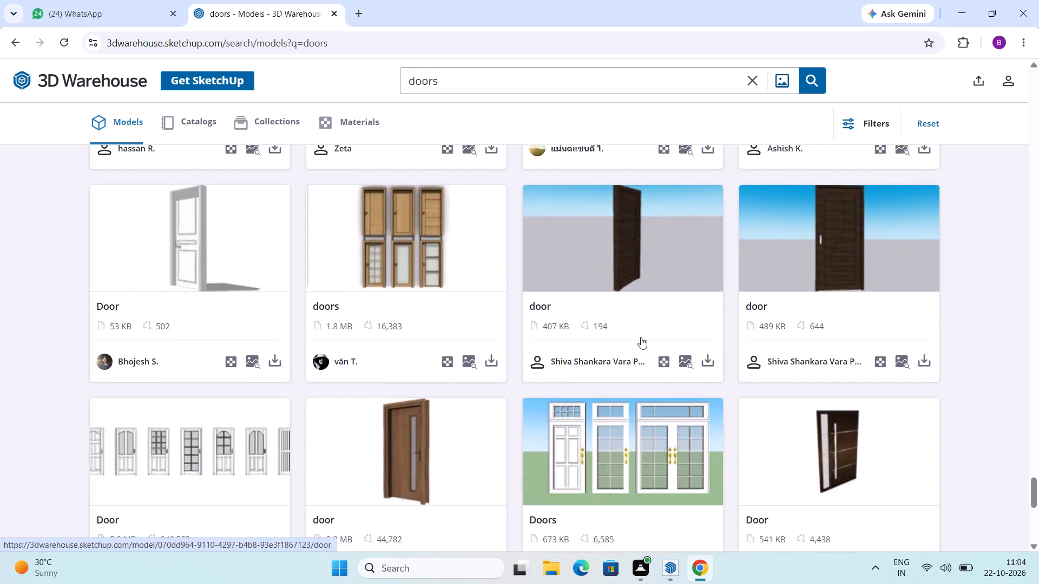
Look back through the loaded door results towards the earlier ones, comparing single, double and glazed door designs.
scroll(974, 409, up, 8)
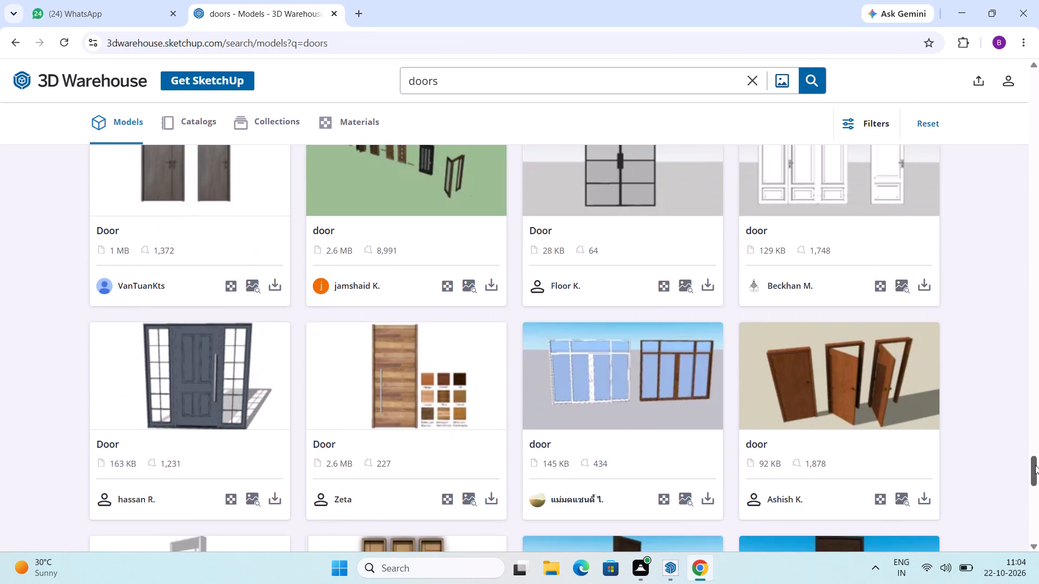
scroll(1035, 465, up, 6)
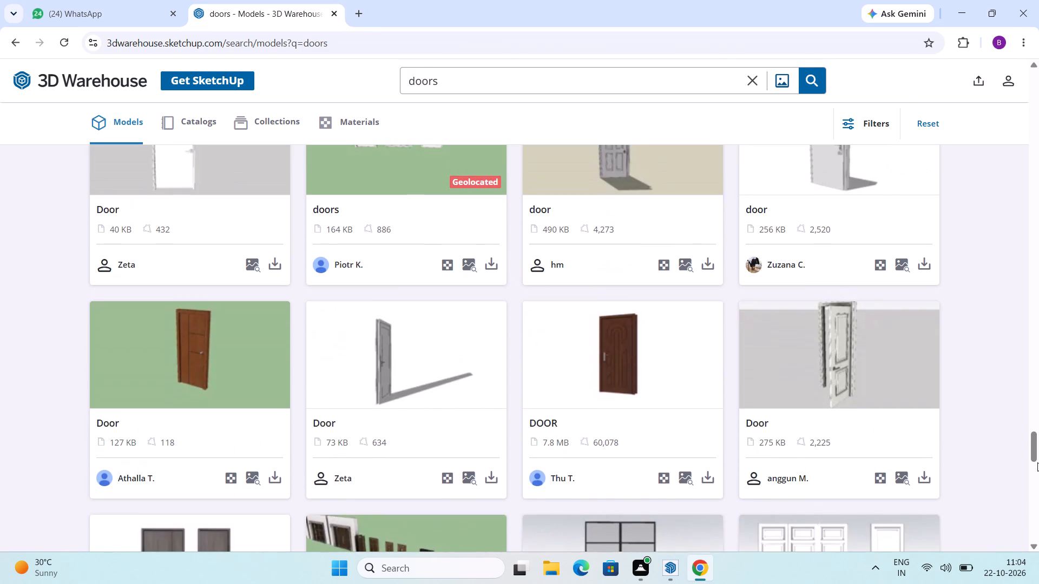
scroll(1037, 462, up, 8)
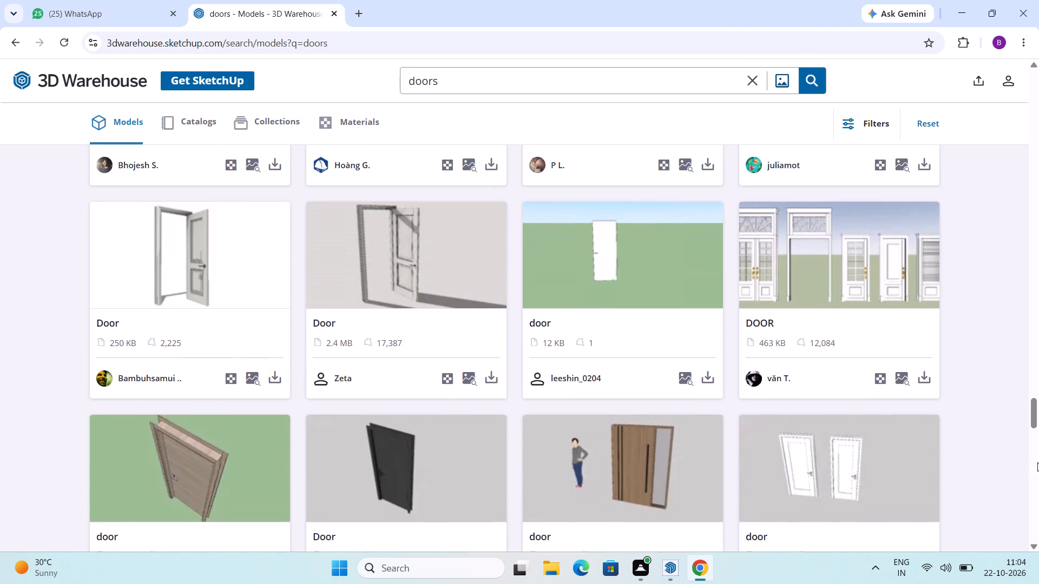
scroll(1037, 462, up, 8)
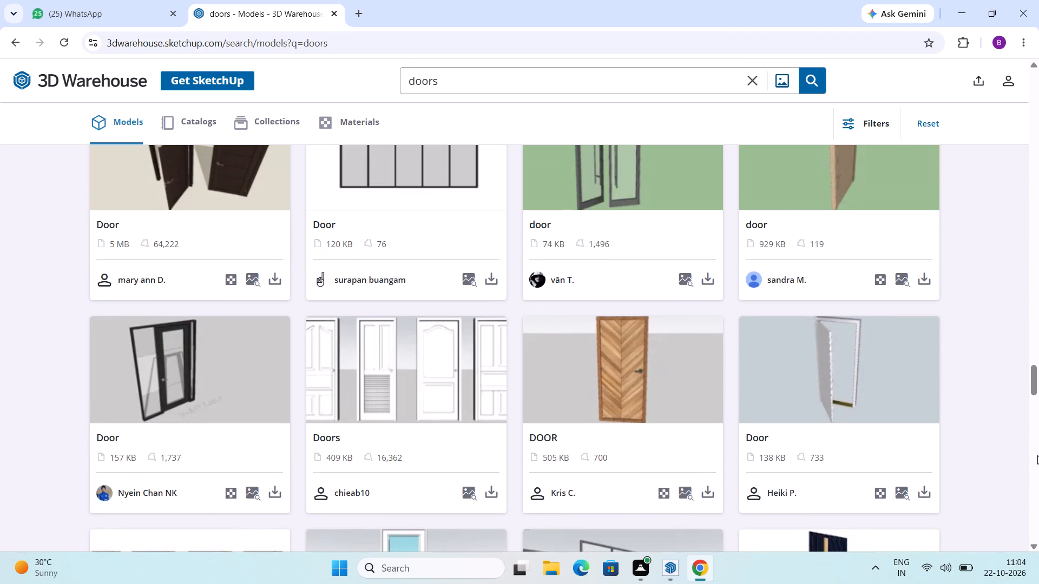
scroll(1037, 455, up, 3)
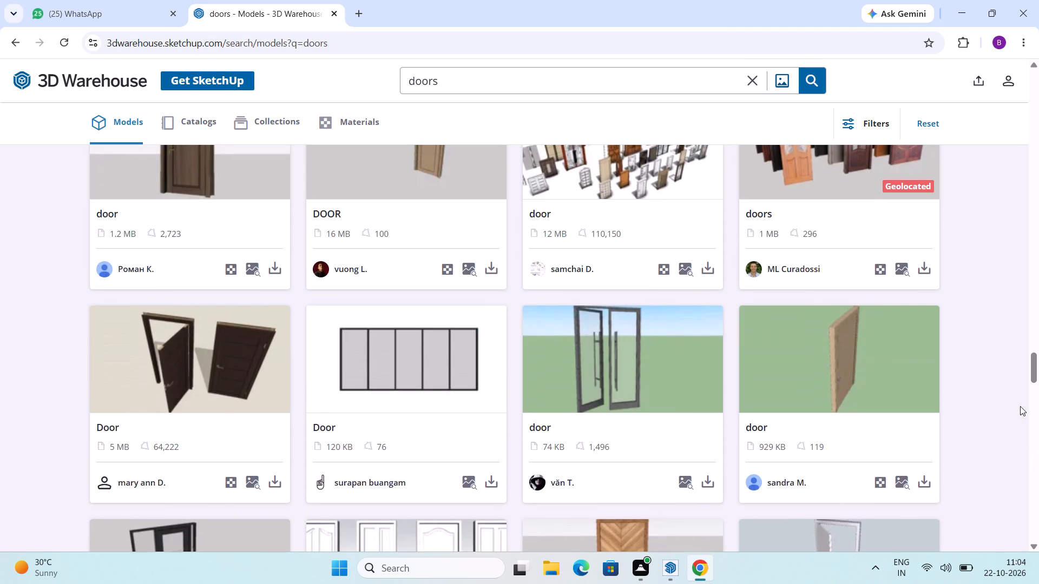
scroll(1025, 384, up, 5)
scroll(1028, 376, down, 3)
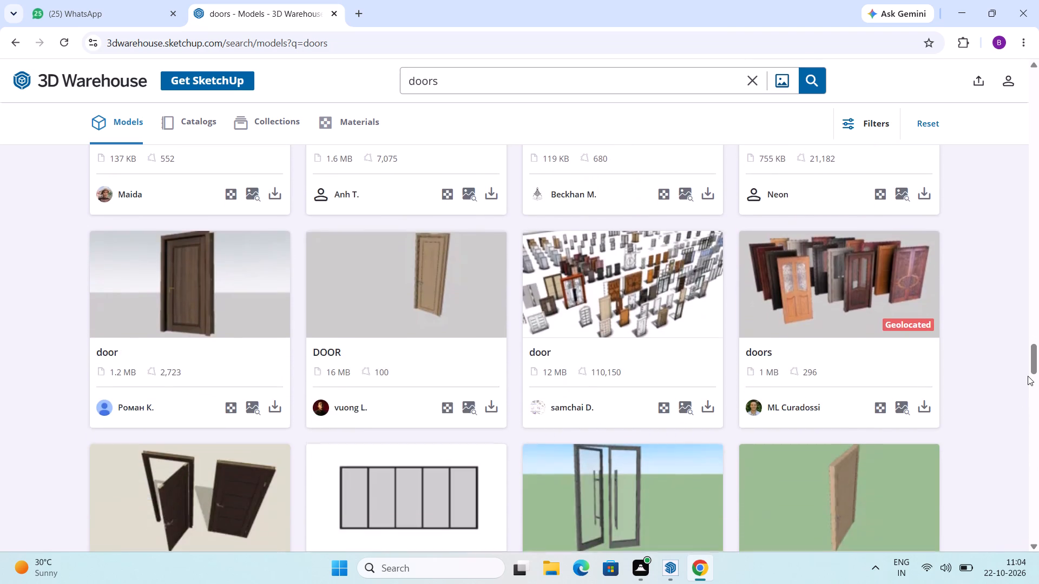
scroll(1028, 376, down, 3)
scroll(1028, 376, up, 6)
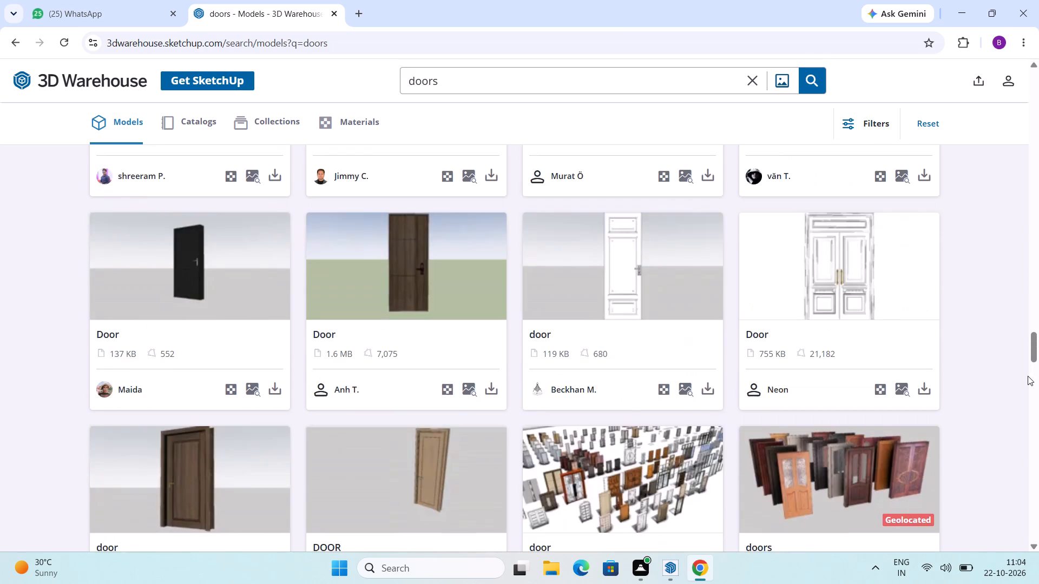
scroll(1028, 376, up, 6)
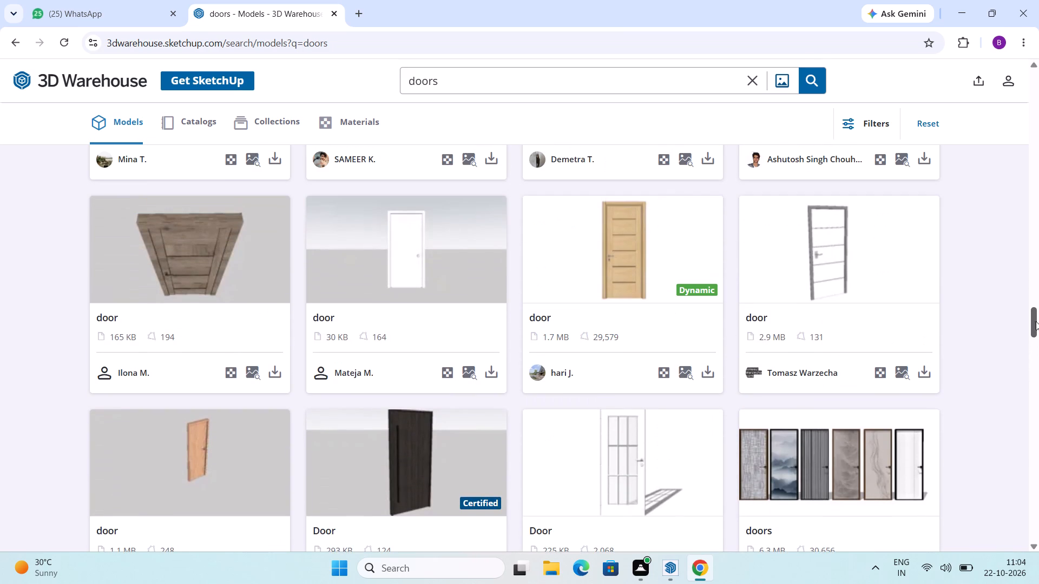
scroll(1036, 316, up, 9)
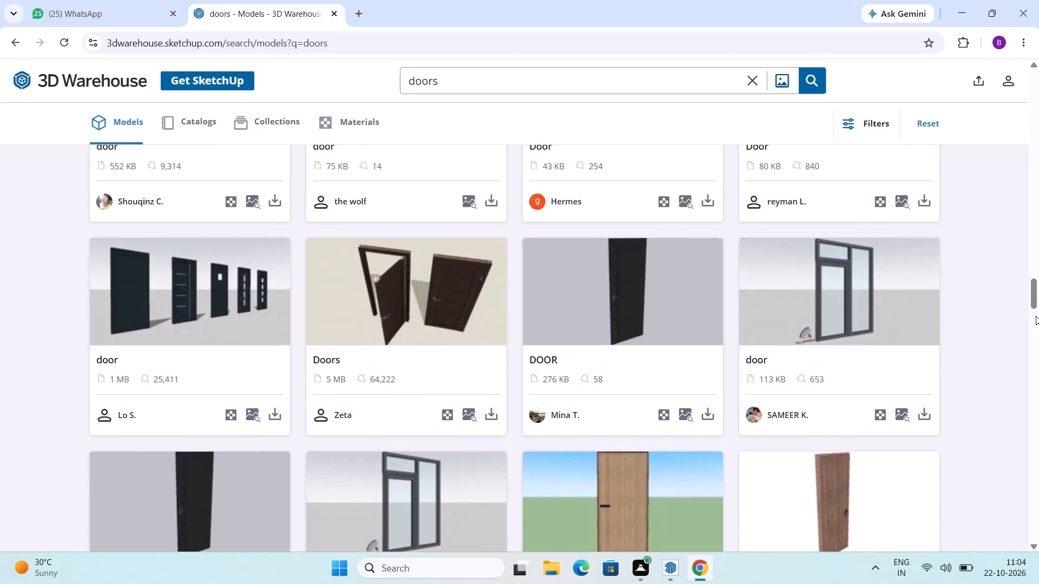
scroll(1036, 316, up, 2)
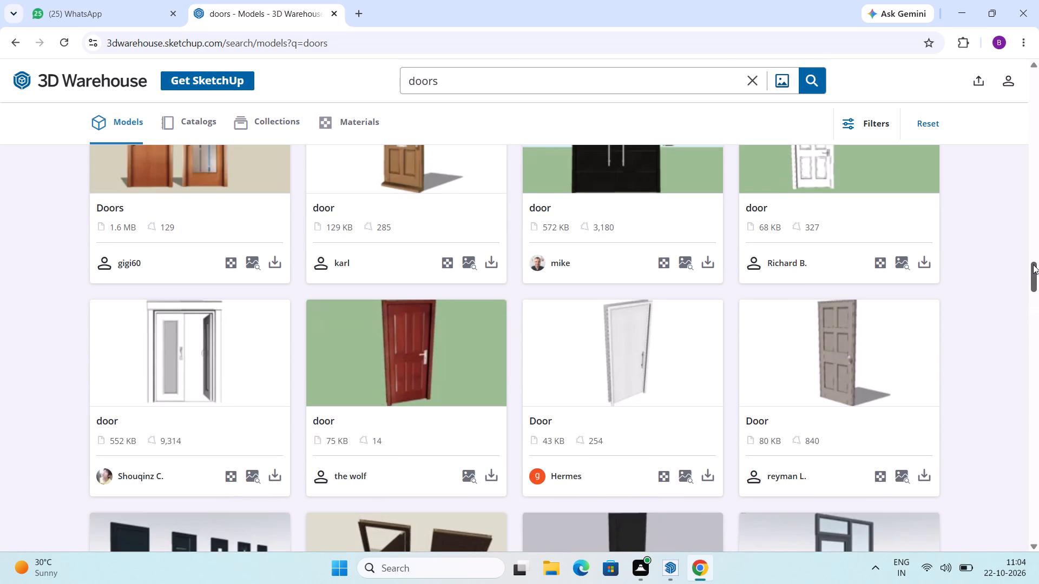
scroll(1030, 276, up, 3)
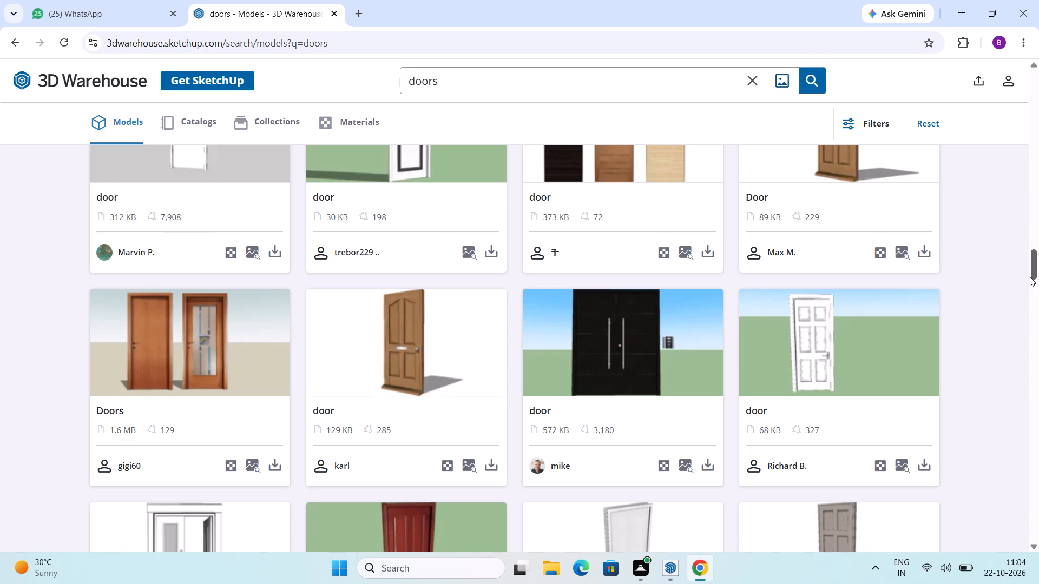
scroll(1036, 276, up, 6)
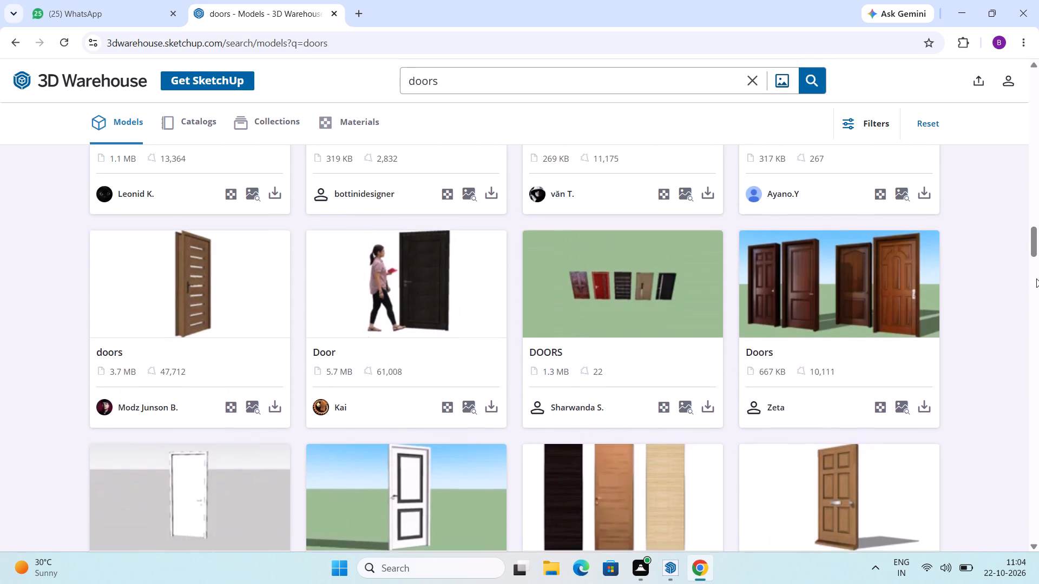
Compare the earlier door results again, up to the start of the list, to choose a door for the house.
scroll(1036, 278, down, 9)
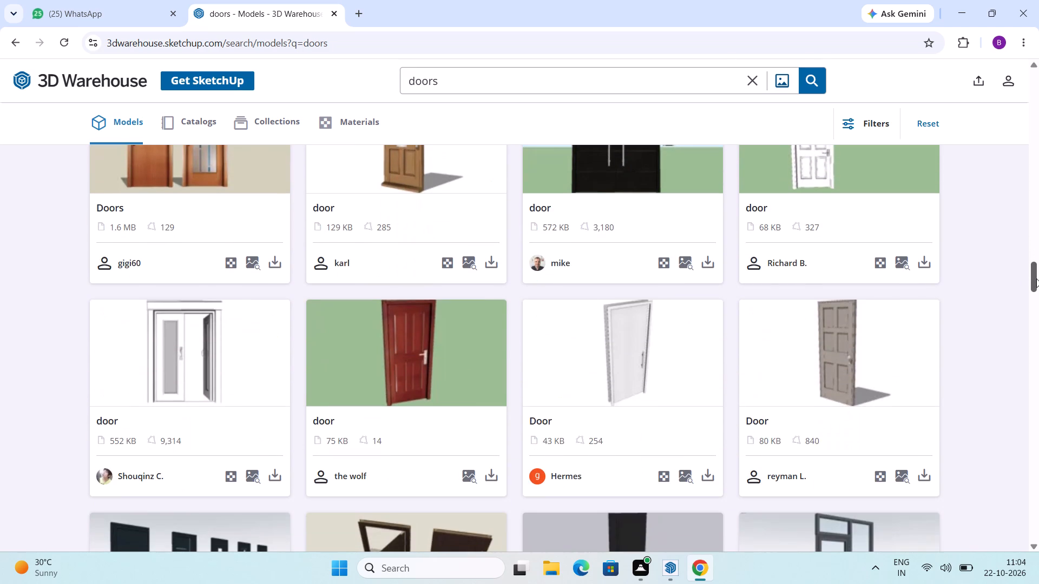
scroll(1036, 278, up, 13)
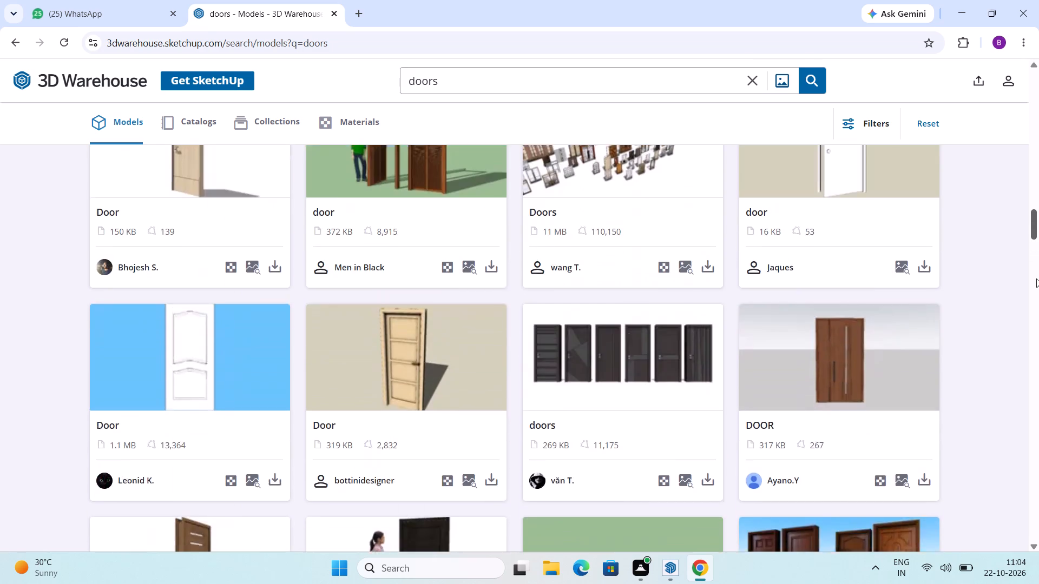
scroll(1036, 278, up, 9)
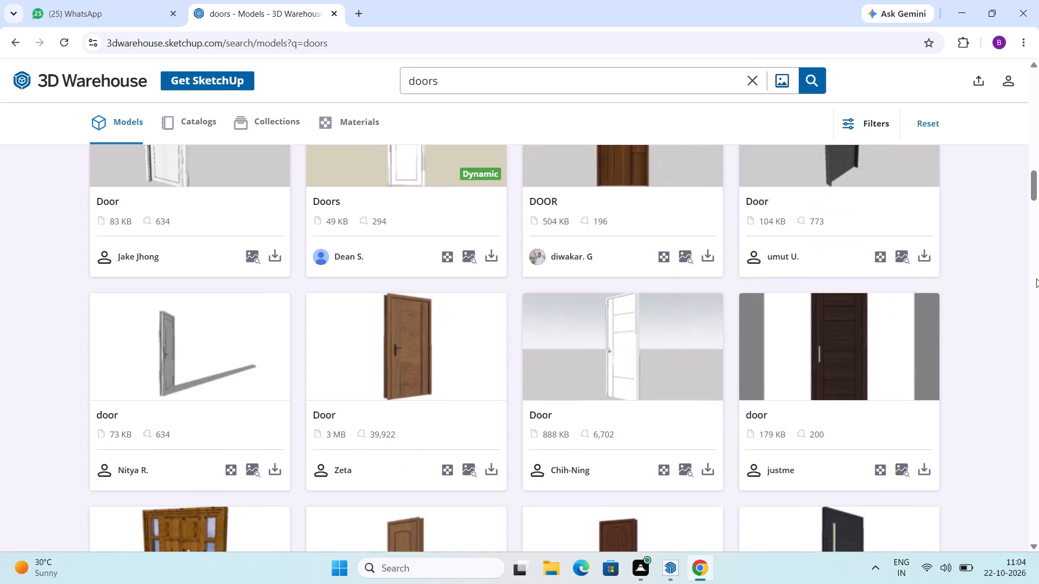
scroll(1036, 278, up, 11)
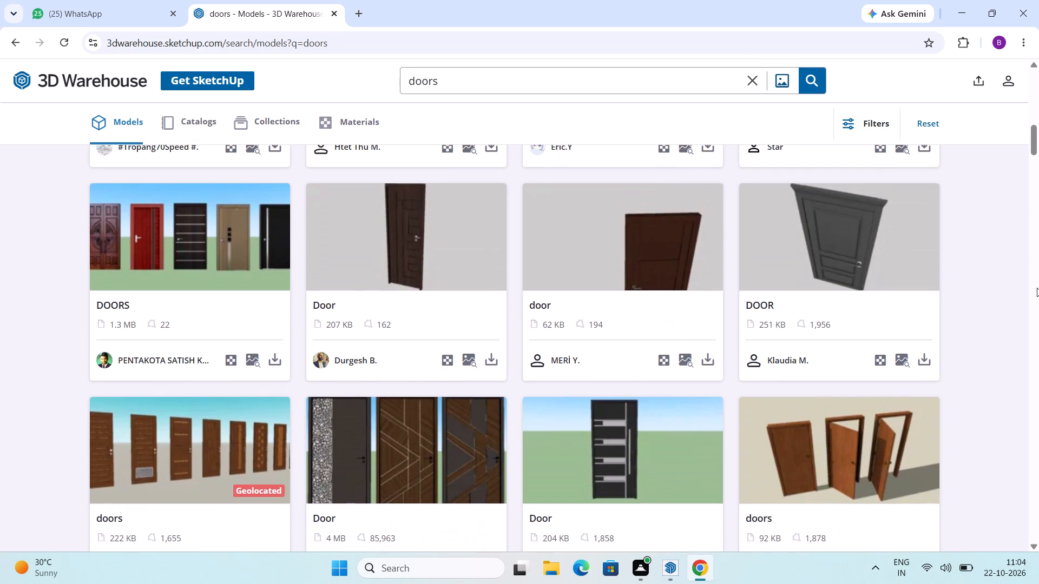
scroll(1037, 288, up, 9)
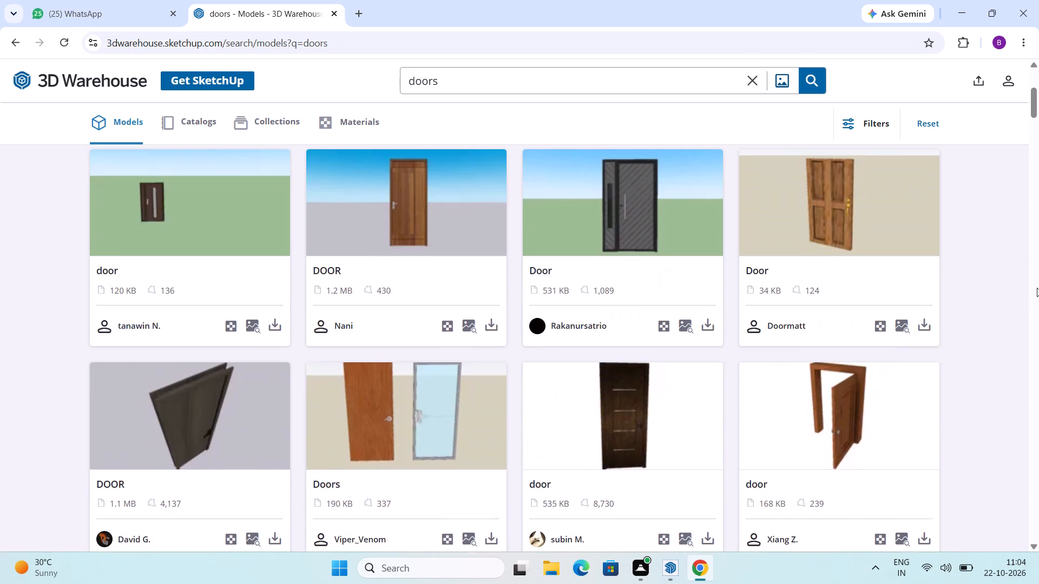
scroll(1037, 288, up, 8)
scroll(1037, 288, down, 4)
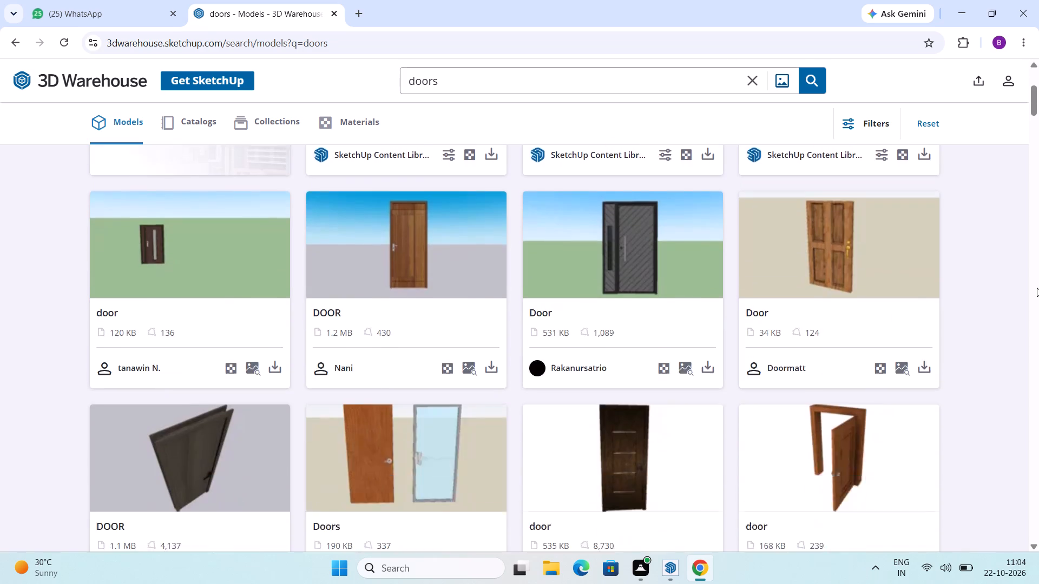
scroll(1037, 288, down, 6)
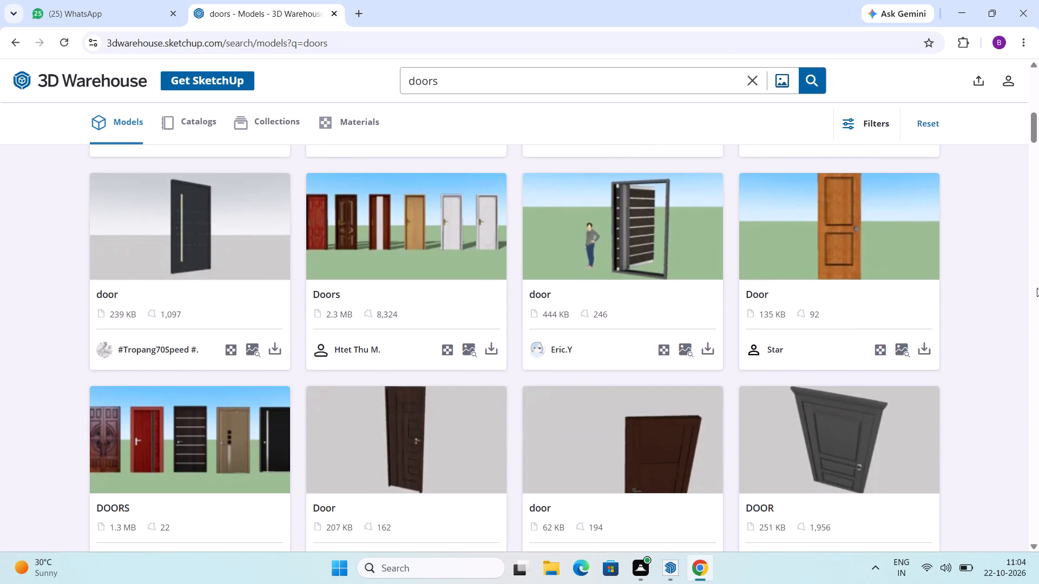
scroll(1037, 288, down, 7)
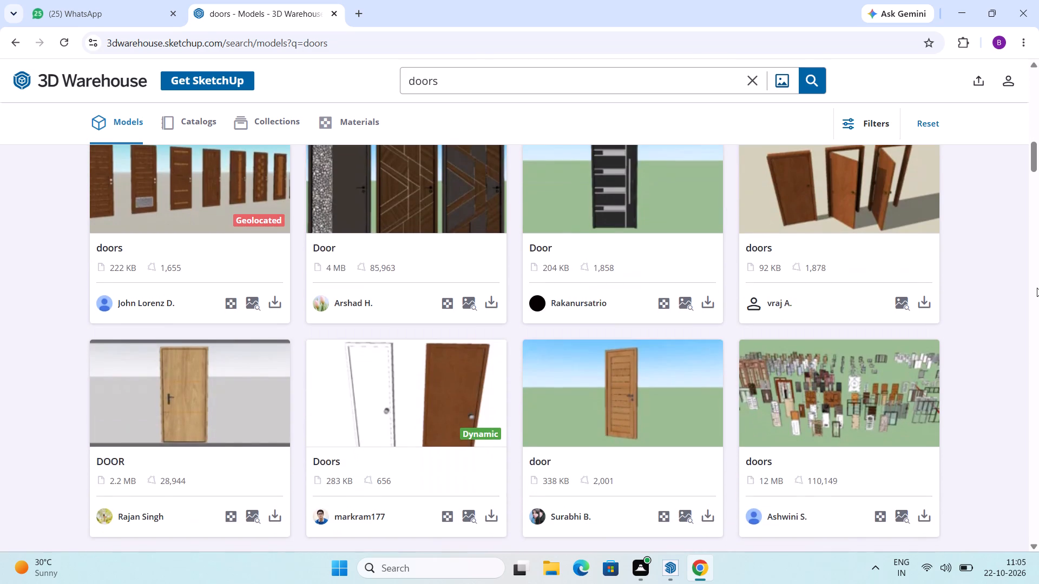
scroll(528, 255, up, 4)
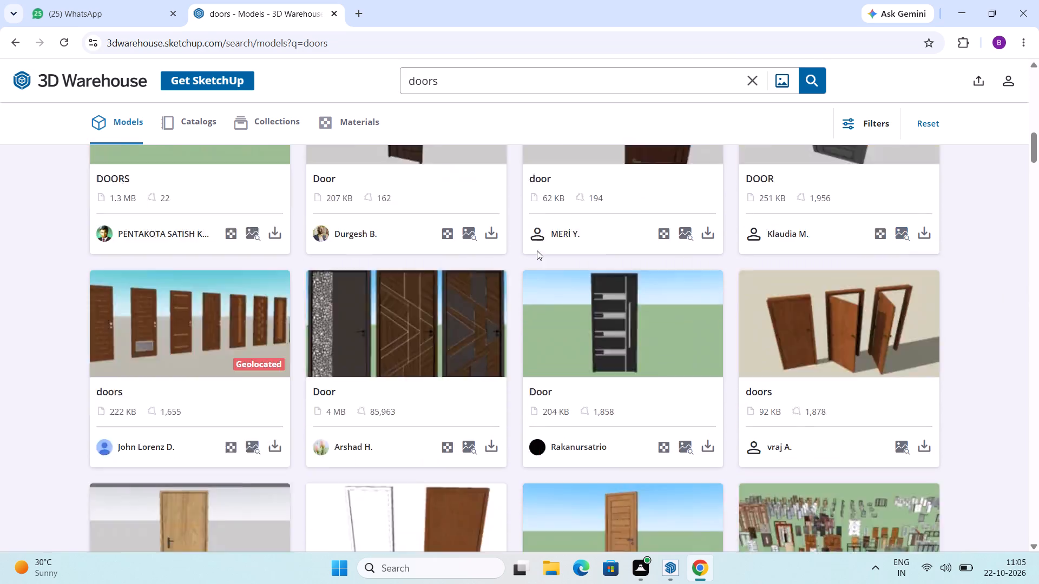
scroll(624, 254, up, 17)
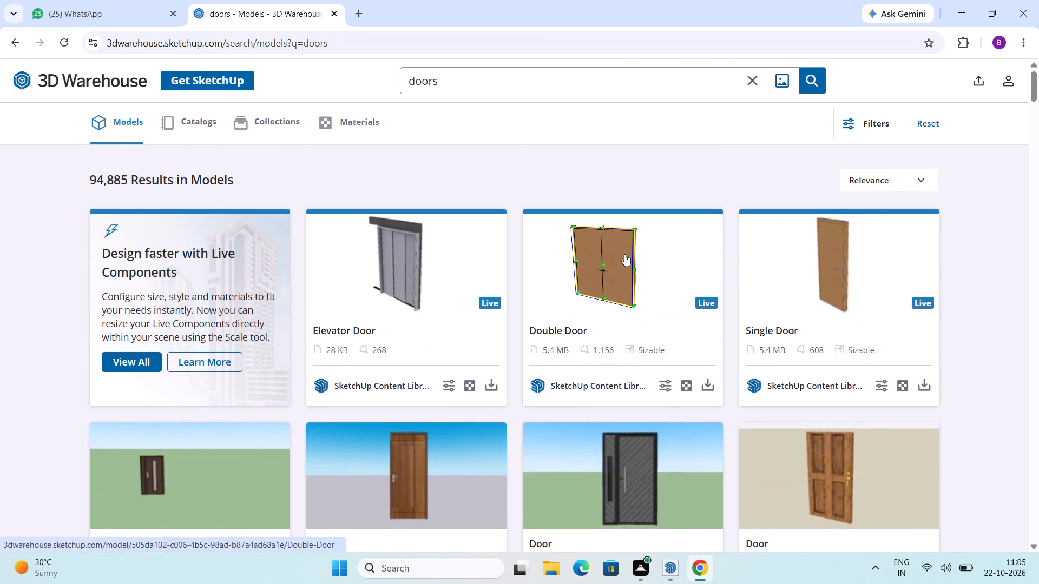
Request the 1.2 MB brown wooden "DOOR" model and sign in to 3D Warehouse with the Google account.
scroll(624, 254, down, 4)
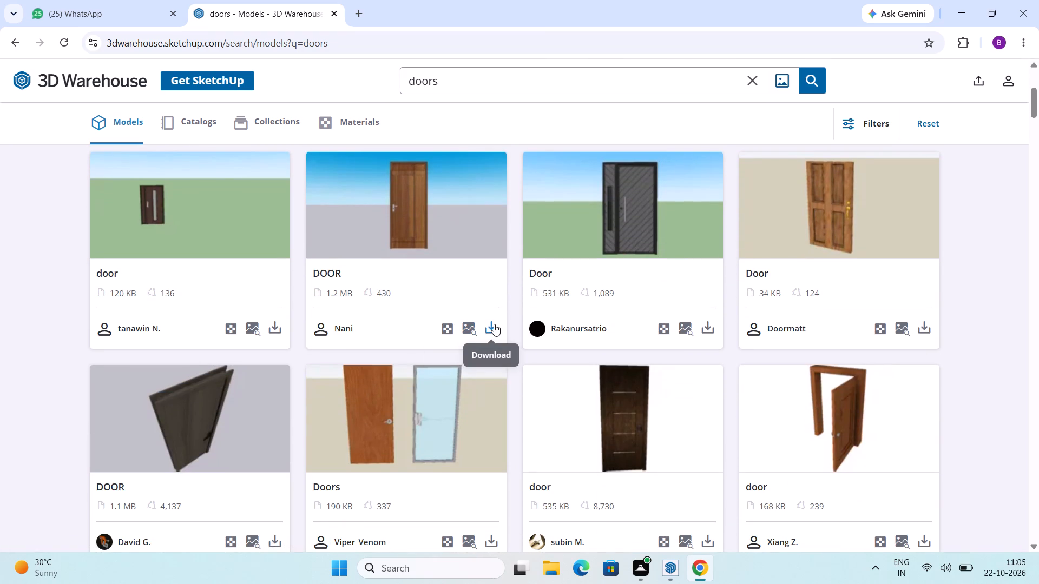
click(494, 323)
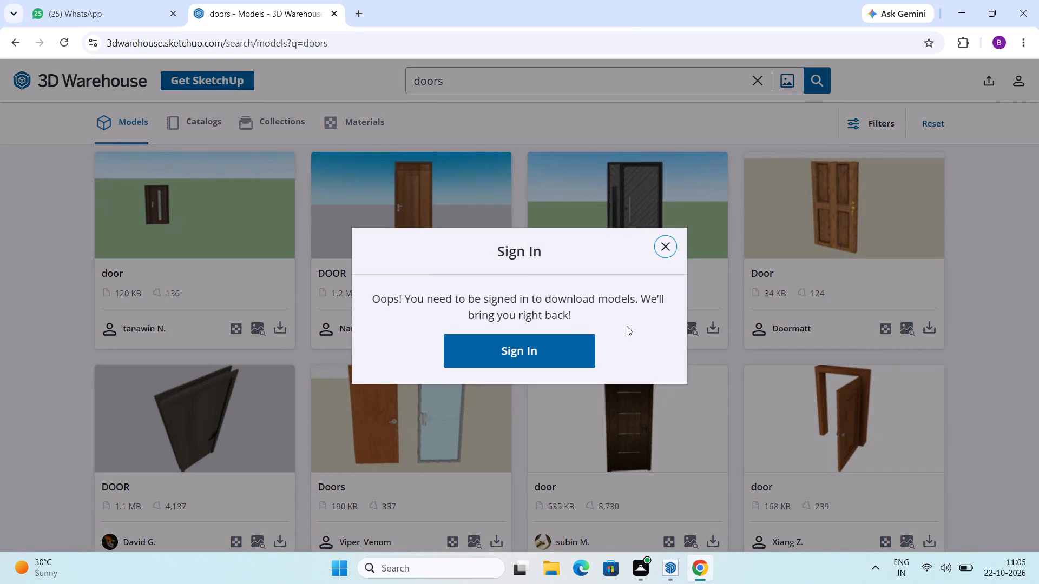
click(549, 346)
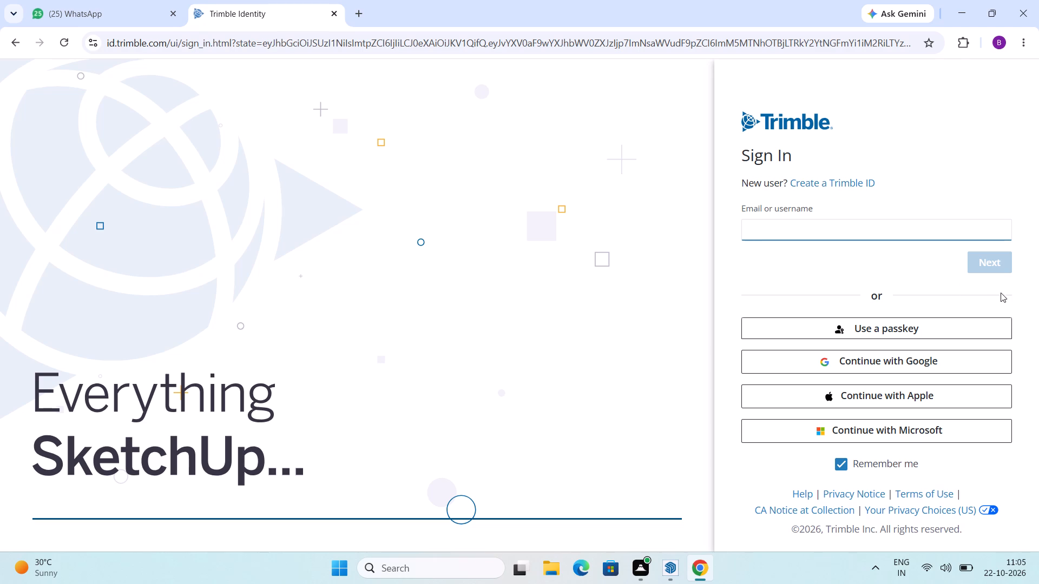
click(963, 356)
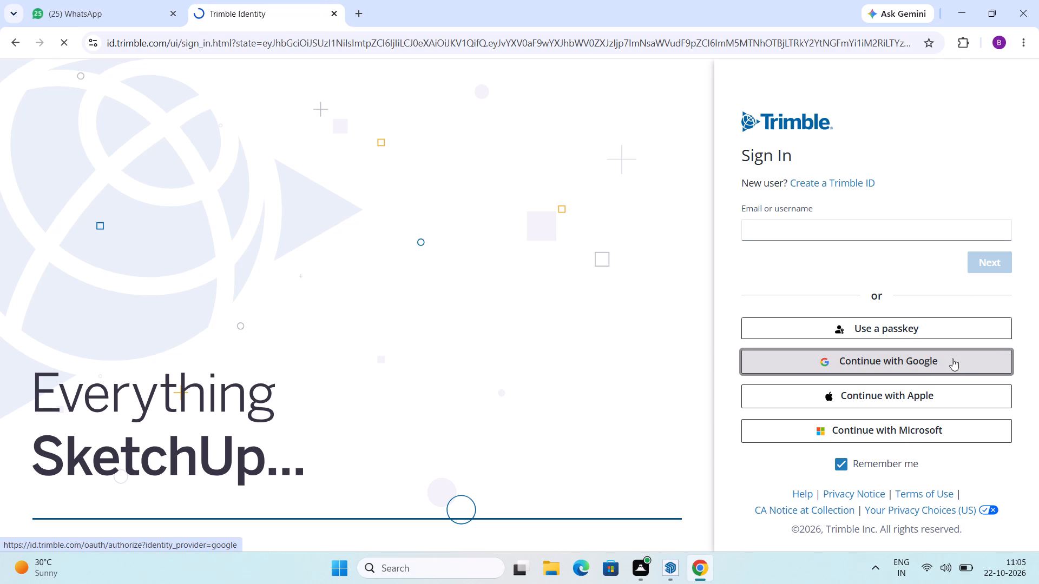
double_click(947, 358)
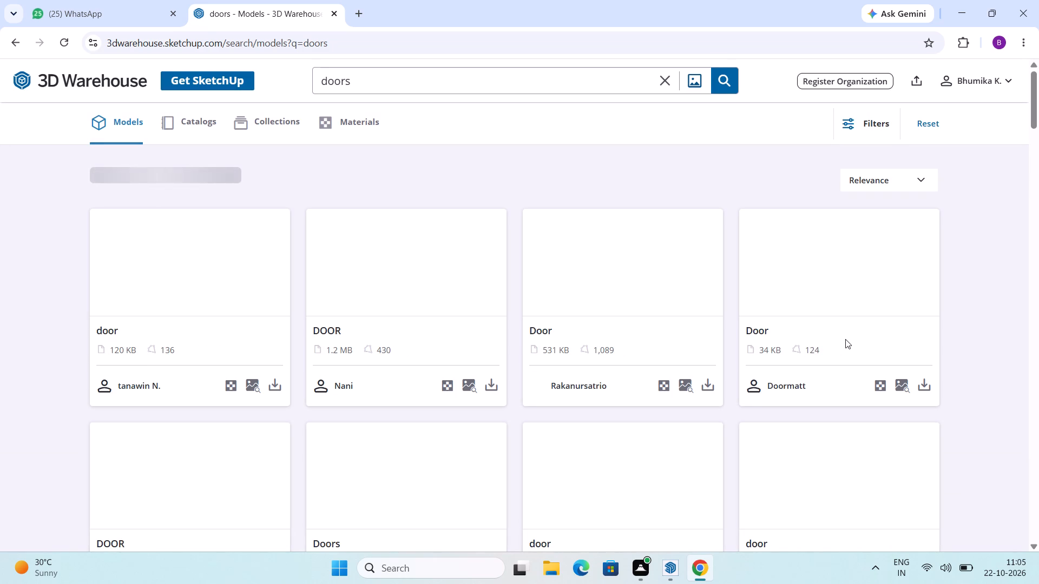
Download the 1.2 MB brown wooden single-leaf "DOOR" model as a SketchUp (.skp) file.
scroll(615, 315, down, 3)
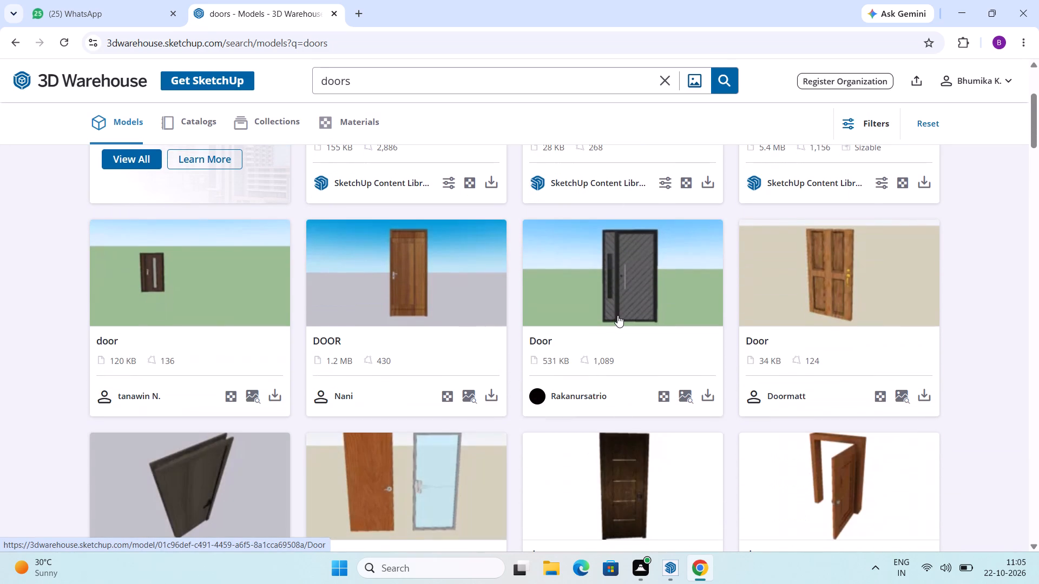
scroll(617, 315, down, 6)
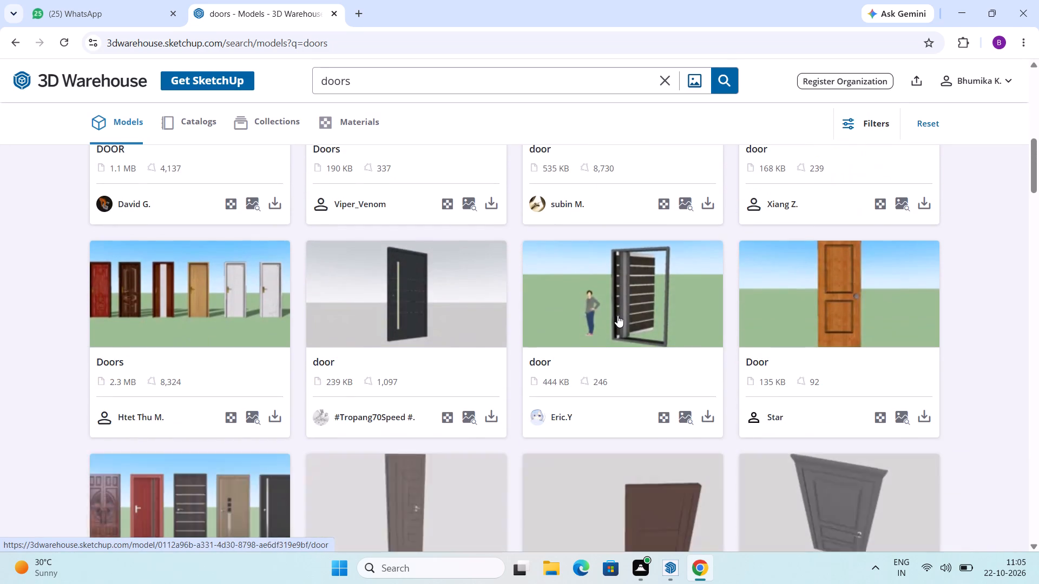
scroll(617, 315, up, 7)
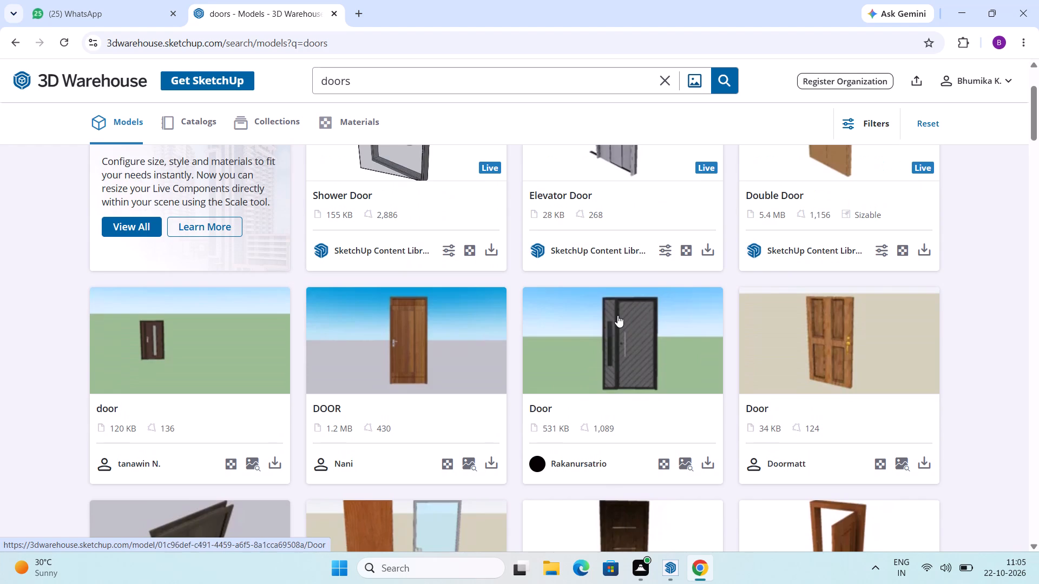
scroll(617, 315, up, 3)
scroll(620, 316, down, 6)
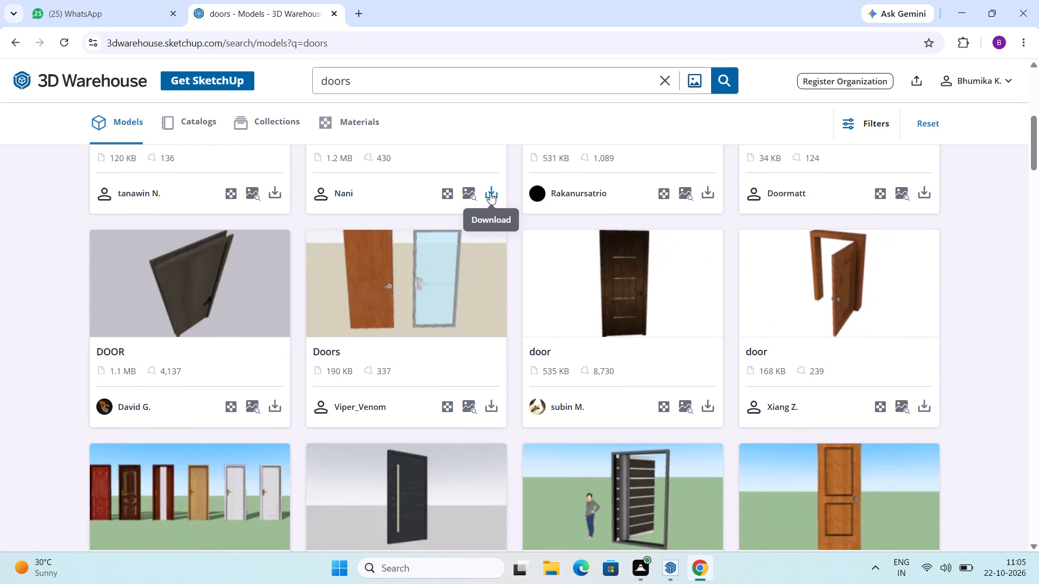
click(490, 193)
click(557, 224)
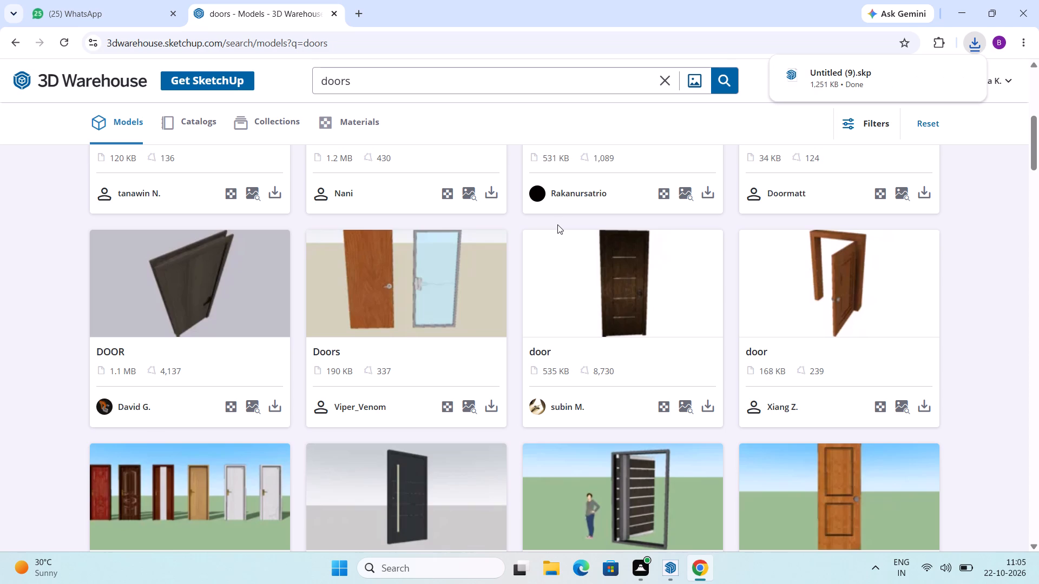
Look further through the door results for another suitable model.
scroll(725, 187, down, 2)
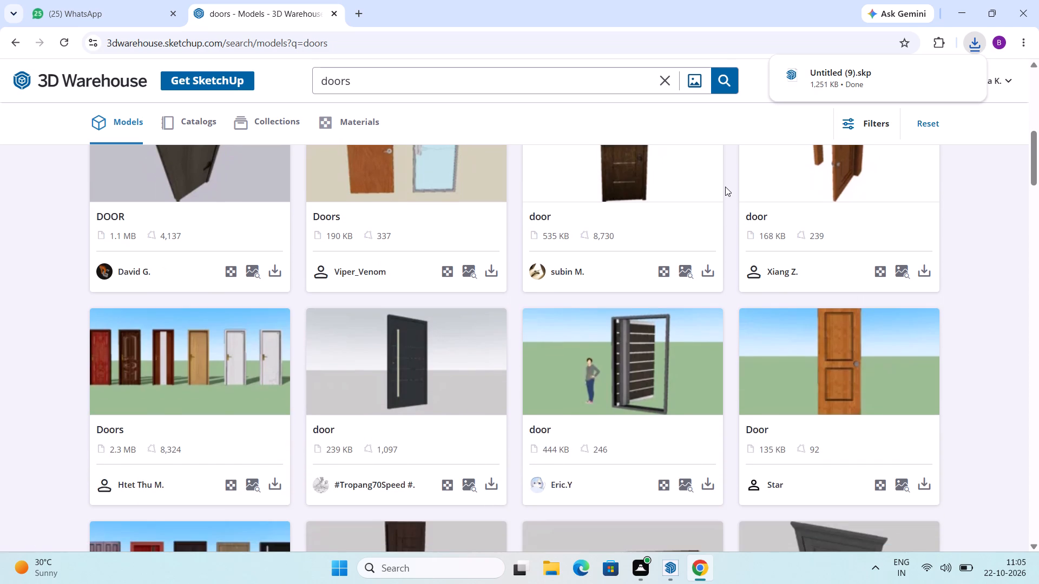
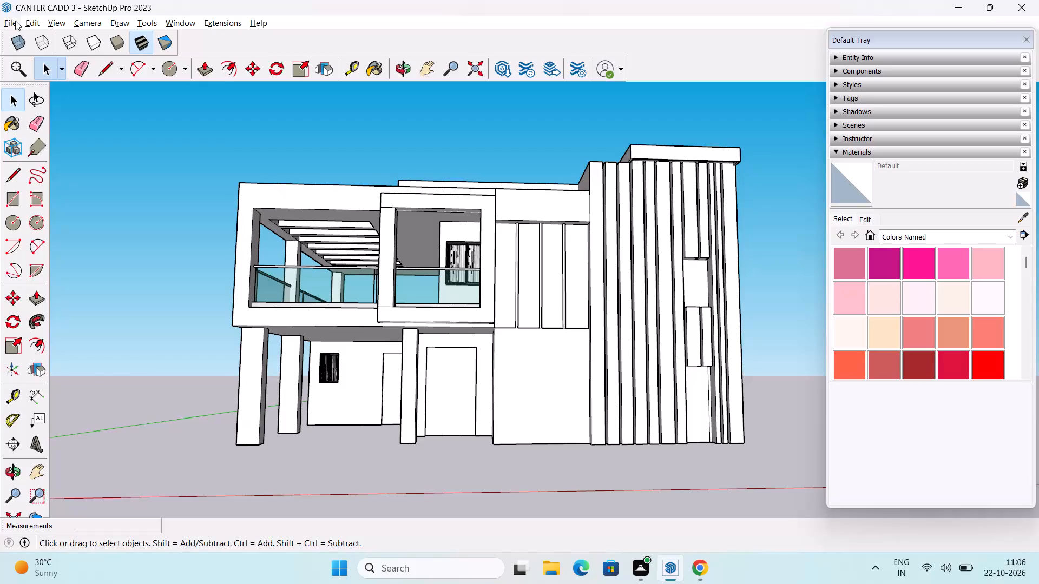
Import the "Untitled (9)" SketchUp door model from the Downloads folder.
click(15, 21)
click(119, 230)
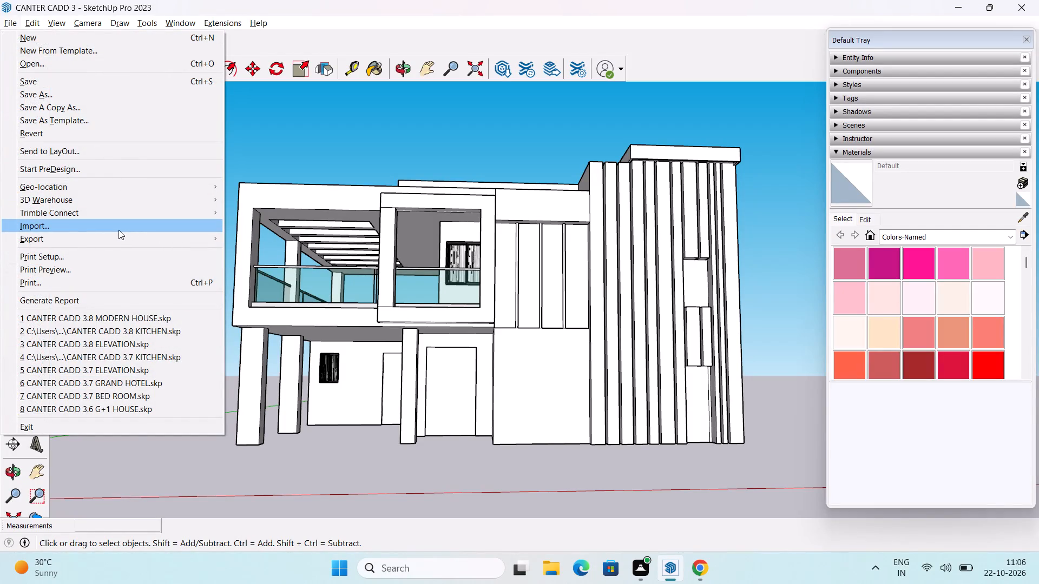
click(63, 213)
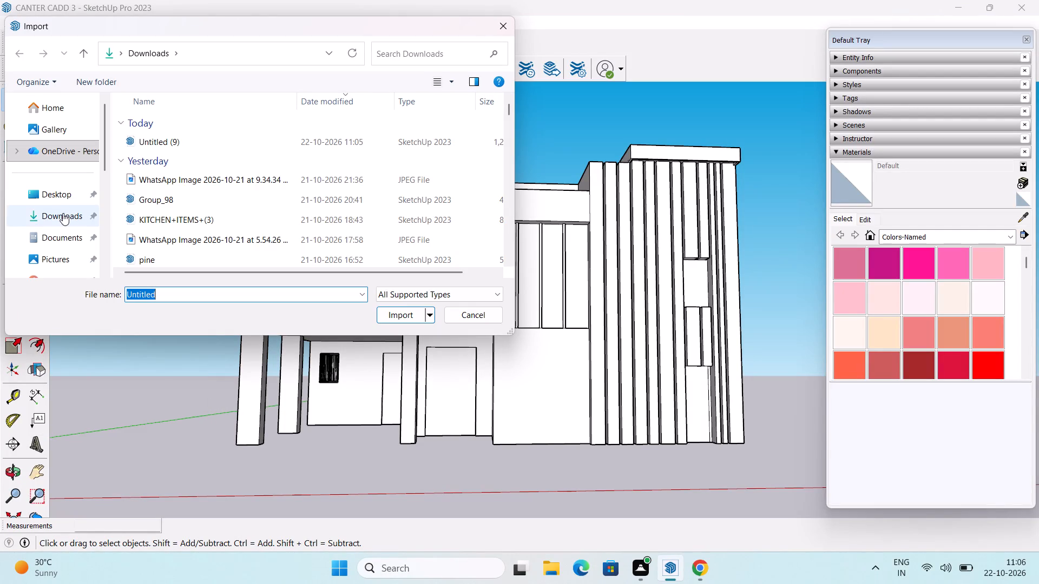
scroll(168, 213, up, 3)
click(225, 145)
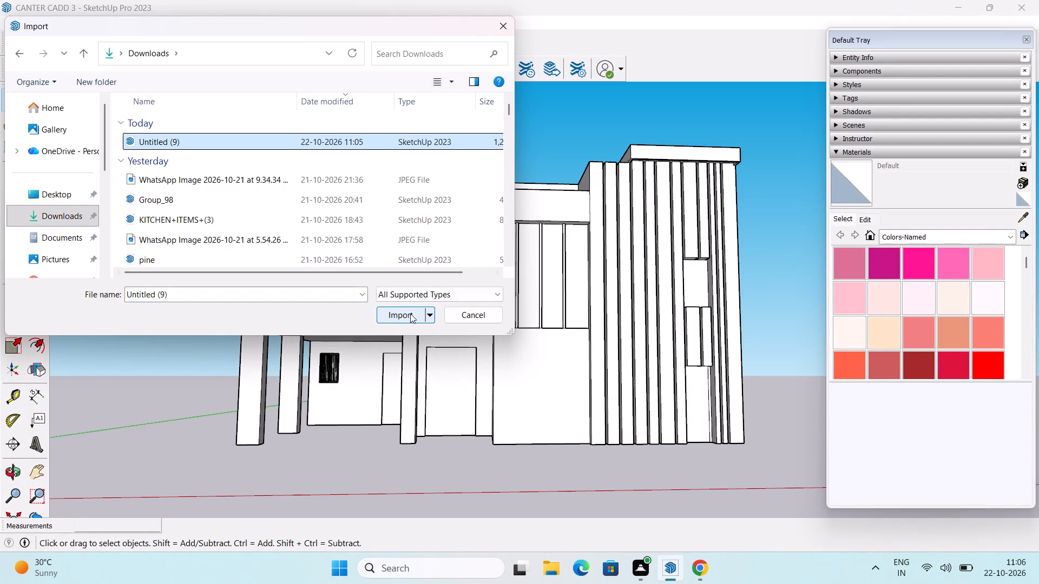
click(411, 314)
Place the imported wooden door at the lower corner of the ground-floor entrance opening, with its handle side against the jamb.
middle_drag(505, 387, 528, 387)
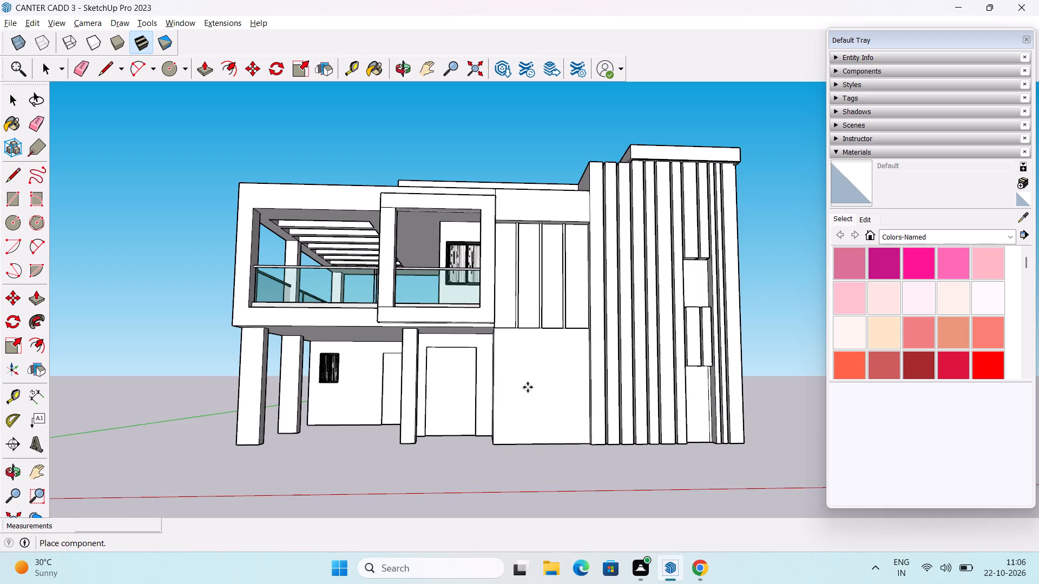
middle_drag(528, 387, 657, 446)
scroll(524, 442, up, 4)
scroll(455, 434, up, 2)
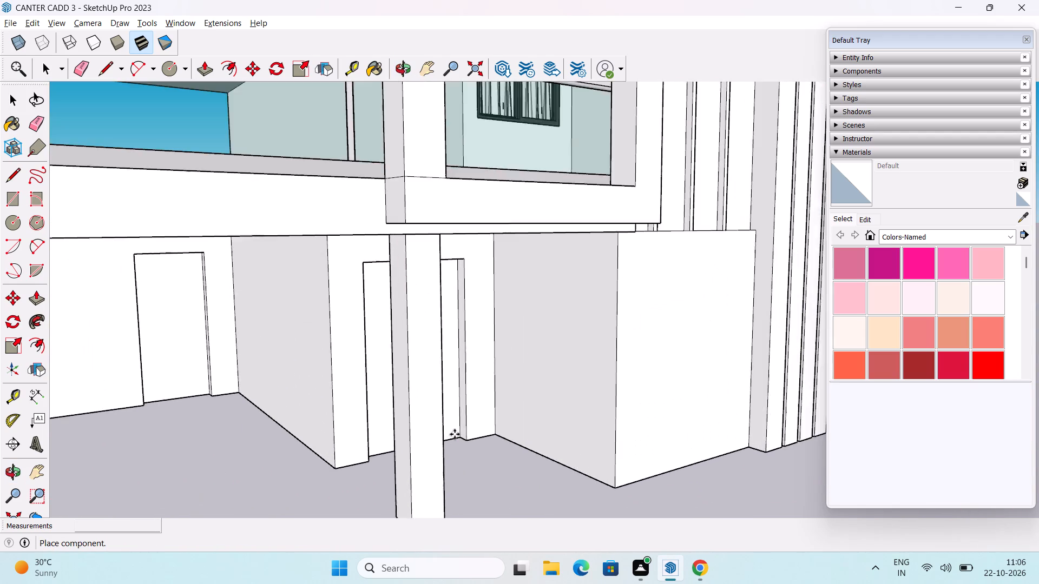
scroll(455, 434, up, 4)
scroll(481, 447, down, 11)
middle_drag(482, 448, 307, 429)
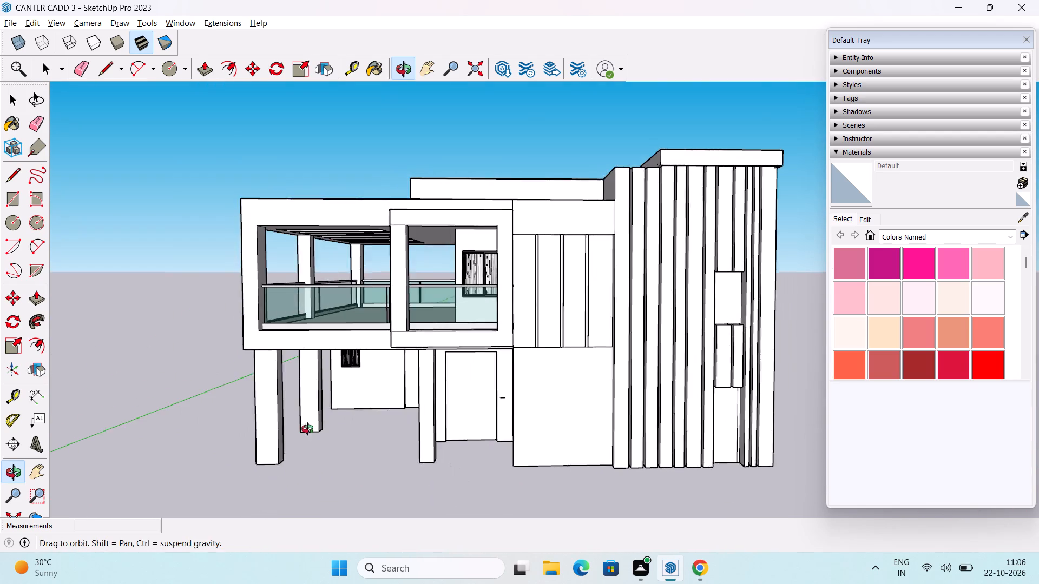
middle_drag(307, 429, 308, 429)
scroll(495, 415, up, 4)
scroll(441, 441, up, 7)
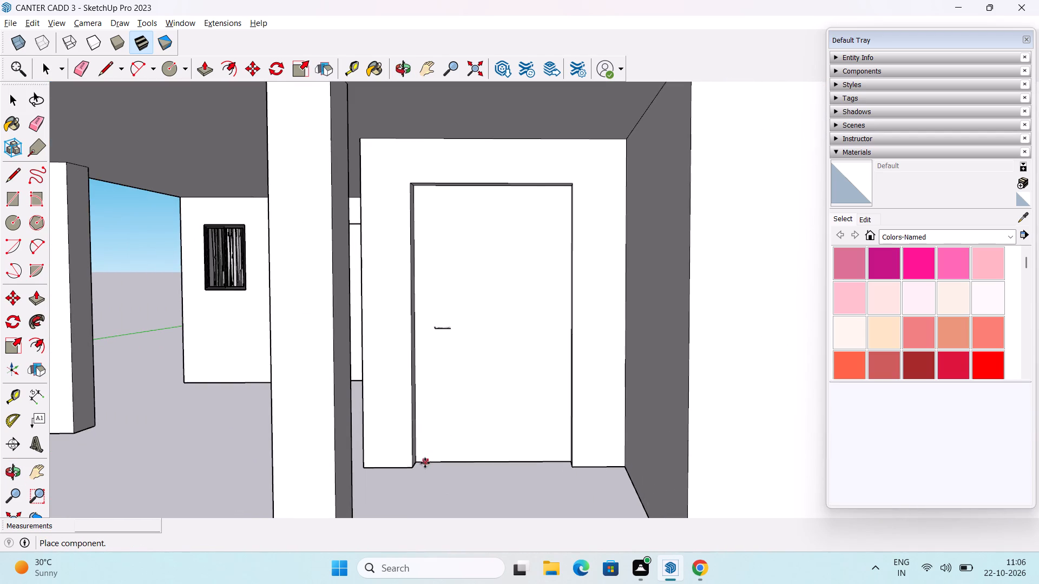
click(414, 469)
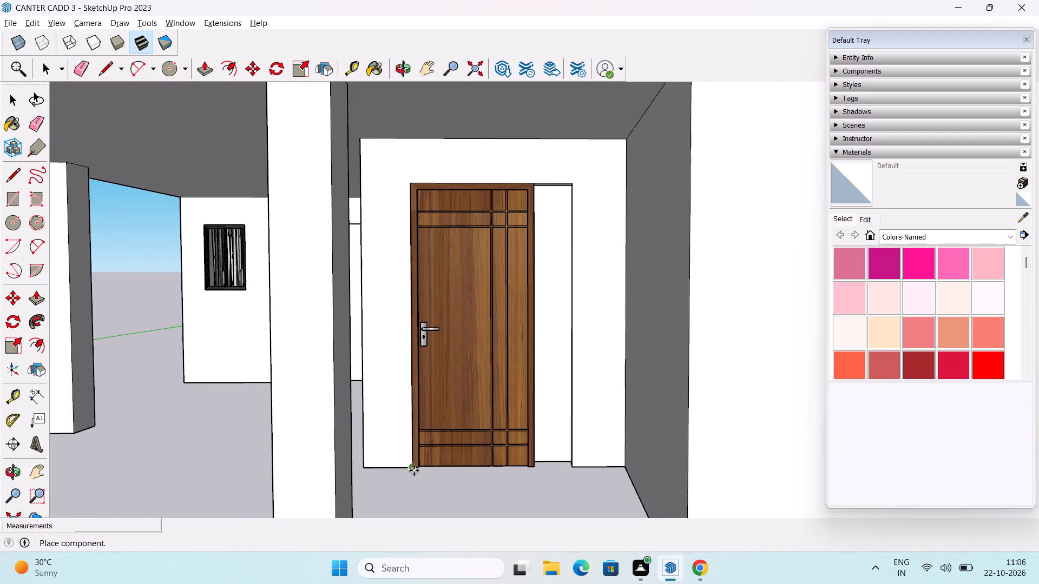
Scale the wooden door along the red axis by about 1.31 so it spans the full width of the entrance opening.
click(17, 350)
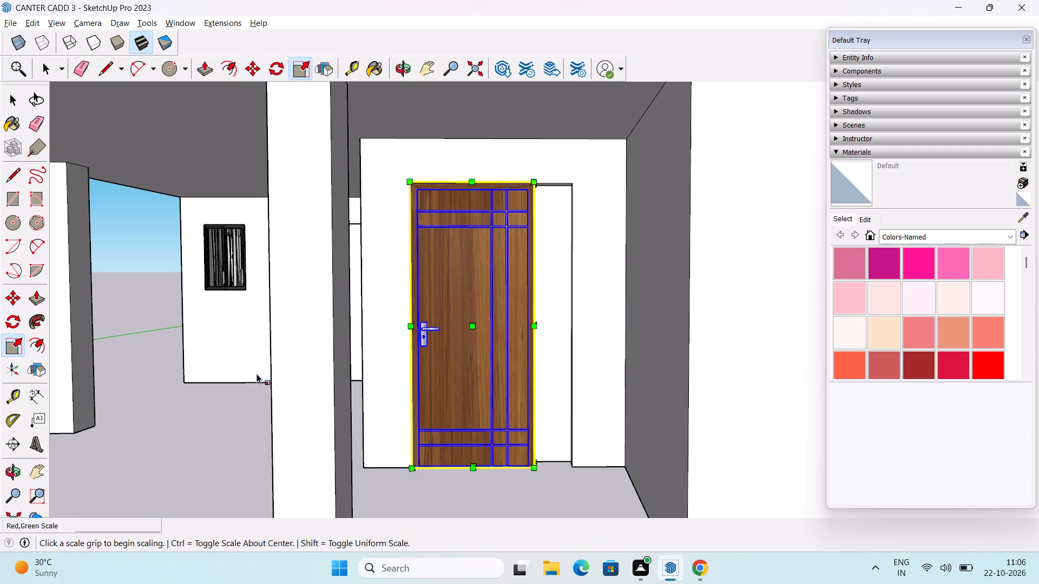
middle_drag(264, 381, 189, 394)
middle_drag(328, 382, 391, 403)
scroll(490, 391, up, 3)
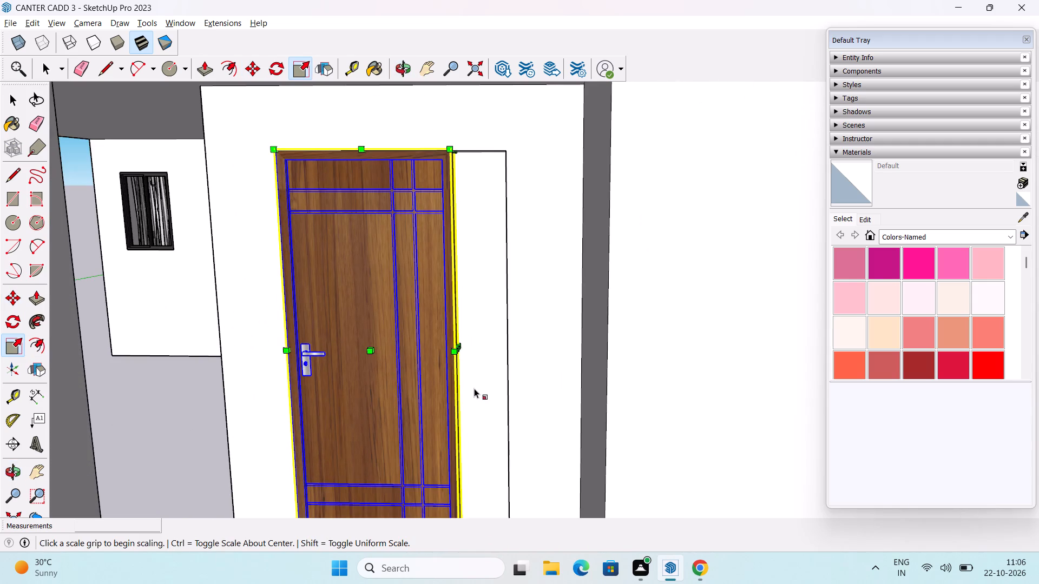
scroll(465, 347, up, 3)
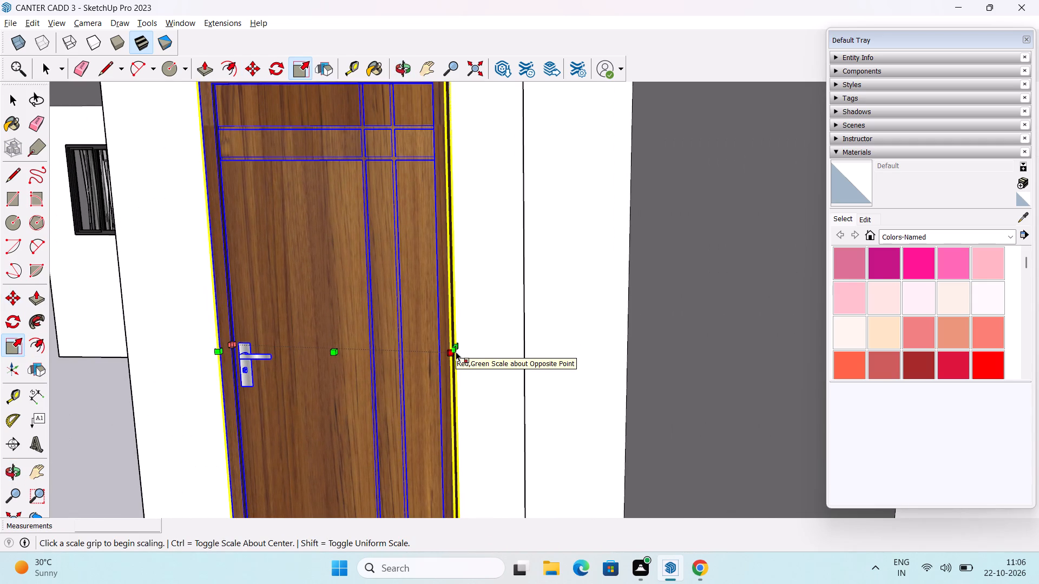
drag(457, 348, 523, 347)
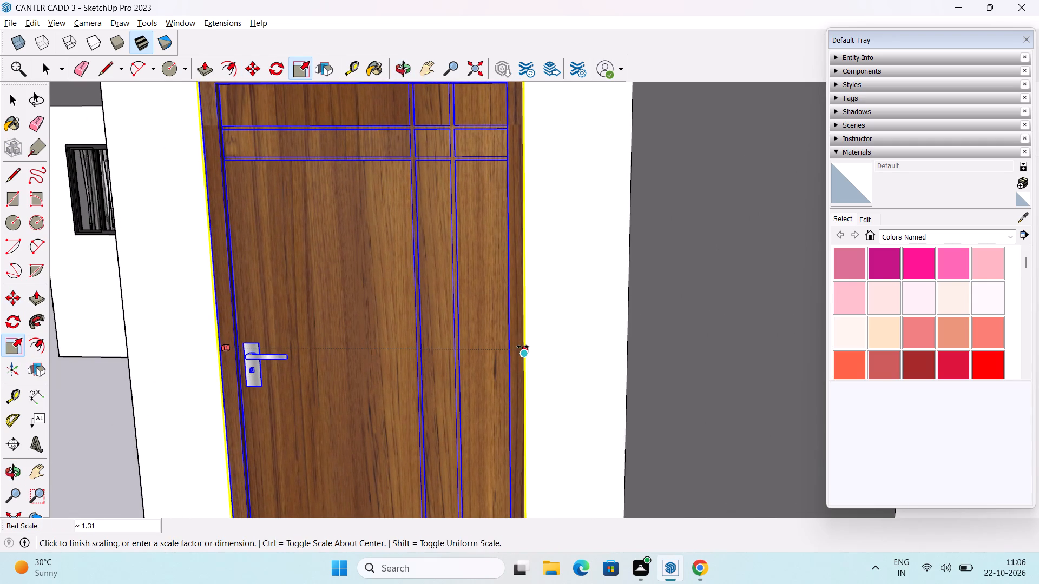
drag(523, 347, 523, 324)
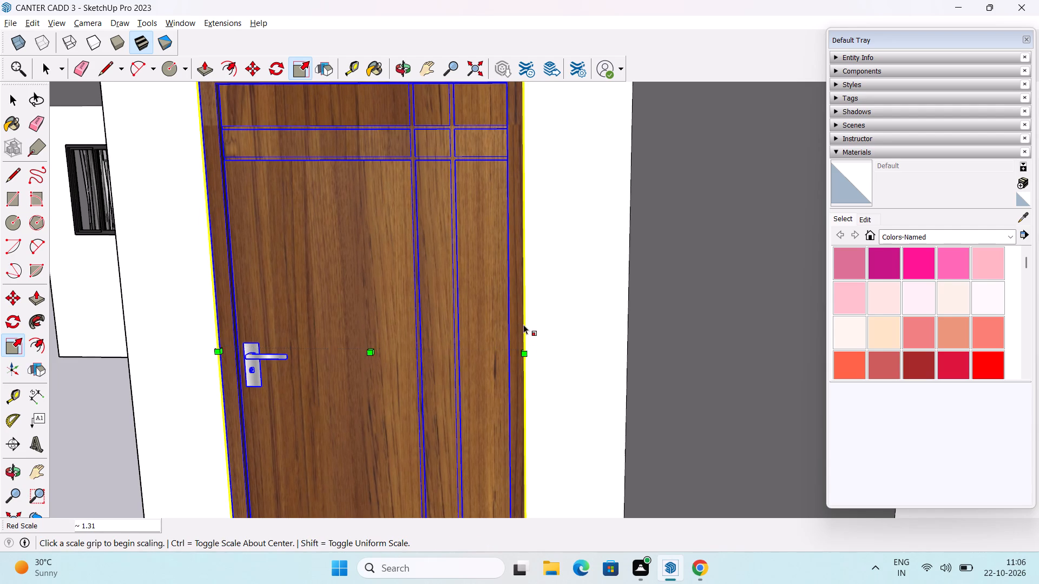
scroll(523, 324, down, 10)
middle_drag(488, 375, 564, 283)
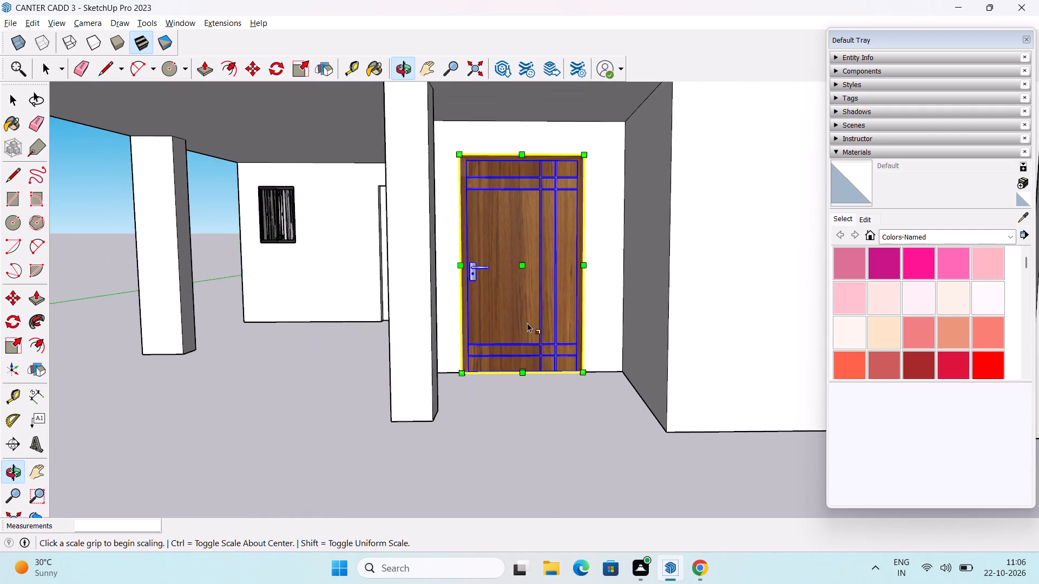
middle_drag(494, 354, 636, 395)
scroll(577, 409, up, 2)
key(space)
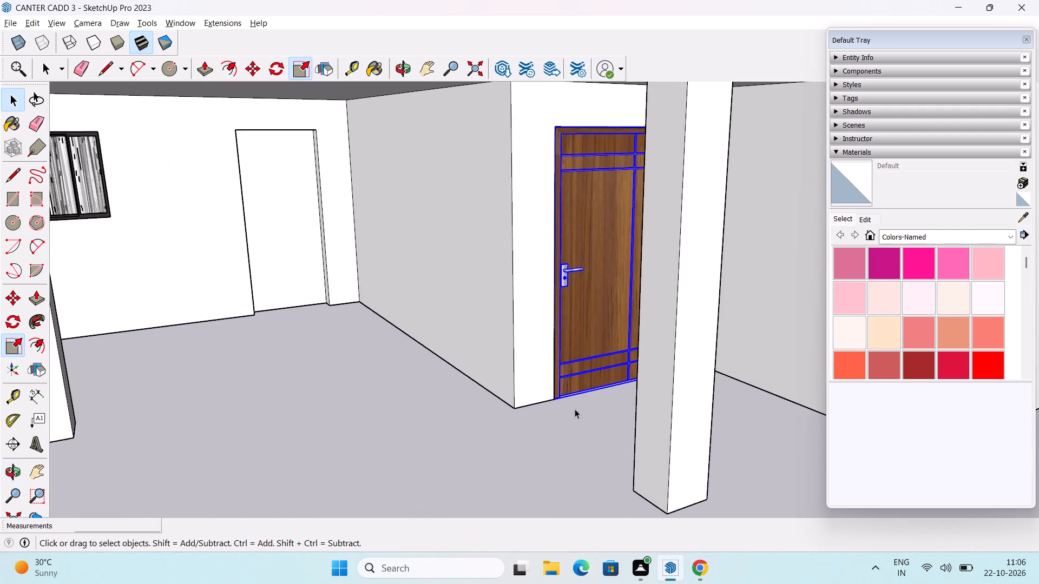
Copy the entrance door by its lower frame corner to the lower corner of the ground-floor opening beside the curtained window.
scroll(553, 401, up, 2)
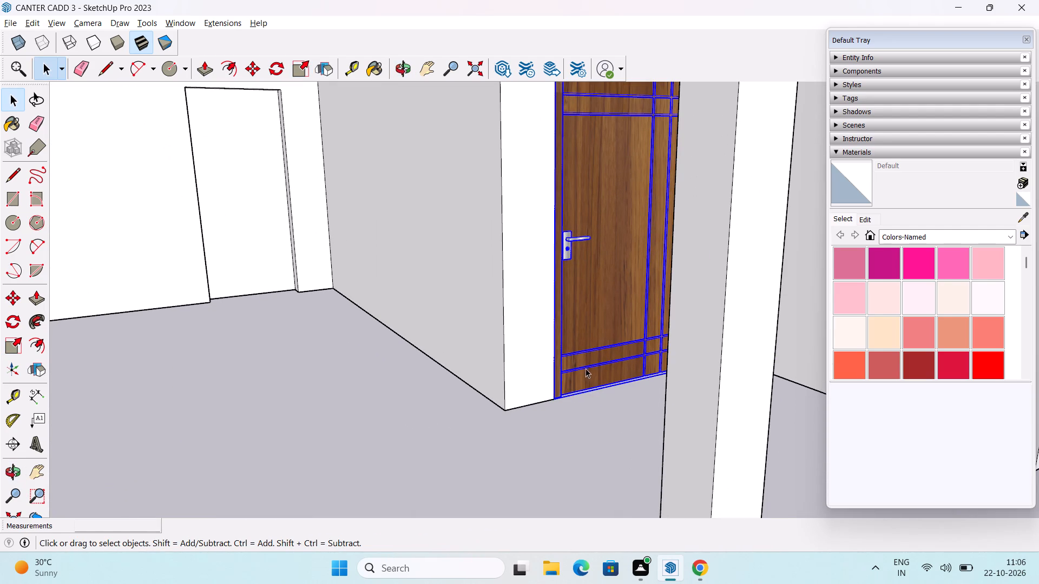
key(m)
scroll(560, 410, up, 6)
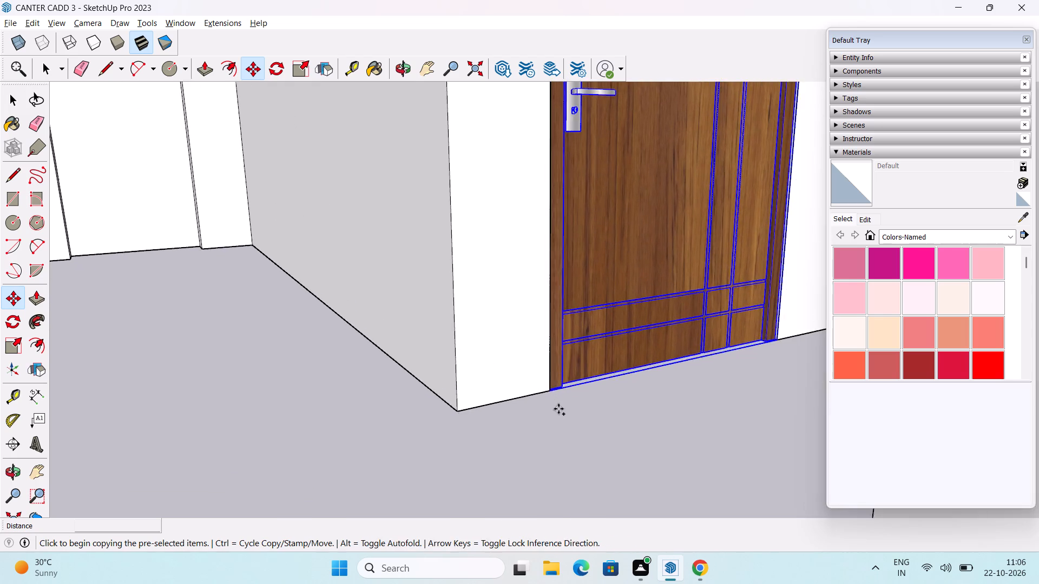
middle_drag(558, 409, 526, 473)
scroll(523, 406, up, 8)
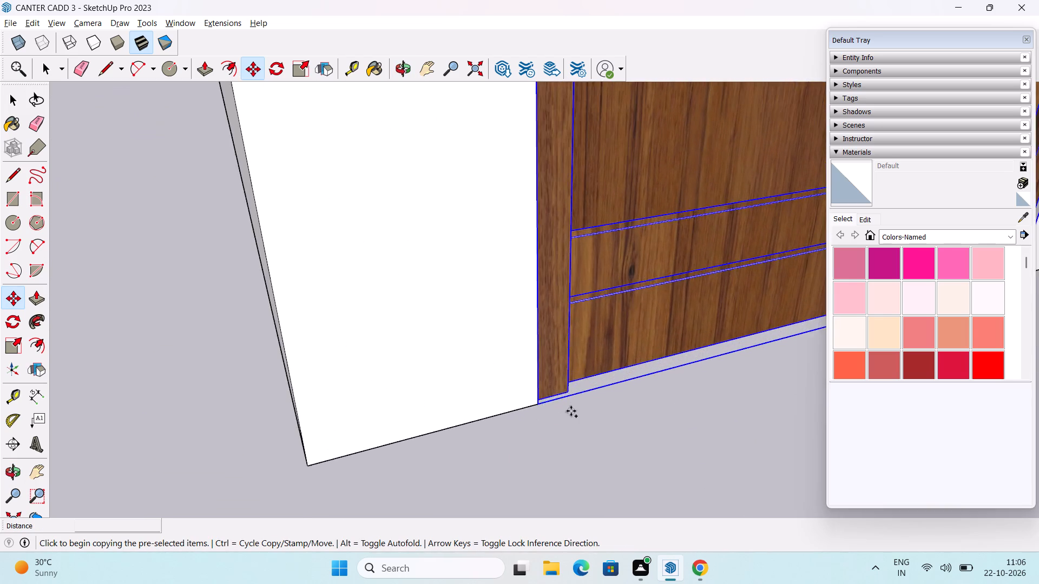
middle_drag(561, 412, 383, 442)
scroll(461, 396, up, 7)
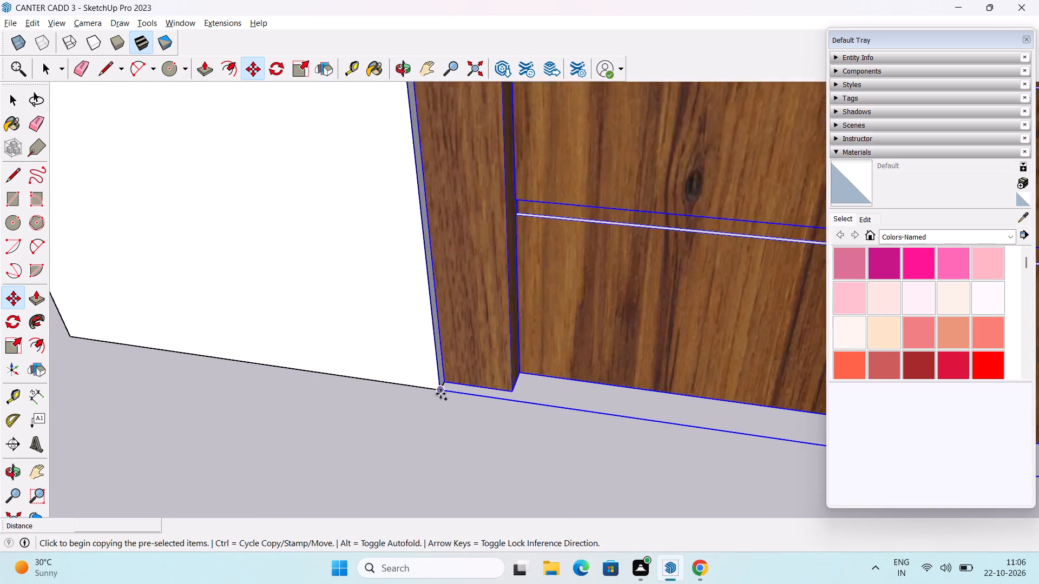
scroll(440, 394, up, 5)
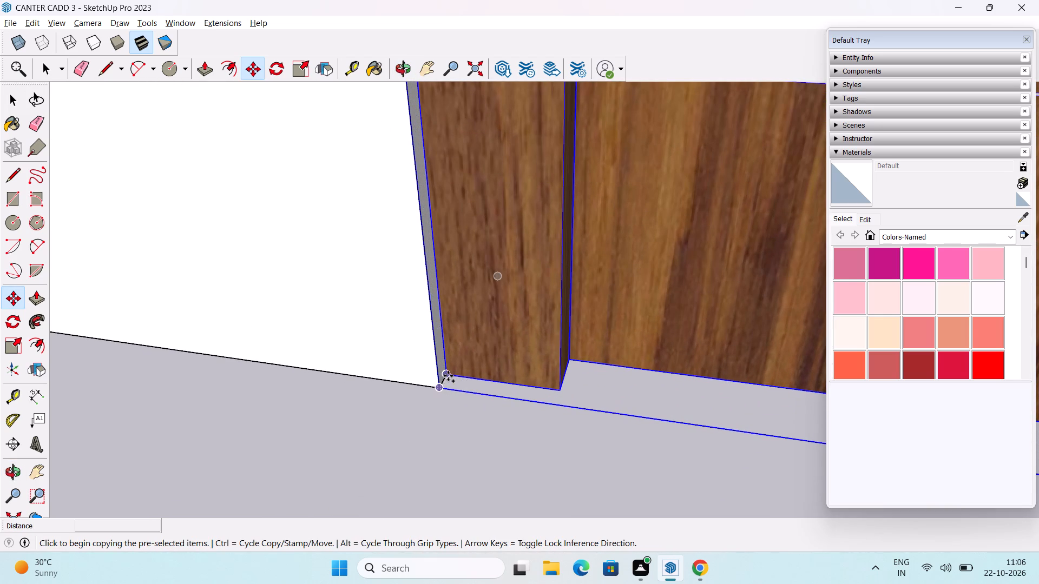
click(450, 379)
scroll(294, 334, down, 5)
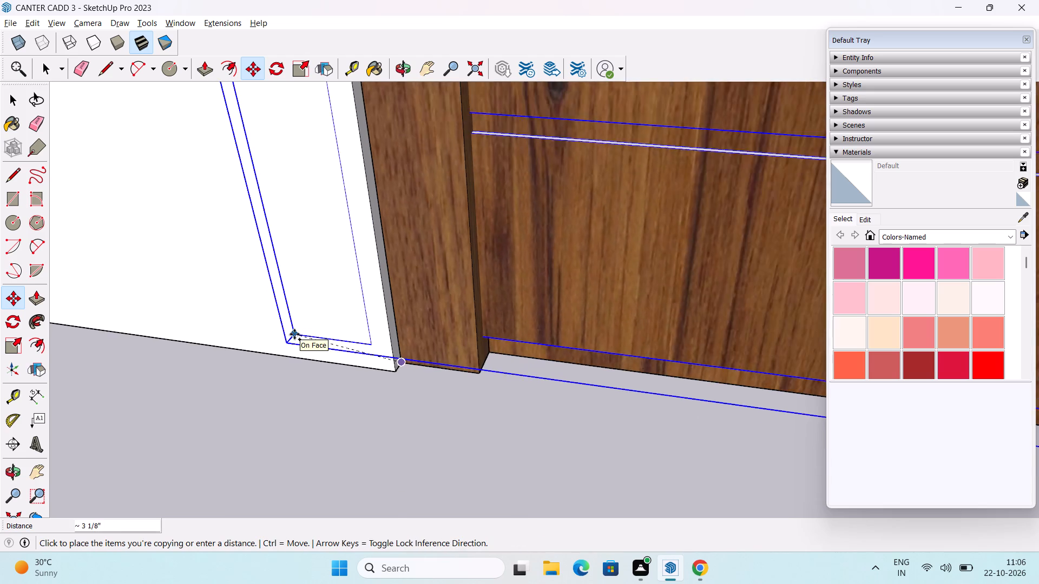
scroll(294, 334, down, 18)
shift+middle_drag(148, 321, 520, 331)
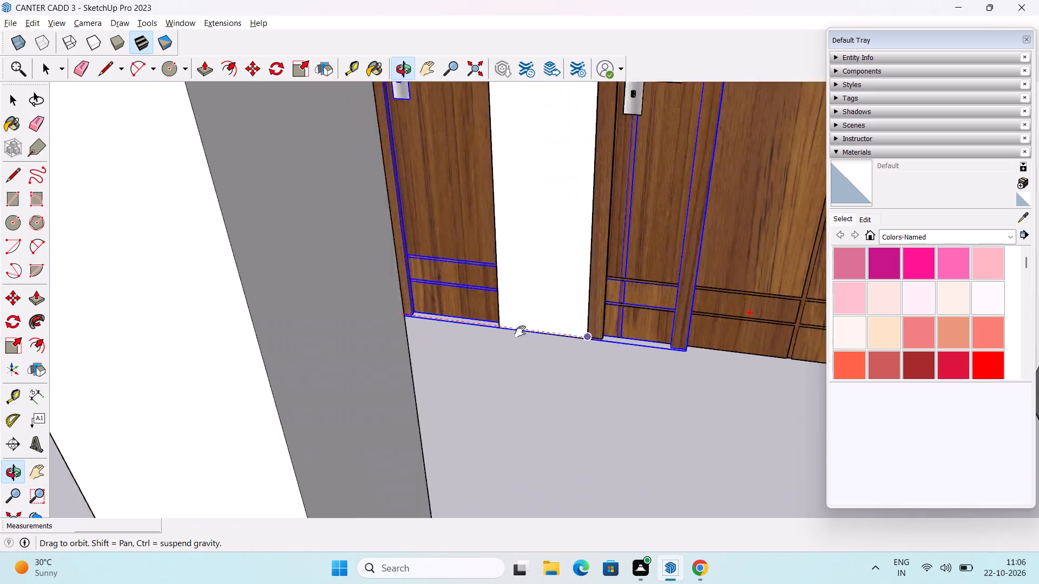
shift+middle_drag(520, 331, 634, 363)
middle_drag(294, 359, 687, 355)
scroll(405, 313, down, 2)
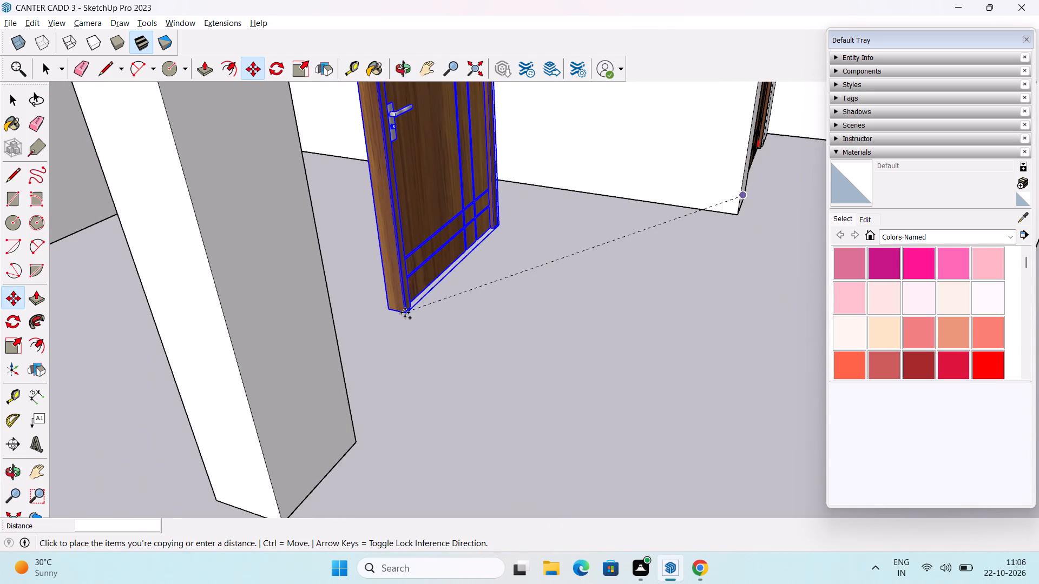
shift+middle_drag(405, 313, 713, 441)
middle_drag(322, 230, 321, 380)
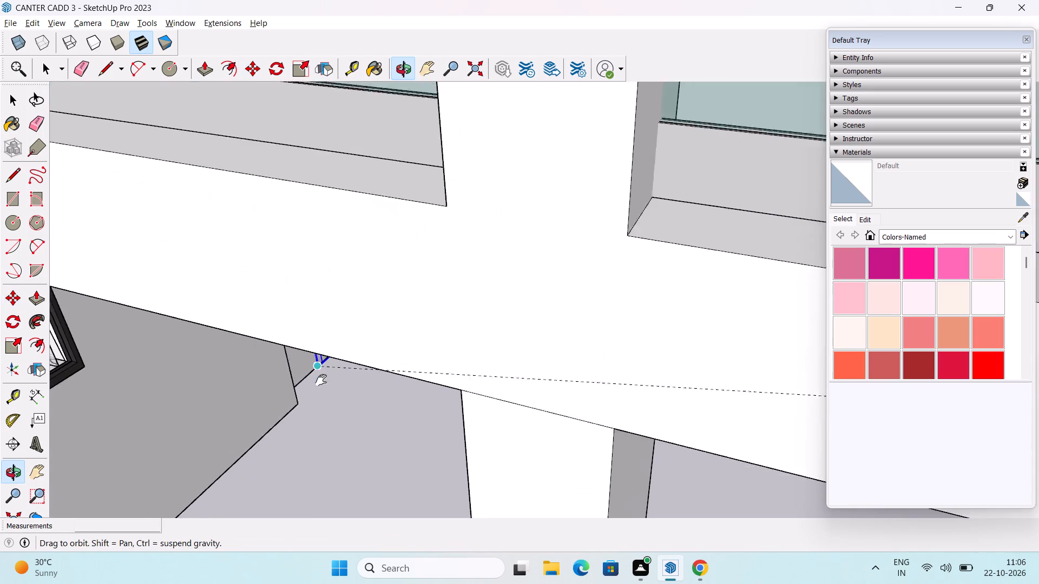
middle_drag(321, 380, 321, 381)
middle_drag(304, 403, 300, 172)
scroll(279, 281, down, 6)
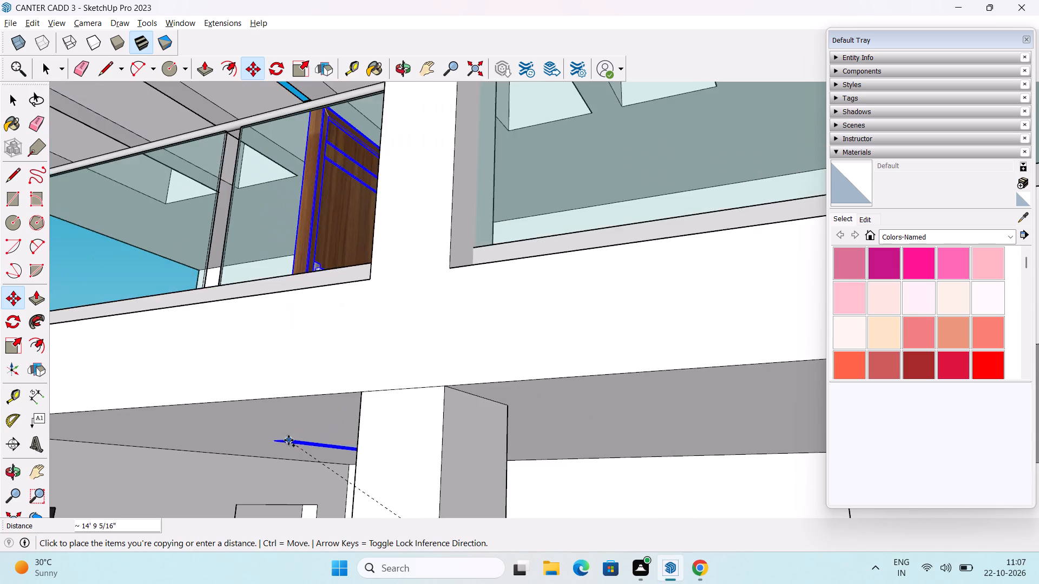
shift+middle_drag(288, 440, 575, 28)
scroll(543, 264, down, 2)
middle_drag(484, 400, 450, 539)
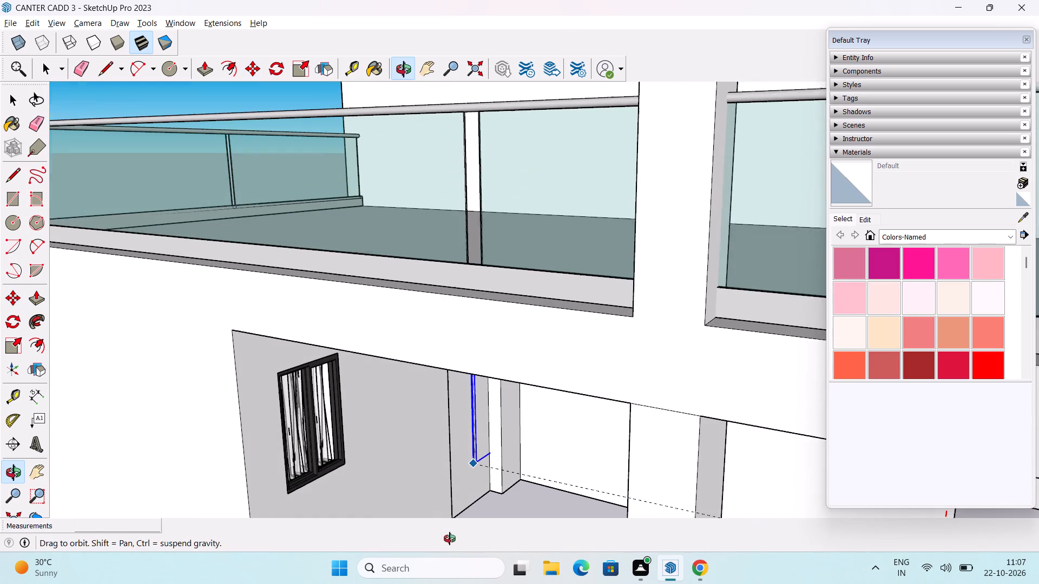
middle_drag(450, 539, 450, 536)
middle_drag(499, 524, 463, 313)
middle_drag(449, 415, 452, 283)
scroll(481, 392, up, 5)
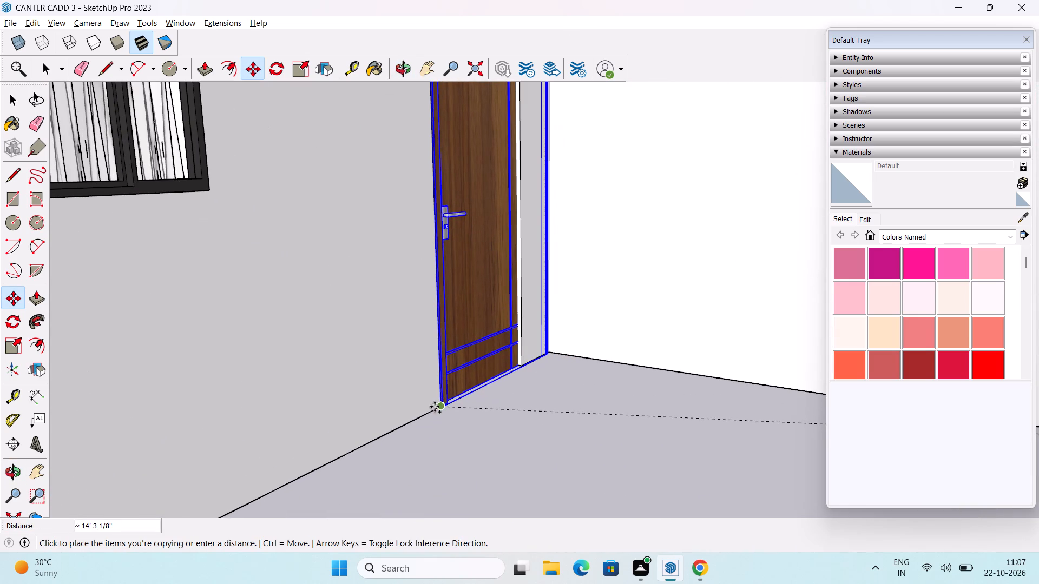
click(444, 407)
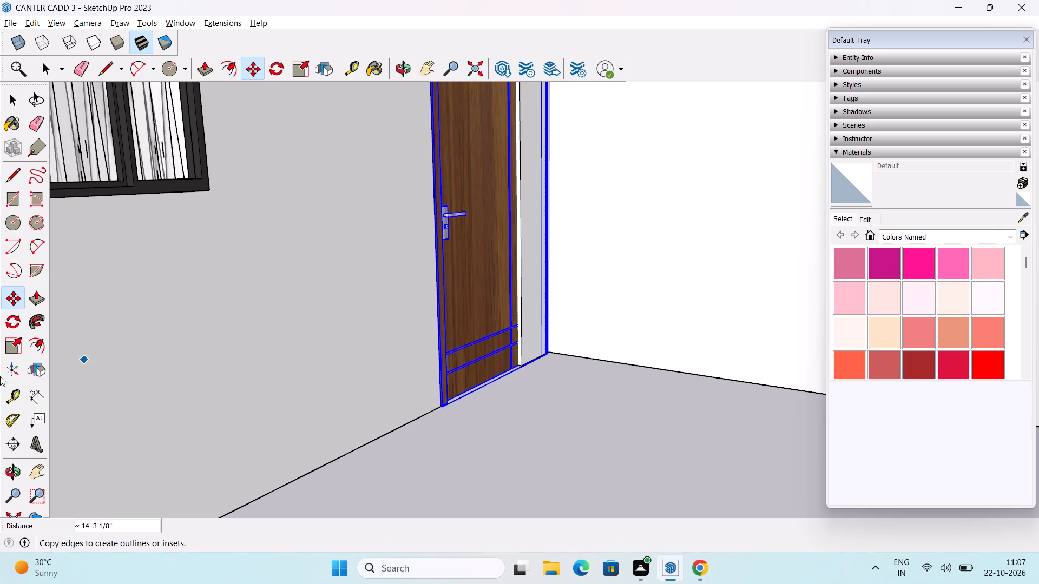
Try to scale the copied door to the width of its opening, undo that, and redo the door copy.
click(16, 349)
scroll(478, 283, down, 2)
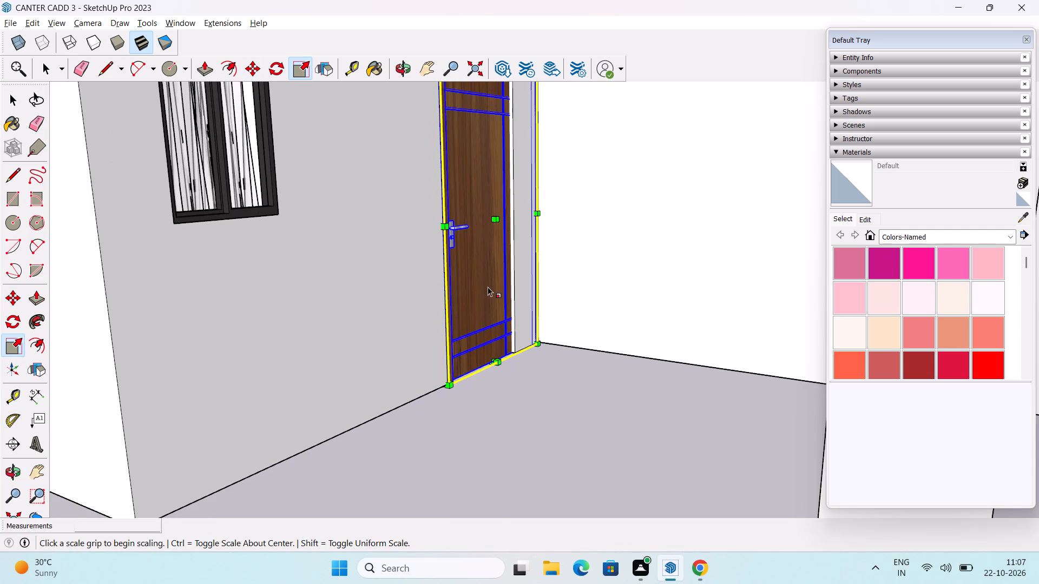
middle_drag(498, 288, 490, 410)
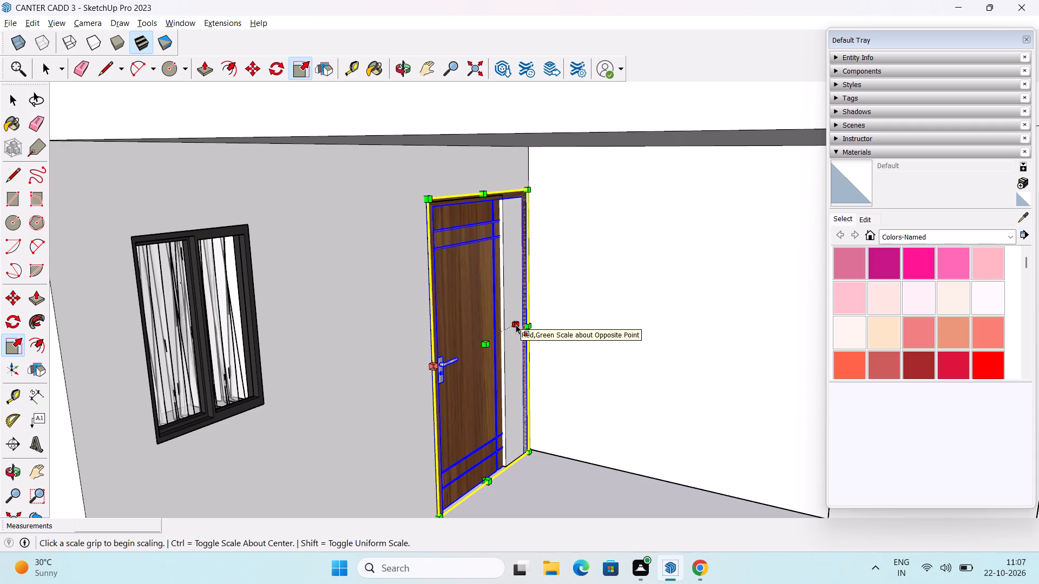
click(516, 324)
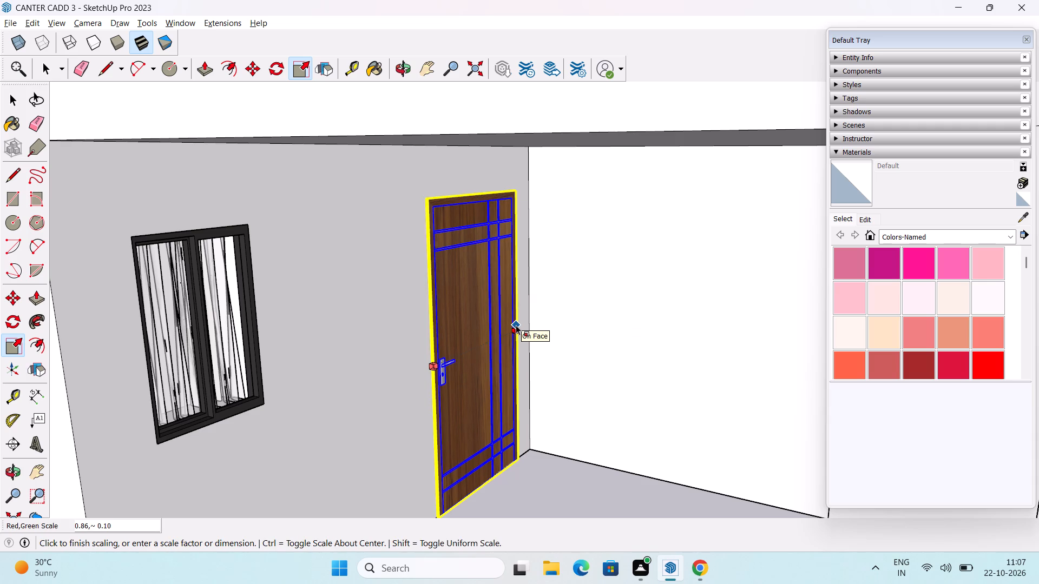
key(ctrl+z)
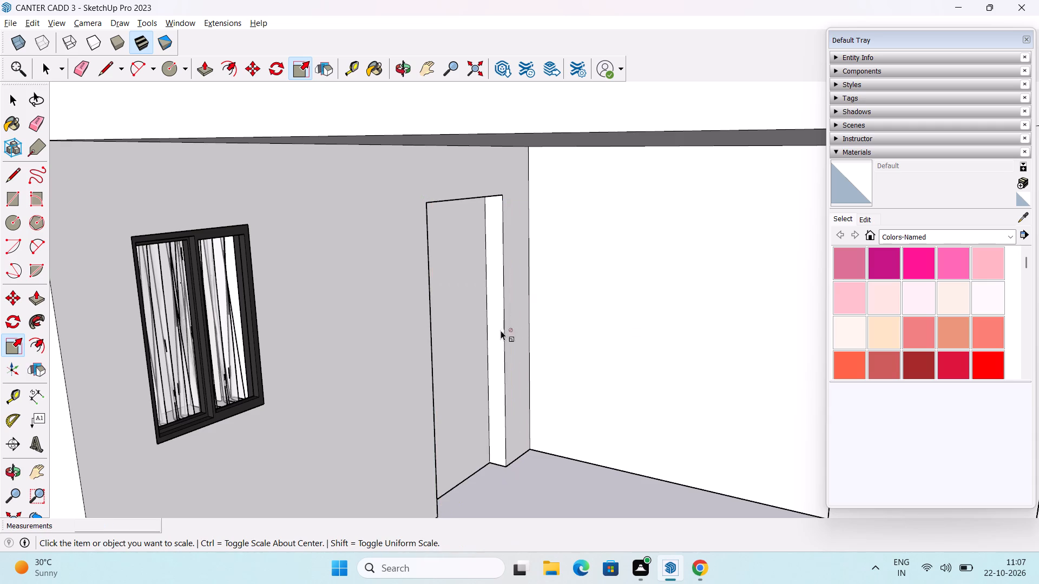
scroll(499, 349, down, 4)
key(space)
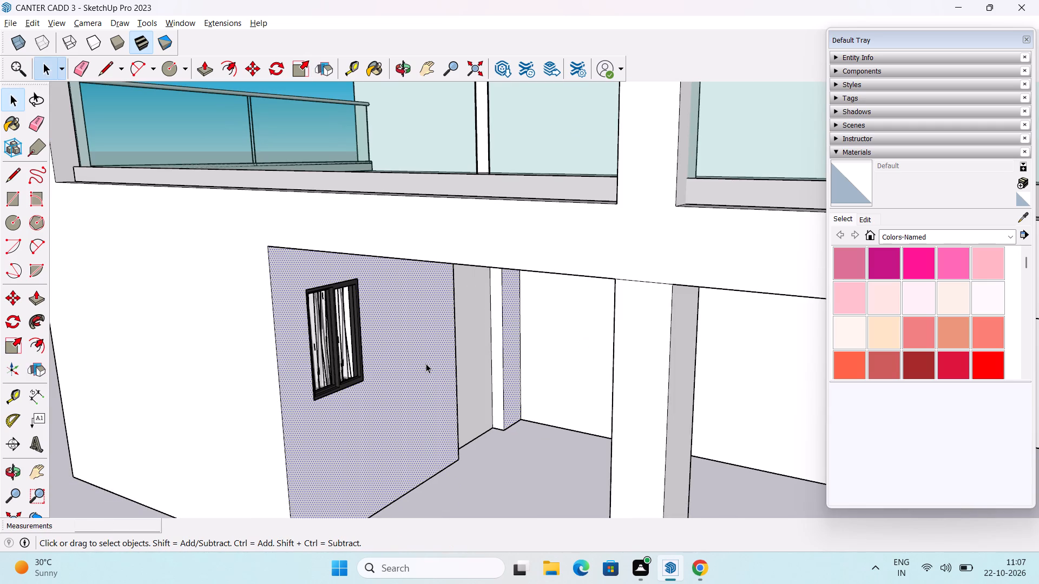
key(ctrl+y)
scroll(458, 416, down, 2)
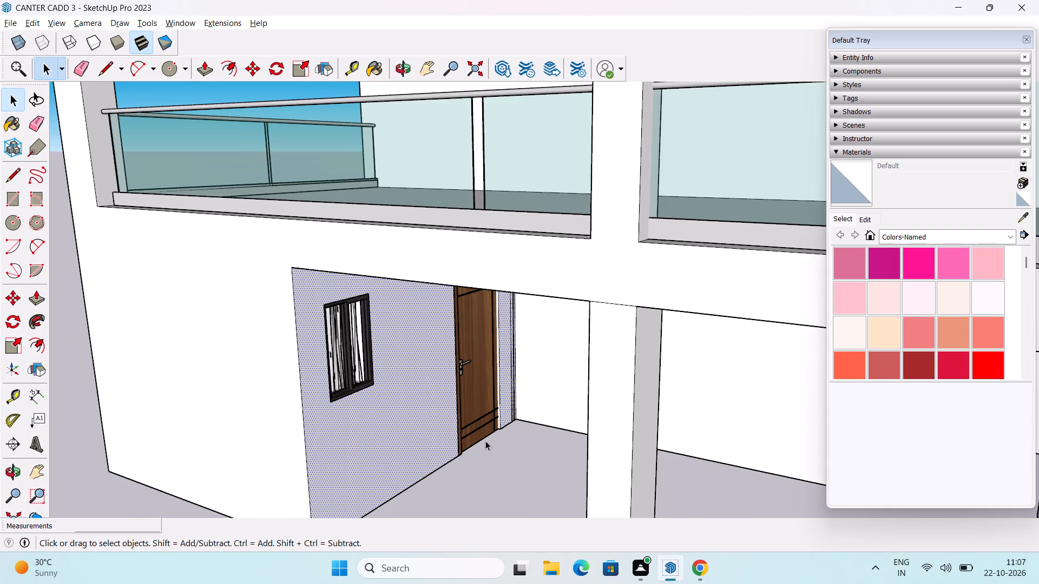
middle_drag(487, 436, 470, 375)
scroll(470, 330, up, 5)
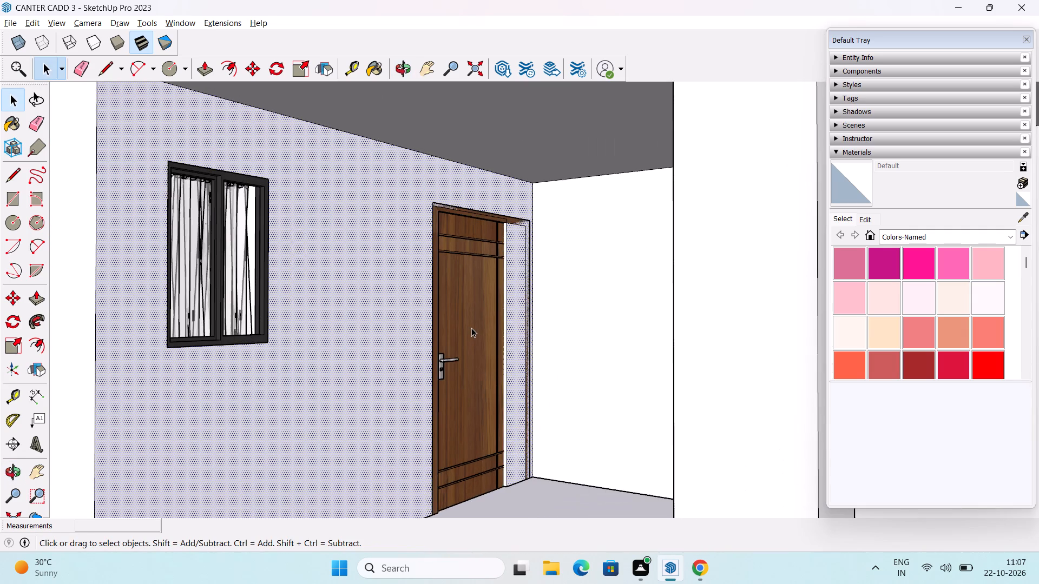
Scale the copied door beside the curtained window along the red axis by about 0.73 to match its opening's width.
click(471, 328)
drag(12, 345, 56, 333)
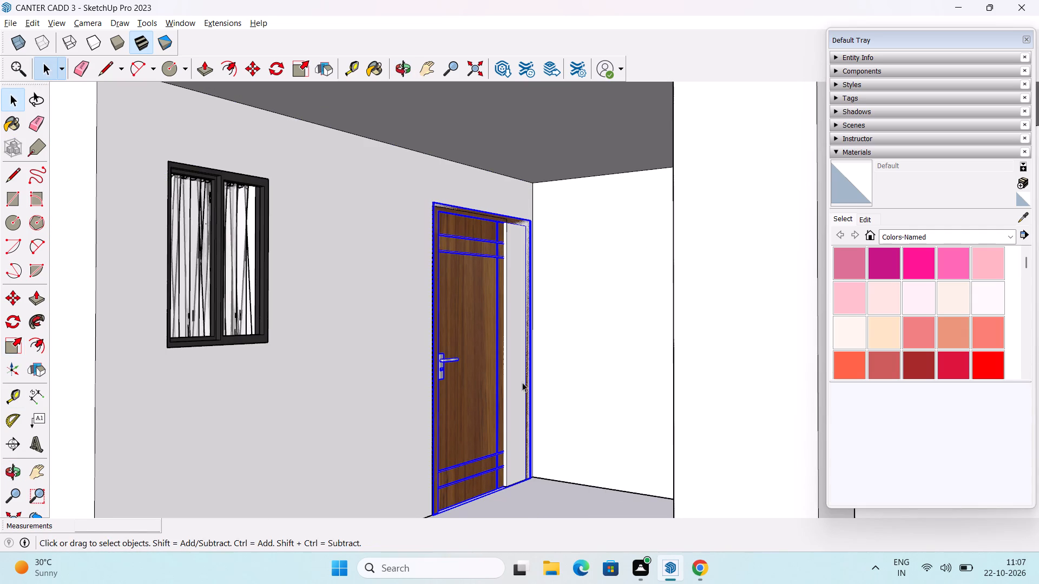
middle_drag(551, 340, 568, 388)
click(10, 349)
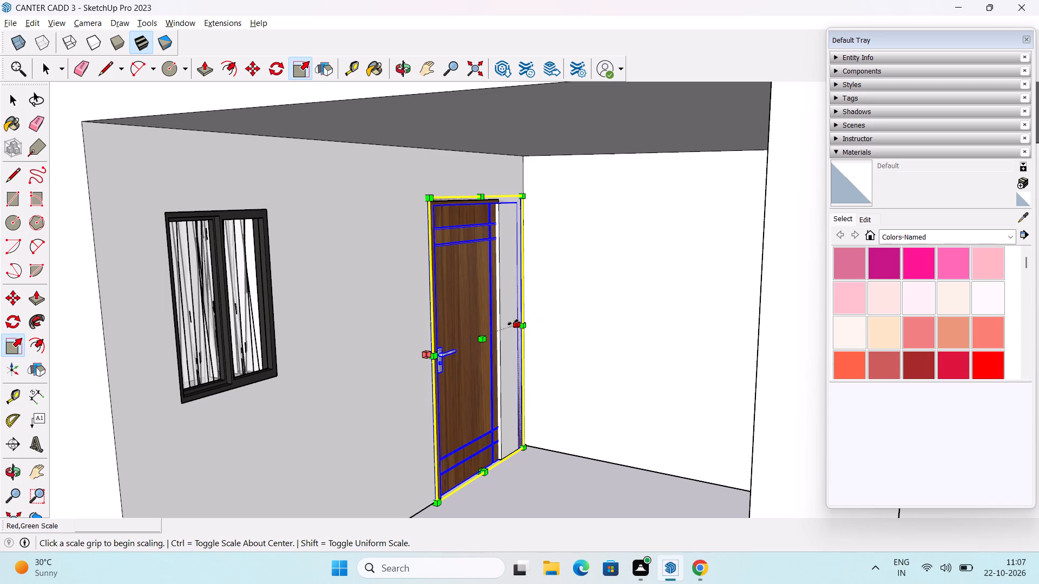
drag(513, 322, 497, 327)
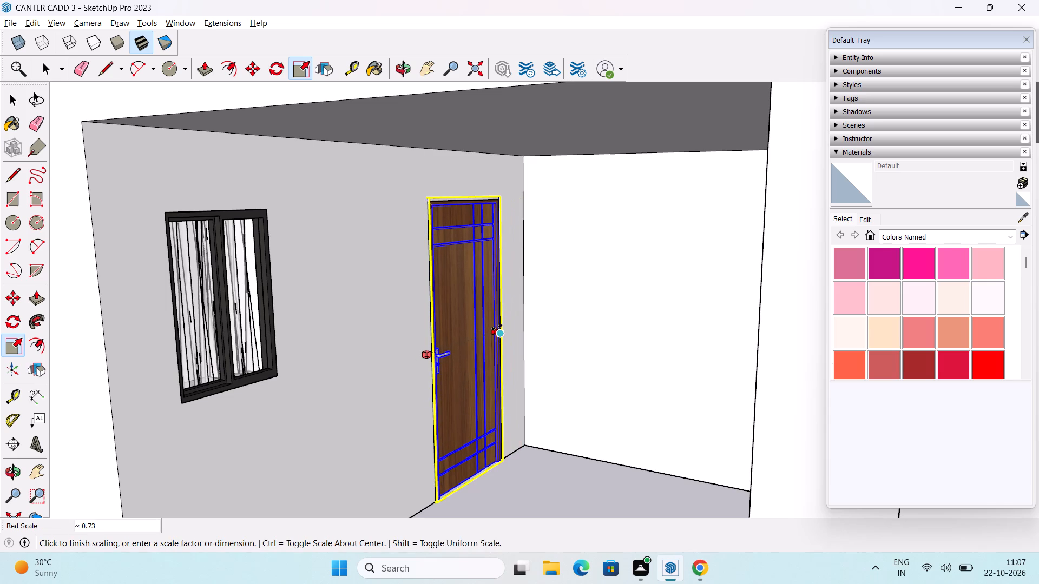
drag(497, 327, 502, 316)
Scale the copied door along the blue axis by about 0.99 so its top frame meets the head of the opening.
middle_drag(477, 348, 421, 330)
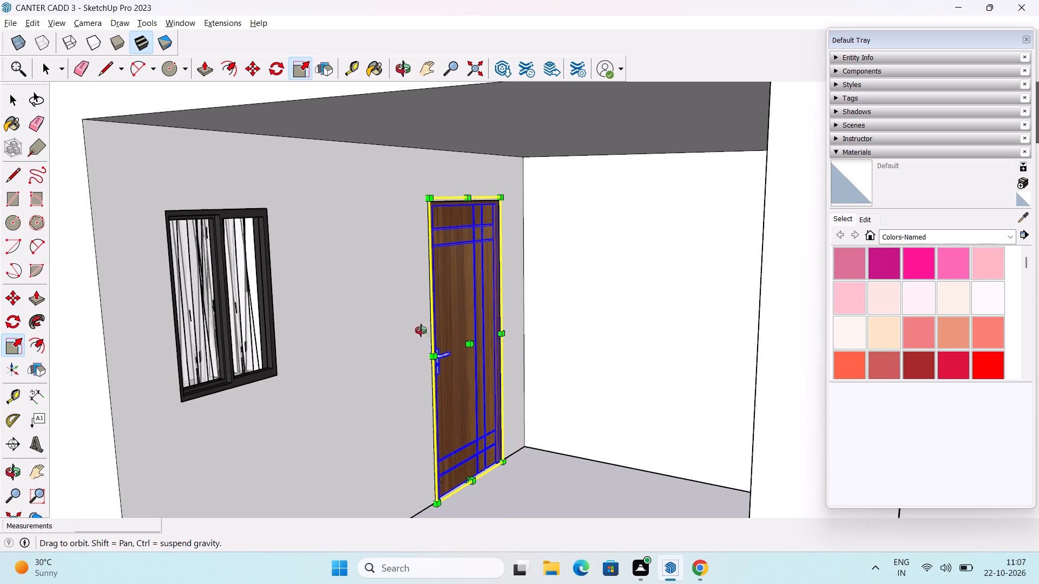
middle_drag(421, 330, 295, 341)
scroll(515, 222, up, 4)
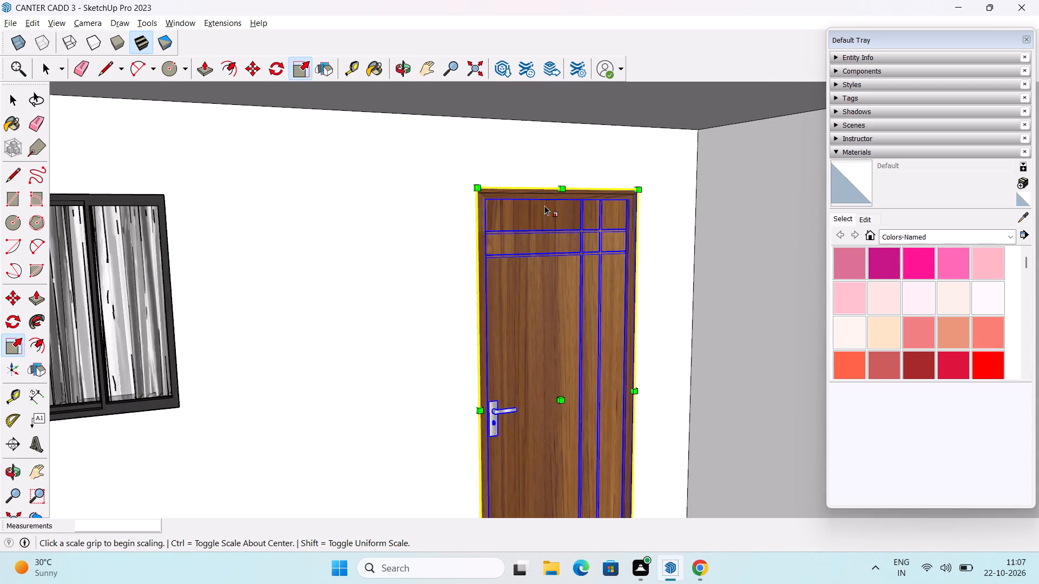
scroll(545, 205, up, 3)
middle_drag(557, 213, 586, 170)
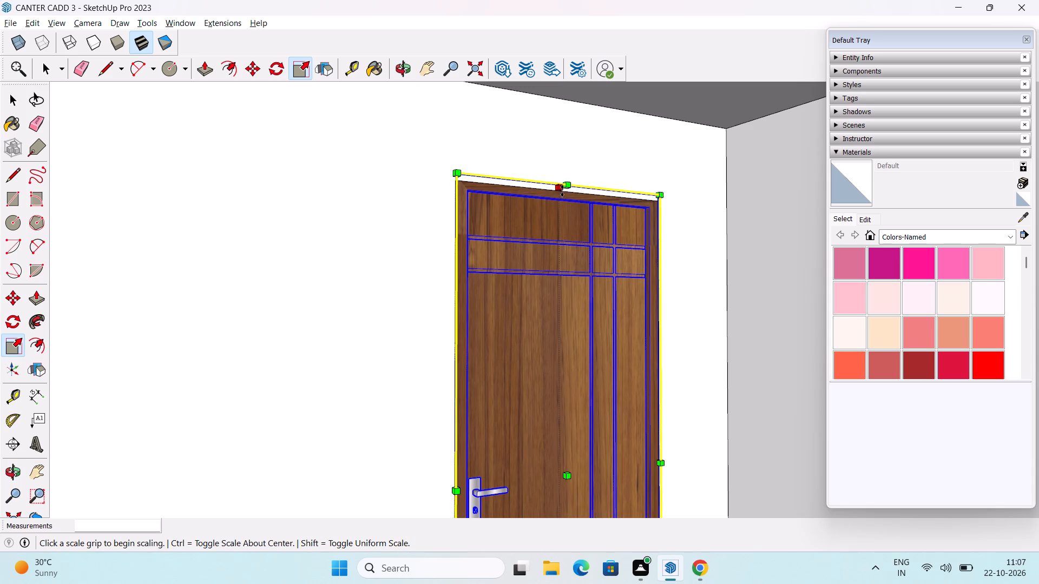
click(562, 191)
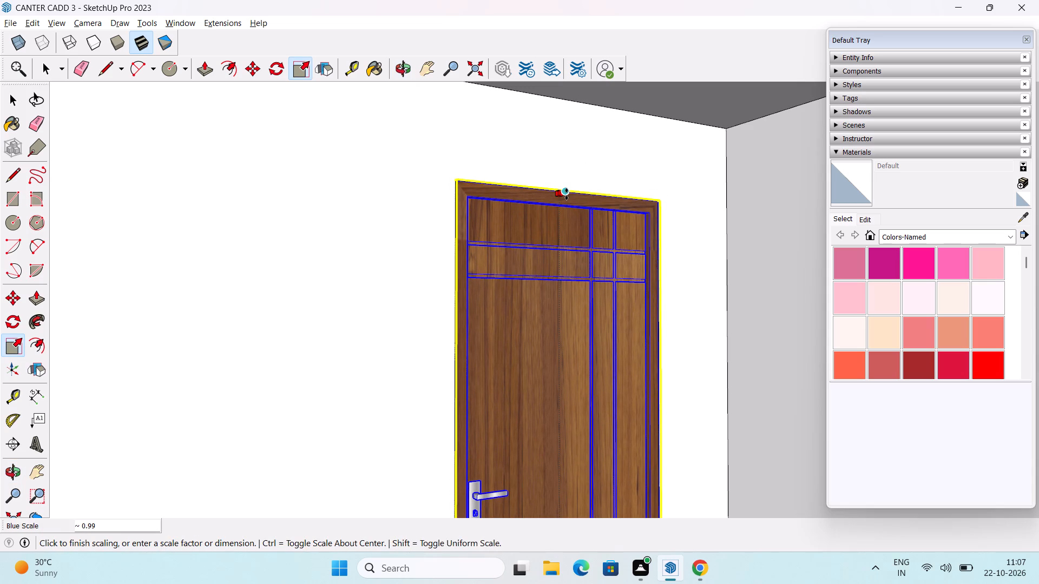
scroll(564, 218, down, 3)
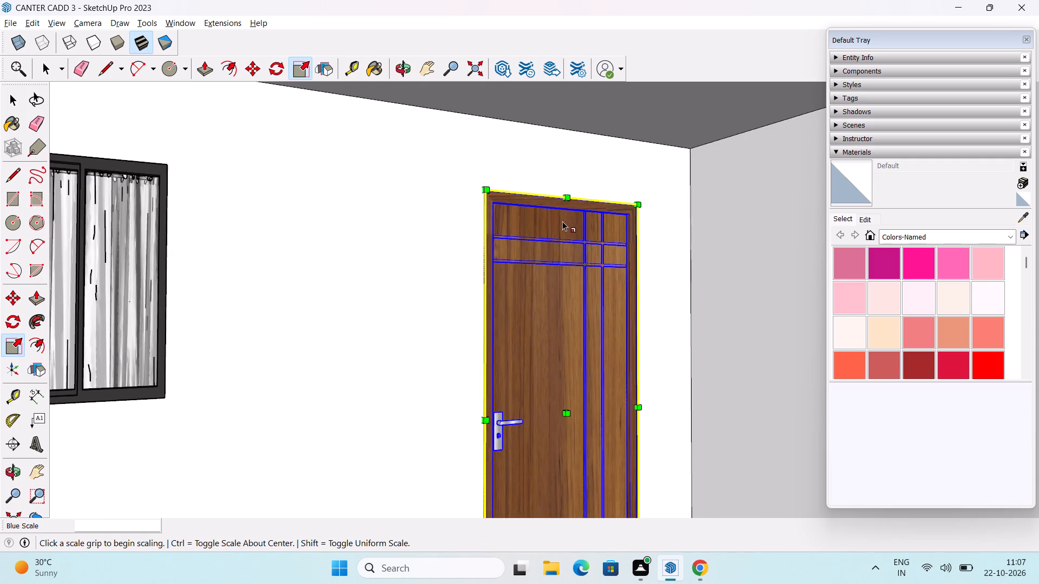
scroll(562, 222, down, 11)
key(space)
click(203, 342)
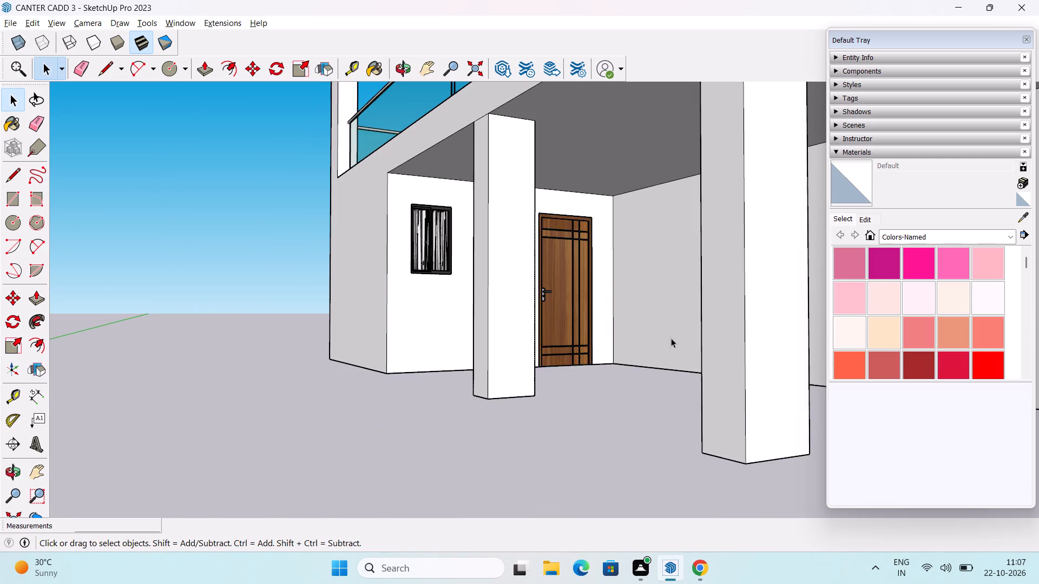
Examine the ground-floor doors, the columns and the balcony above them from the front corner of the house.
middle_drag(697, 333, 659, 359)
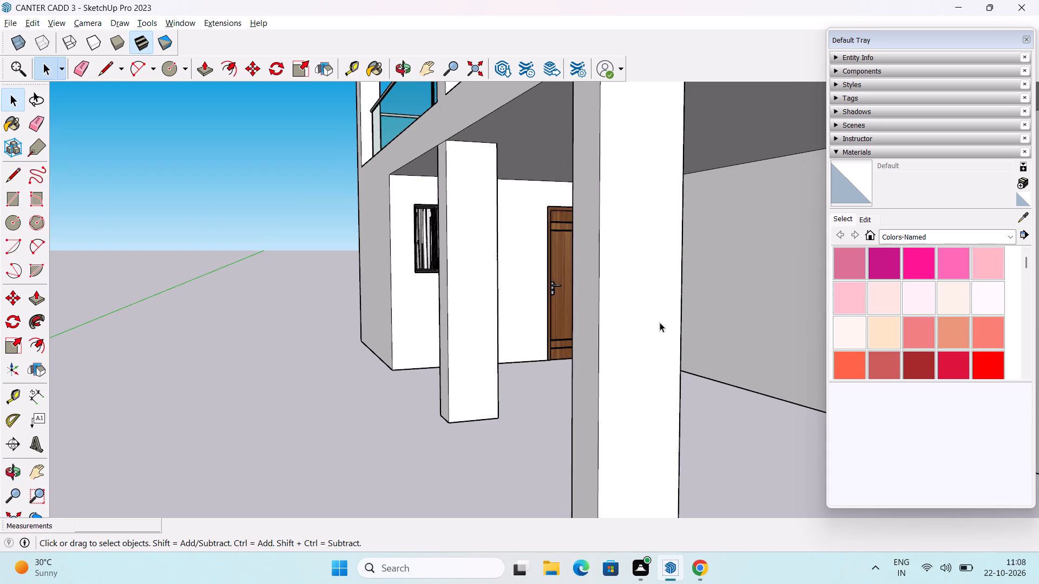
click(660, 322)
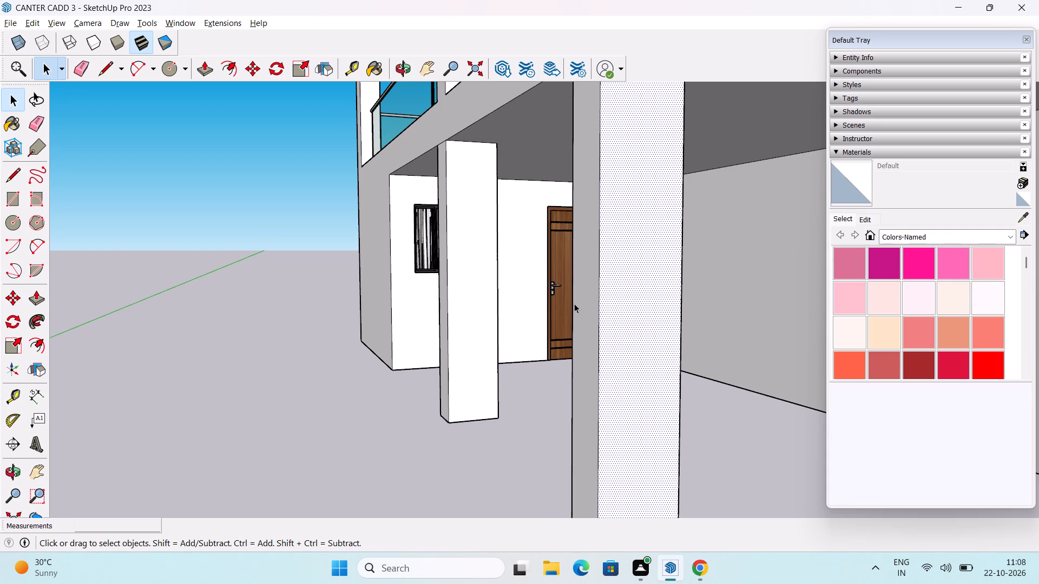
middle_drag(575, 303, 686, 450)
scroll(683, 412, down, 9)
middle_drag(733, 430, 484, 324)
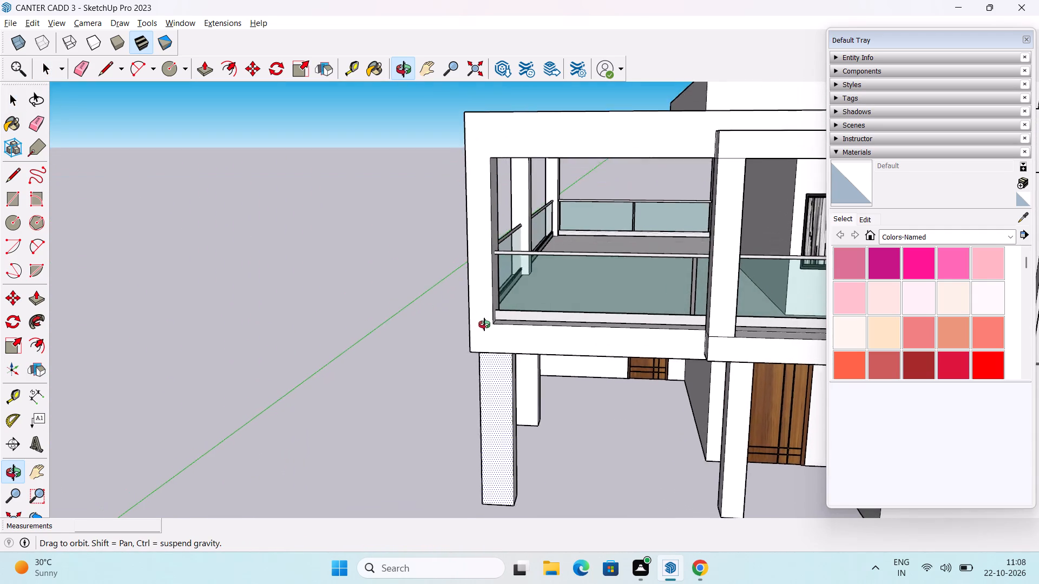
middle_drag(484, 324, 484, 326)
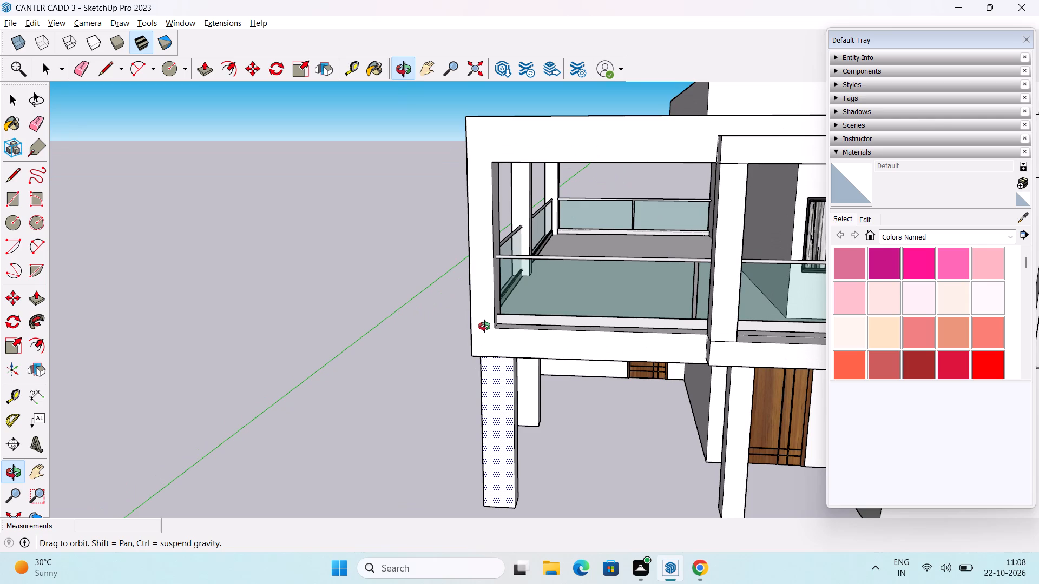
middle_drag(484, 326, 528, 329)
scroll(545, 316, down, 3)
middle_drag(567, 326, 441, 267)
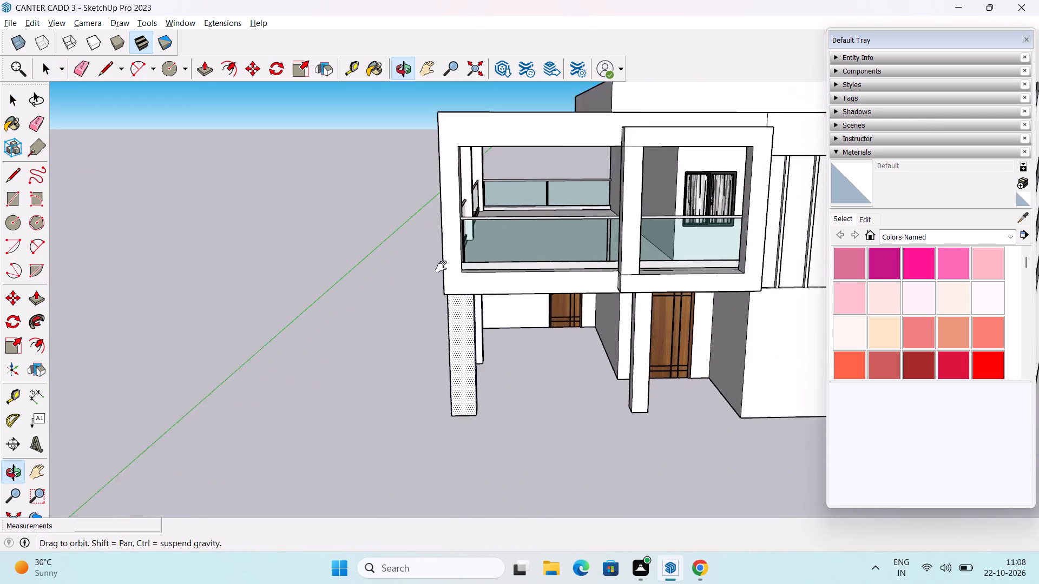
middle_drag(441, 267, 436, 267)
middle_drag(571, 359, 545, 311)
click(455, 422)
middle_drag(593, 390, 586, 409)
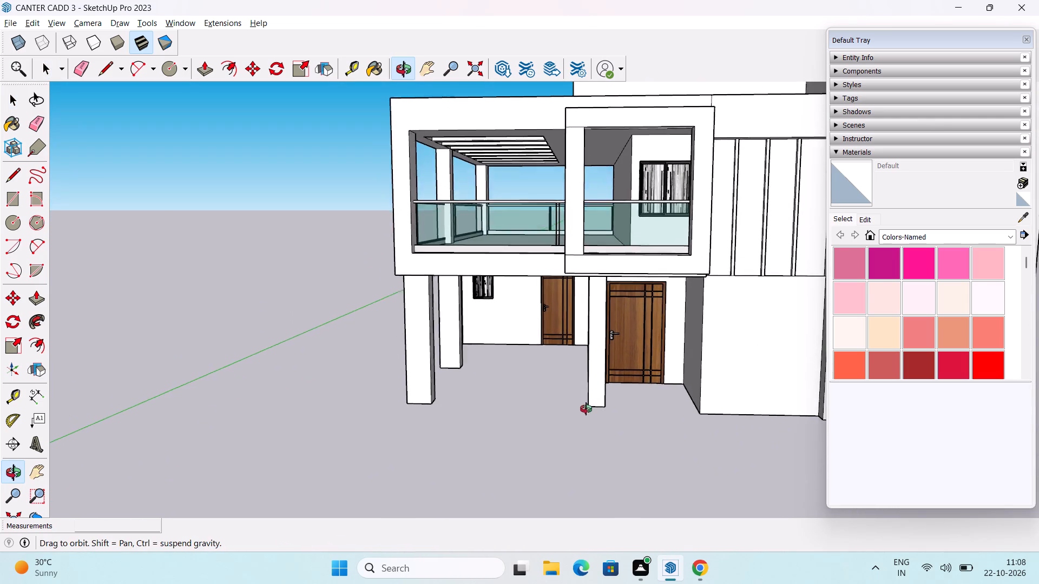
middle_drag(586, 409, 576, 420)
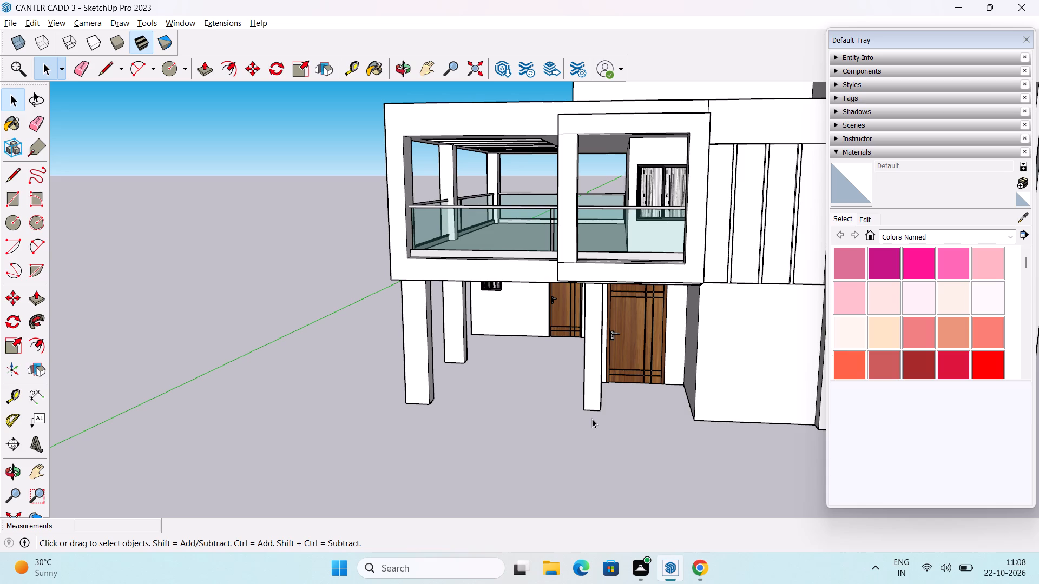
Examine the whole house exterior from the front, the balcony corner and above the roof.
scroll(738, 174, down, 2)
middle_drag(679, 304, 531, 372)
middle_drag(519, 409, 552, 357)
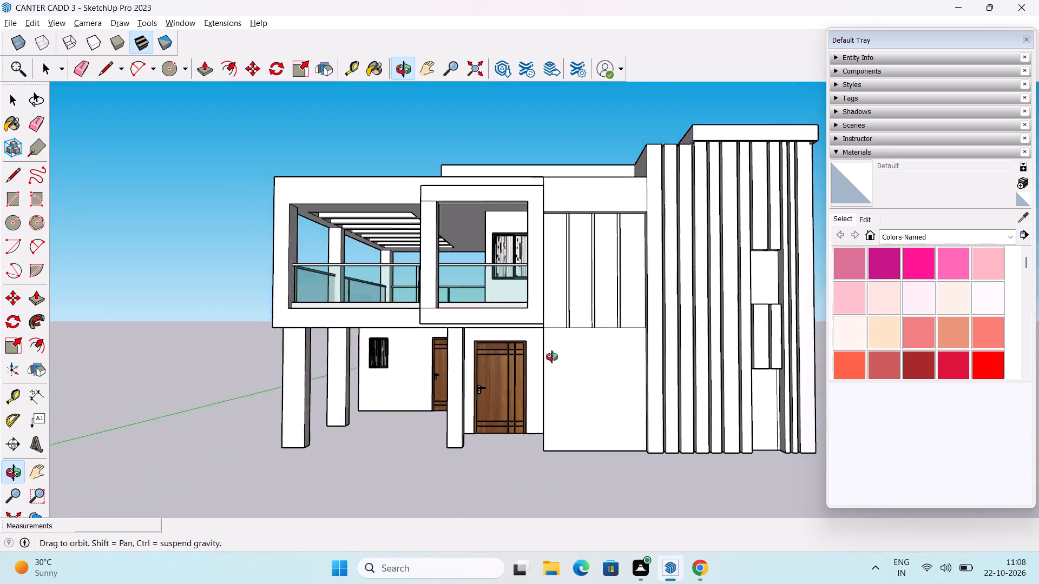
middle_drag(552, 357, 849, 488)
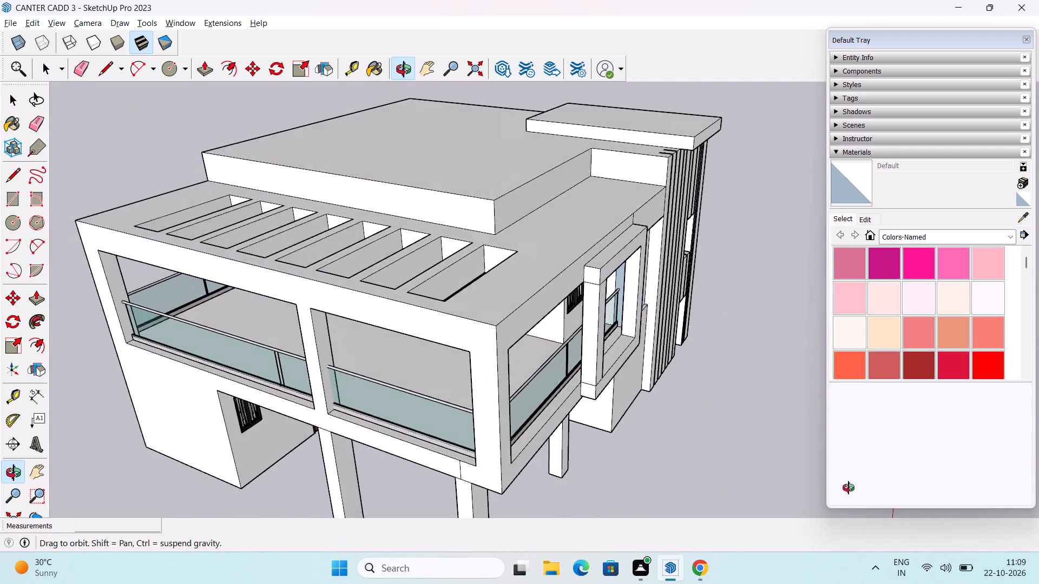
middle_drag(849, 488, 609, 415)
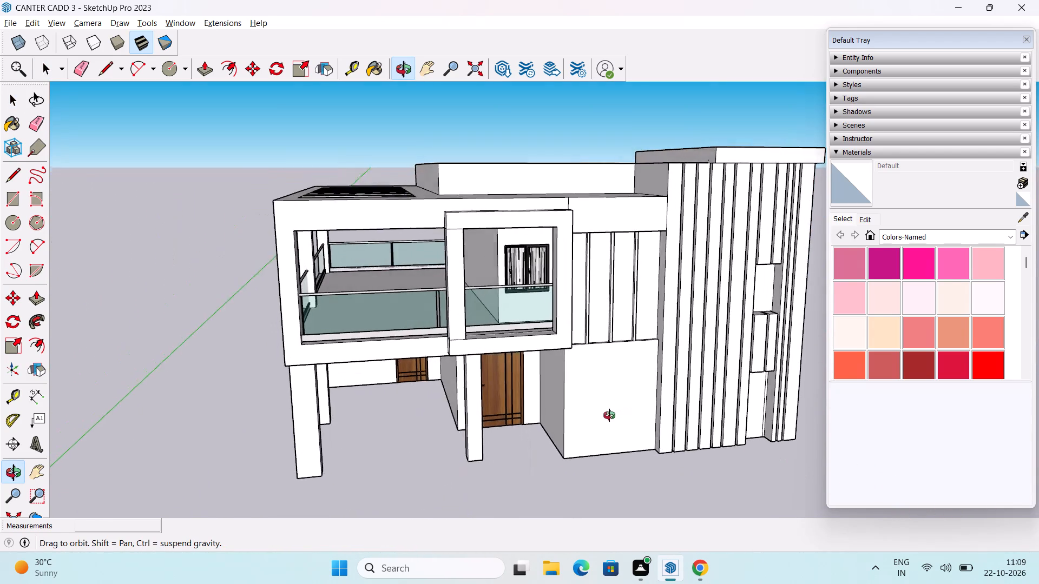
middle_drag(609, 415, 593, 418)
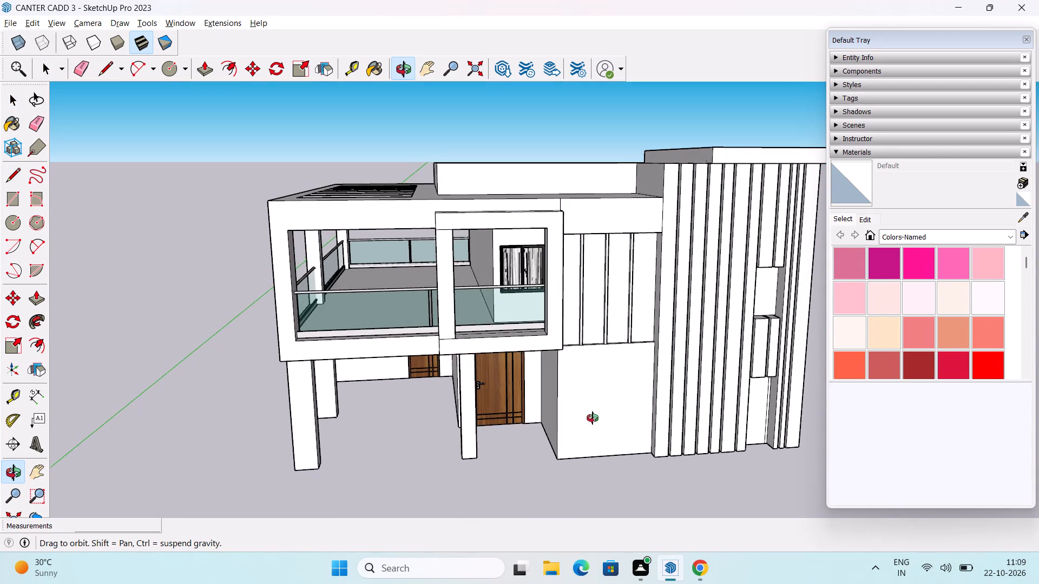
middle_drag(593, 418, 592, 387)
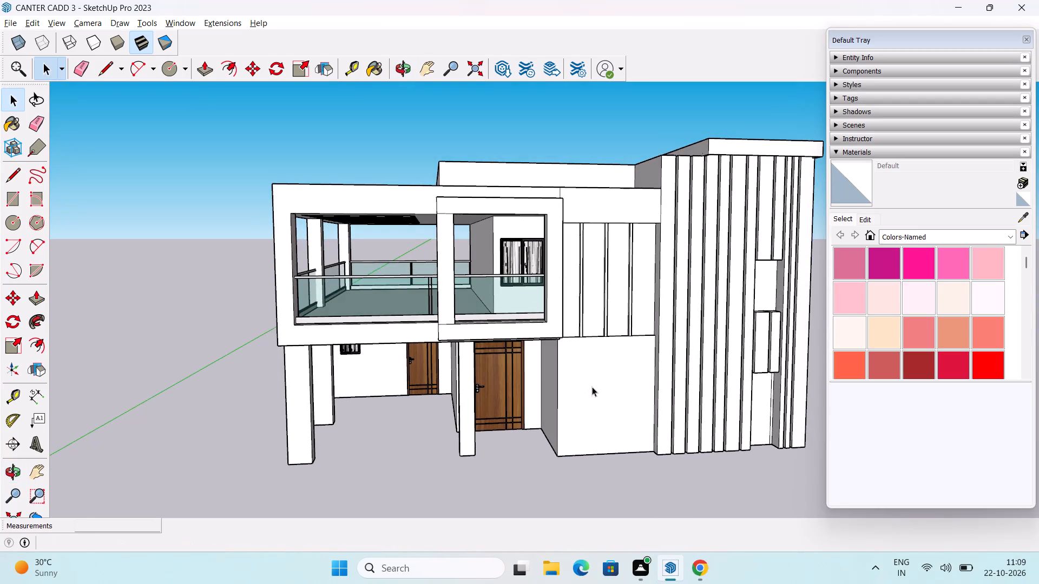
scroll(592, 387, down, 3)
middle_drag(590, 406, 570, 368)
middle_drag(549, 410, 461, 348)
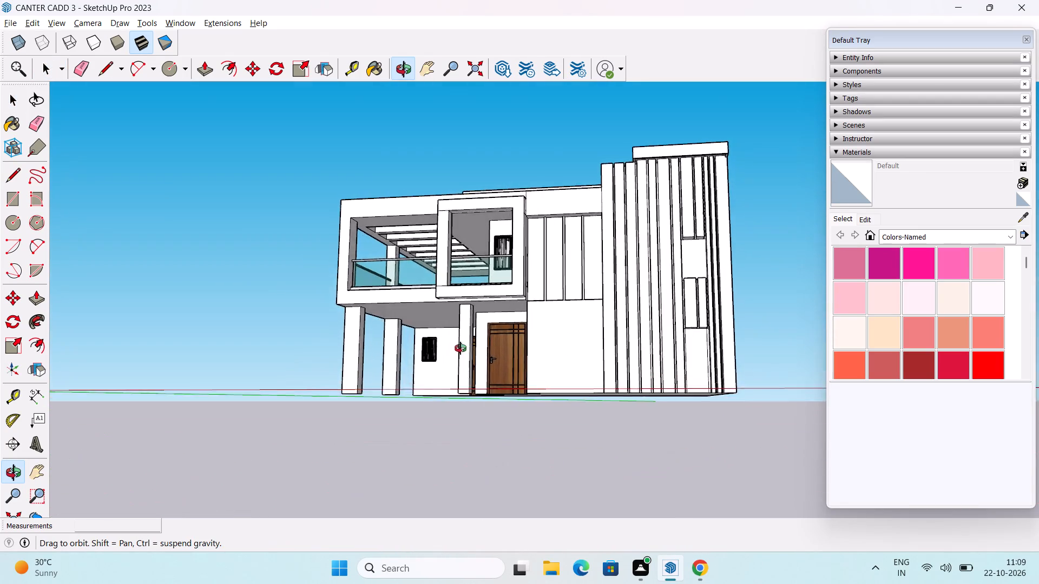
middle_drag(461, 348, 666, 378)
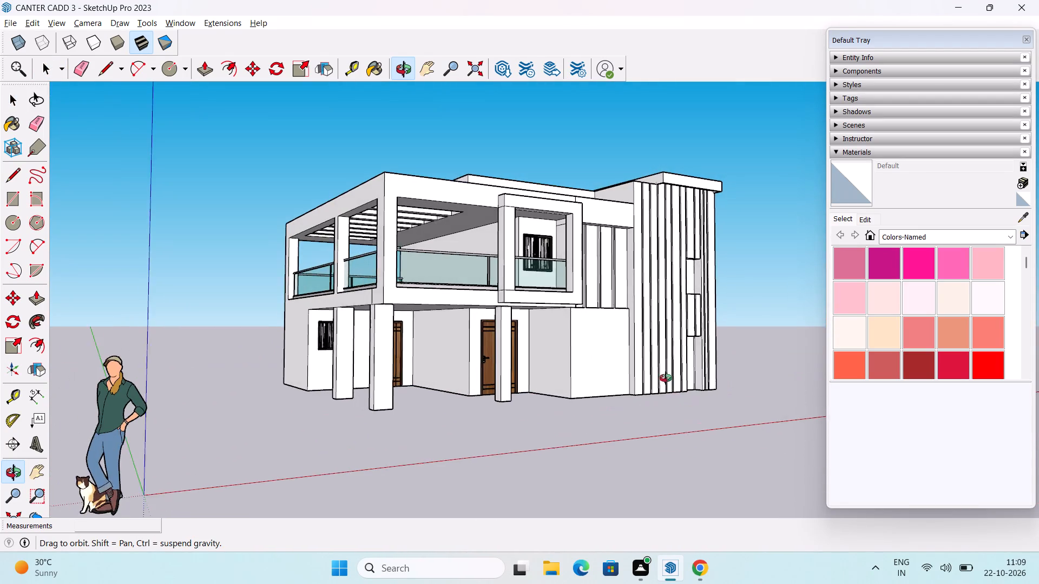
middle_drag(666, 378, 659, 388)
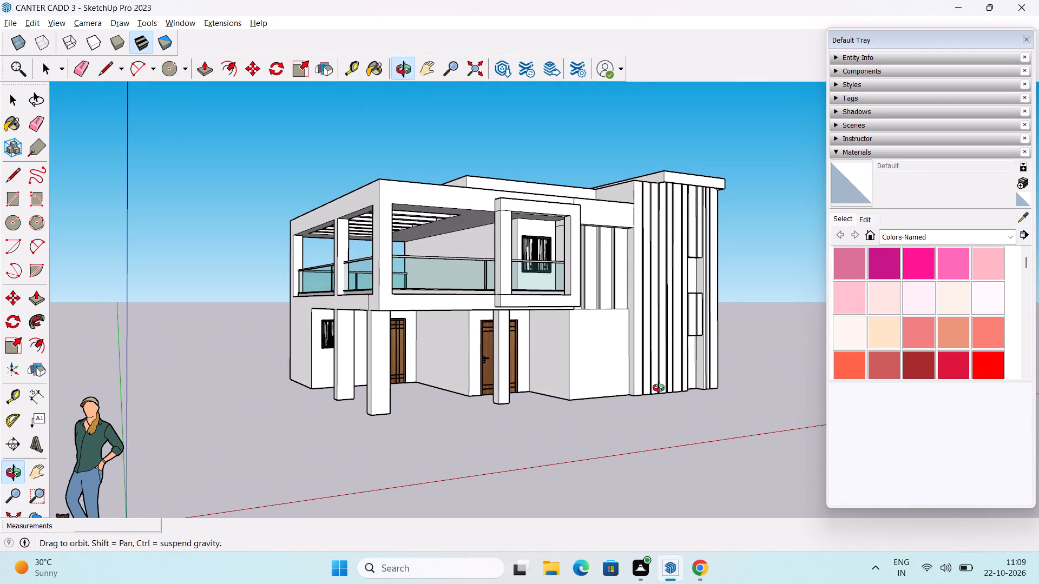
middle_drag(659, 388, 656, 391)
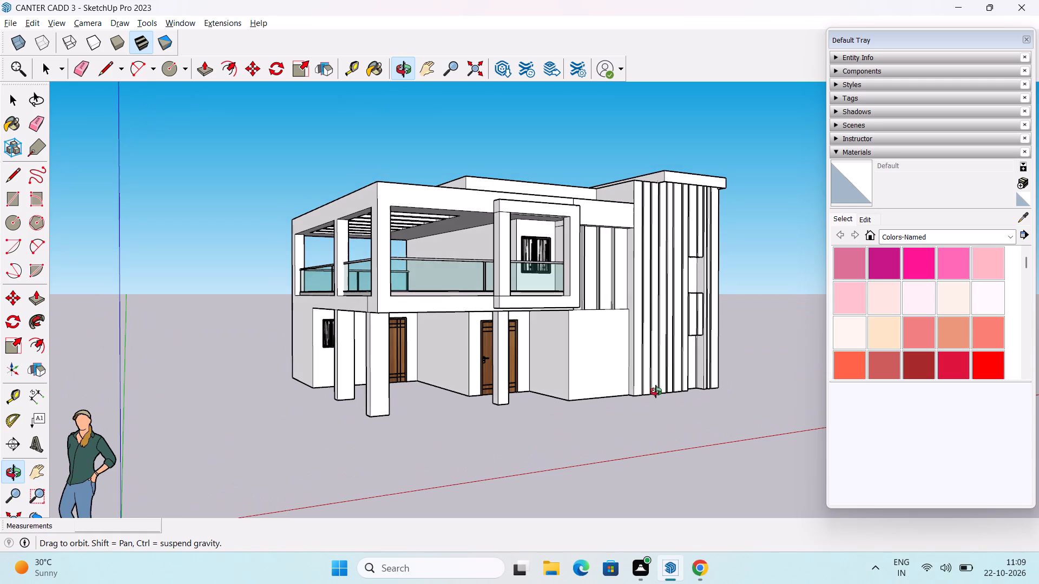
middle_drag(656, 391, 472, 433)
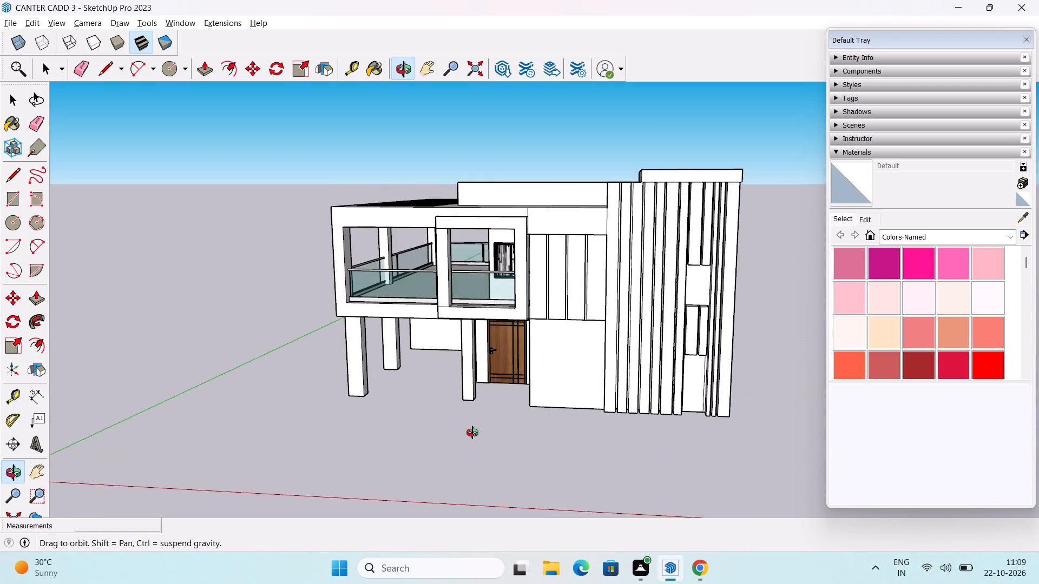
middle_drag(472, 433, 474, 423)
scroll(485, 369, down, 2)
middle_drag(529, 317, 565, 351)
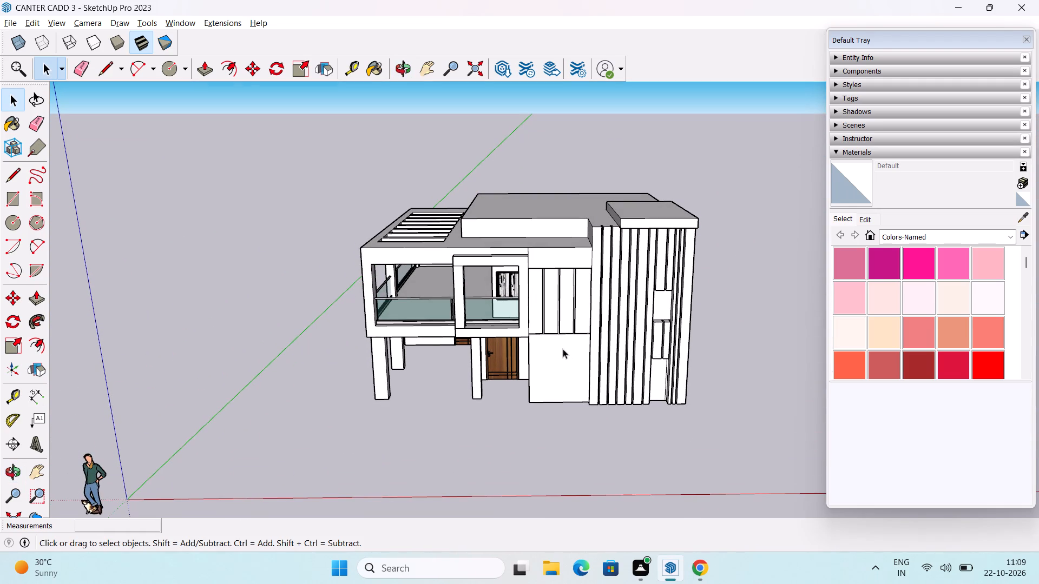
middle_drag(548, 320, 563, 269)
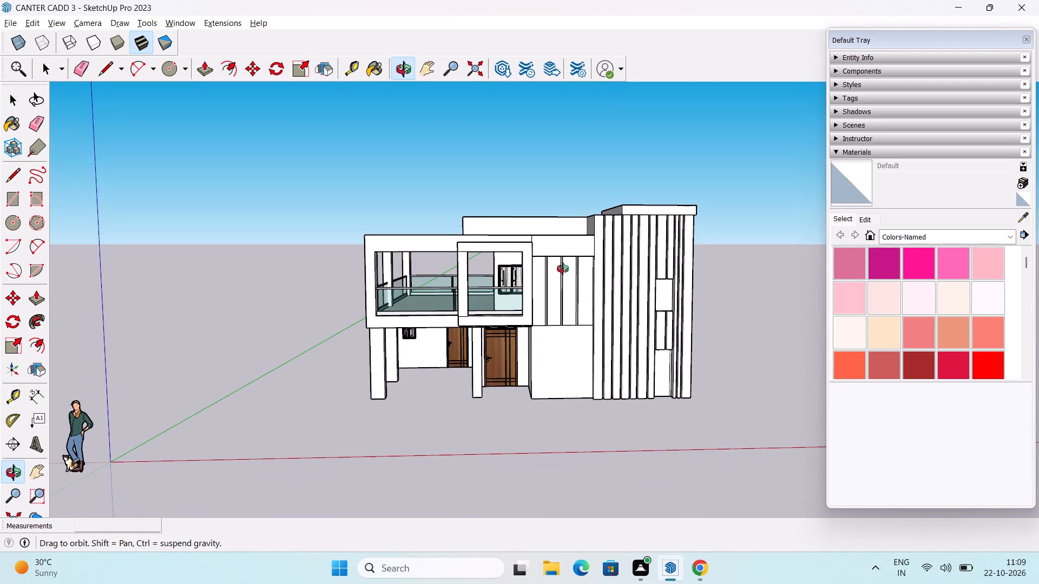
middle_drag(563, 269, 562, 276)
Copy the front top edge of the raised roof block 5 inches down its front face.
shift+middle_drag(536, 252, 523, 330)
scroll(516, 316, up, 3)
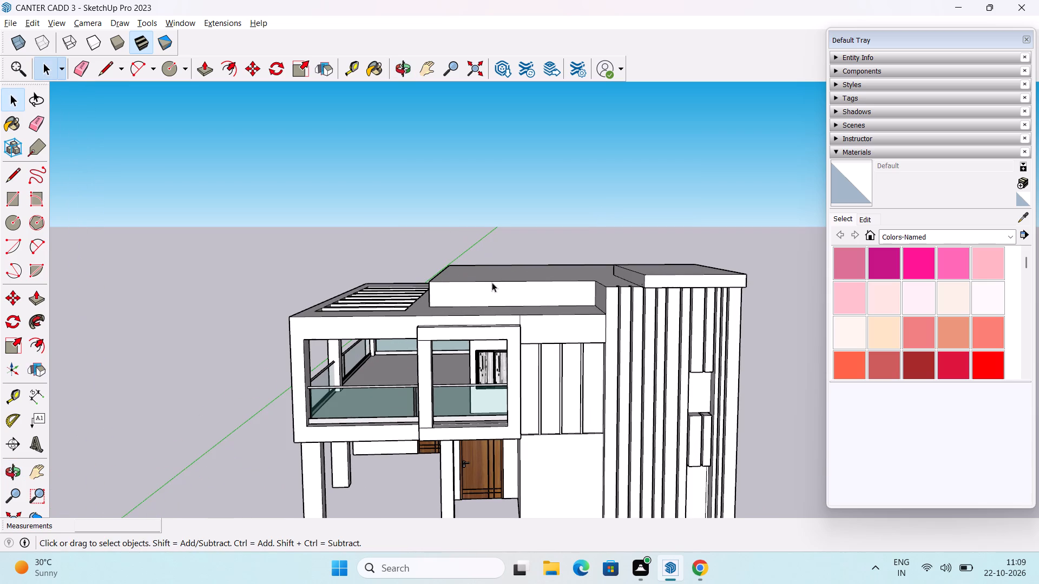
click(504, 284)
scroll(504, 289, up, 4)
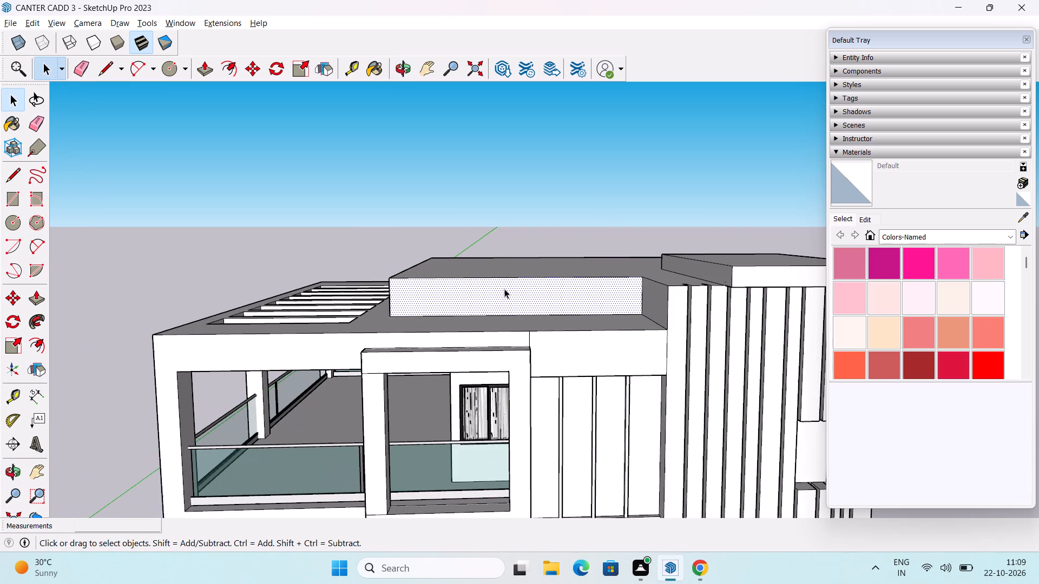
middle_drag(504, 289, 462, 279)
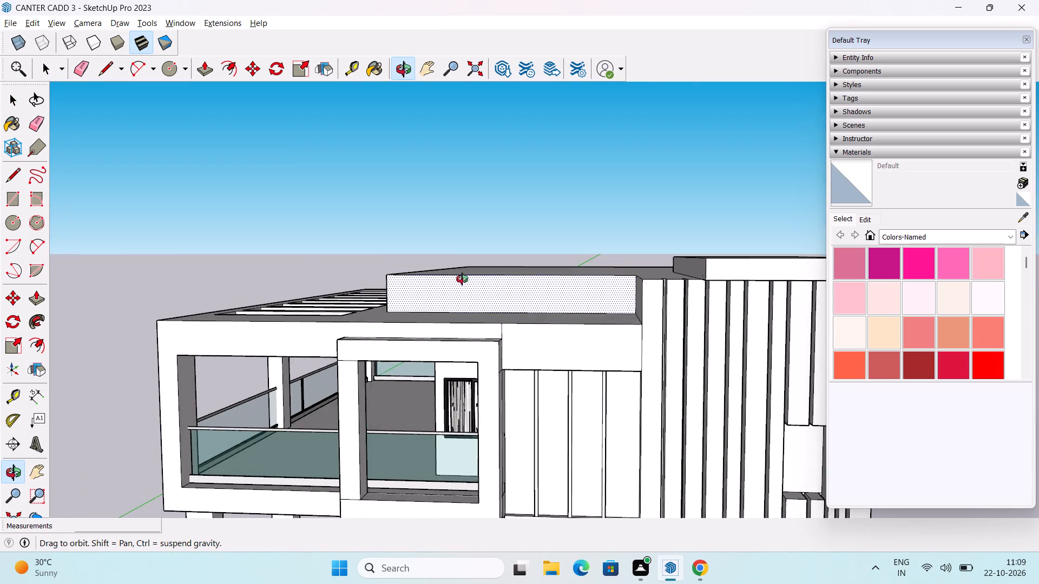
middle_drag(462, 279, 550, 344)
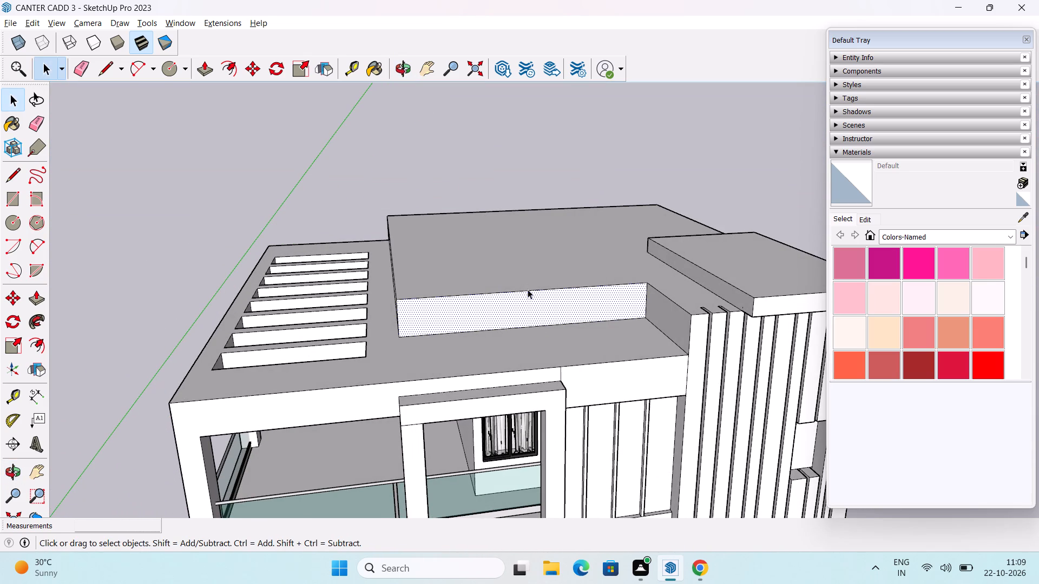
click(528, 289)
scroll(523, 305, up, 3)
key(m)
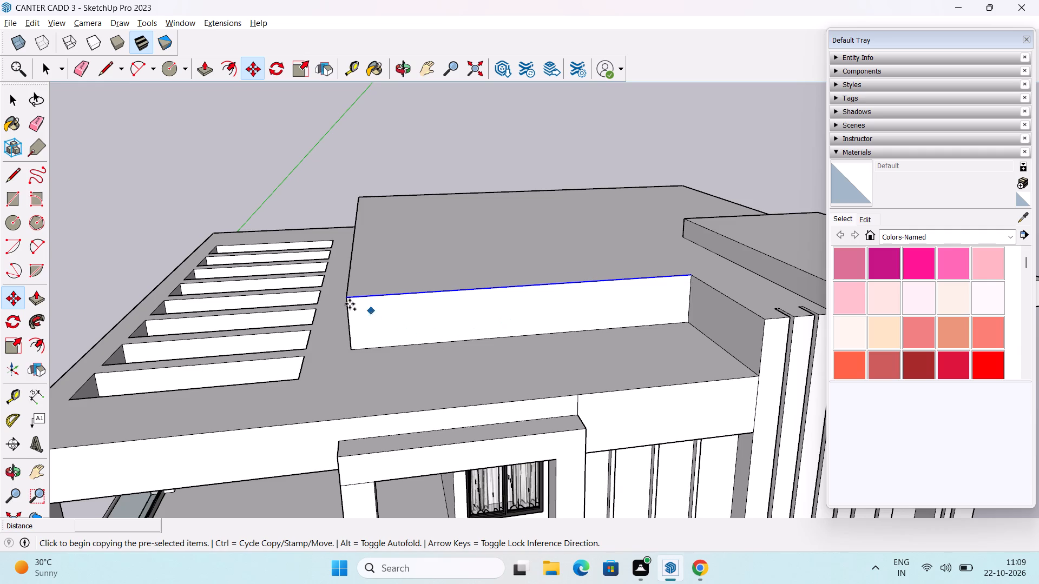
click(346, 295)
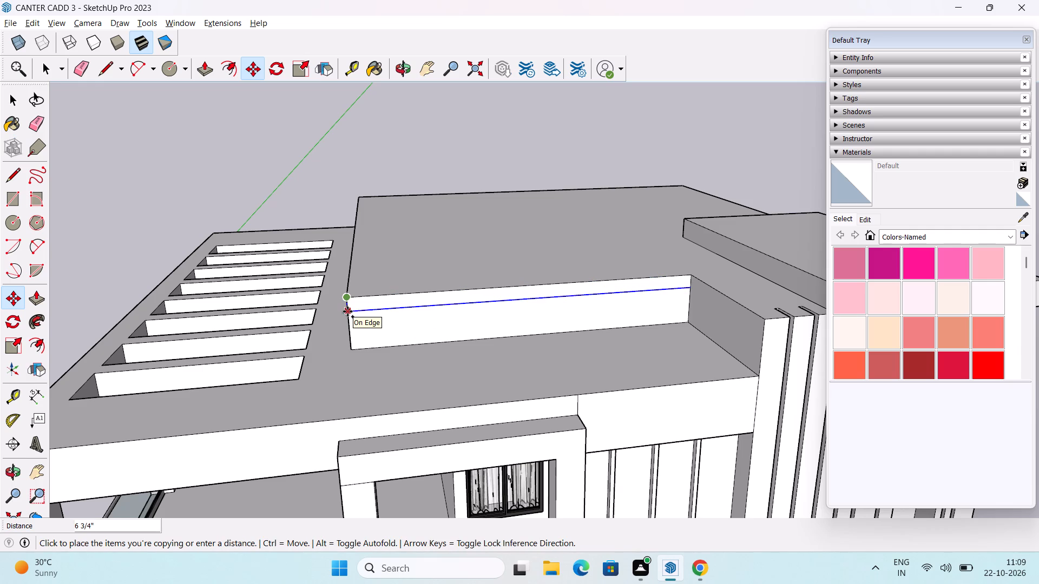
text(5")
key(Return)
scroll(347, 310, down, 2)
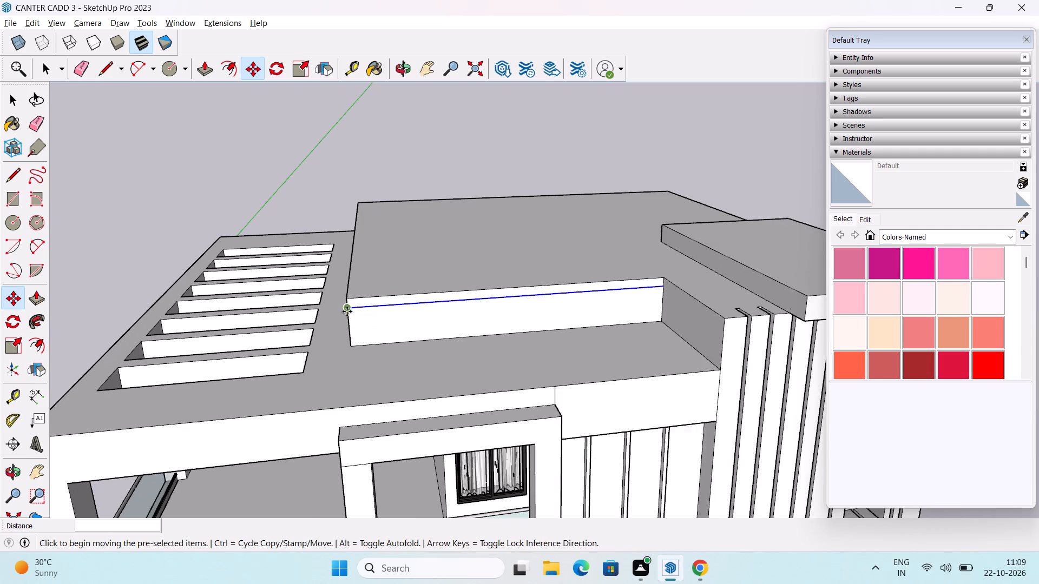
Draw a line about 25 feet long across the pergola-side face of the raised roof block, continuing the copied front edge to the rear corner.
middle_drag(346, 313, 552, 278)
key(space)
middle_drag(448, 345, 550, 340)
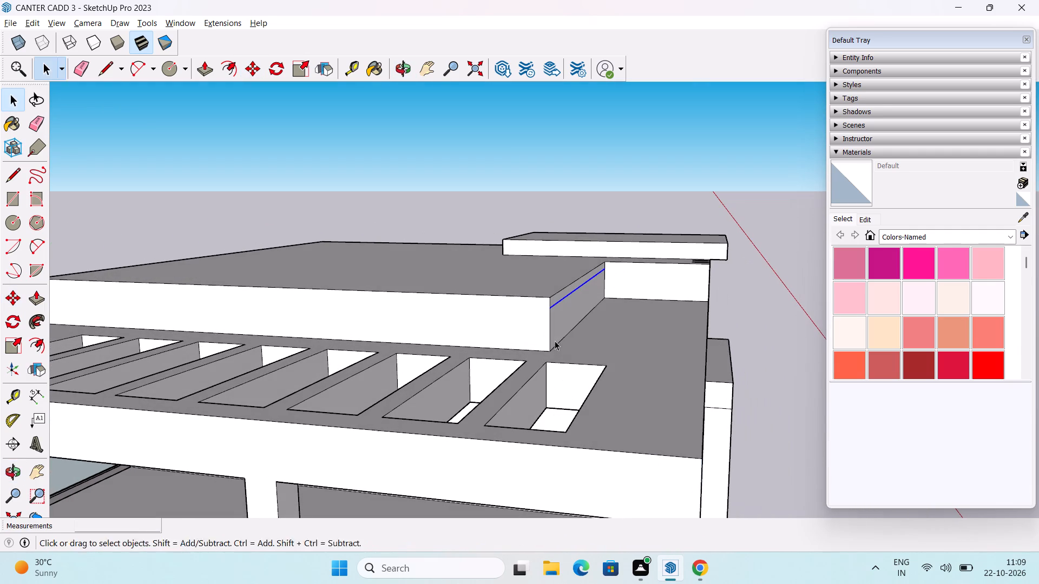
key(l)
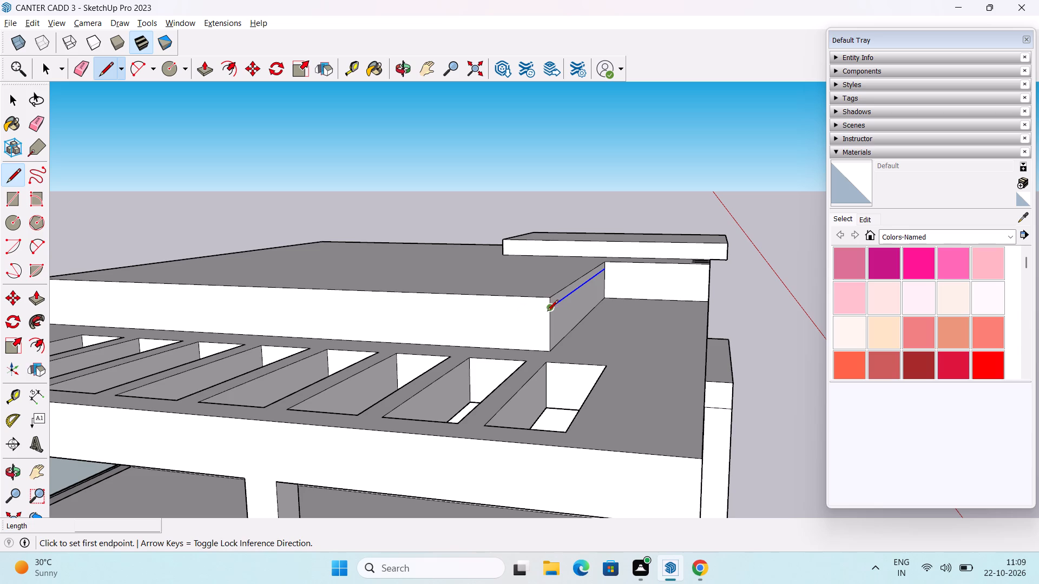
click(548, 311)
scroll(442, 328, down, 2)
middle_drag(442, 328, 678, 336)
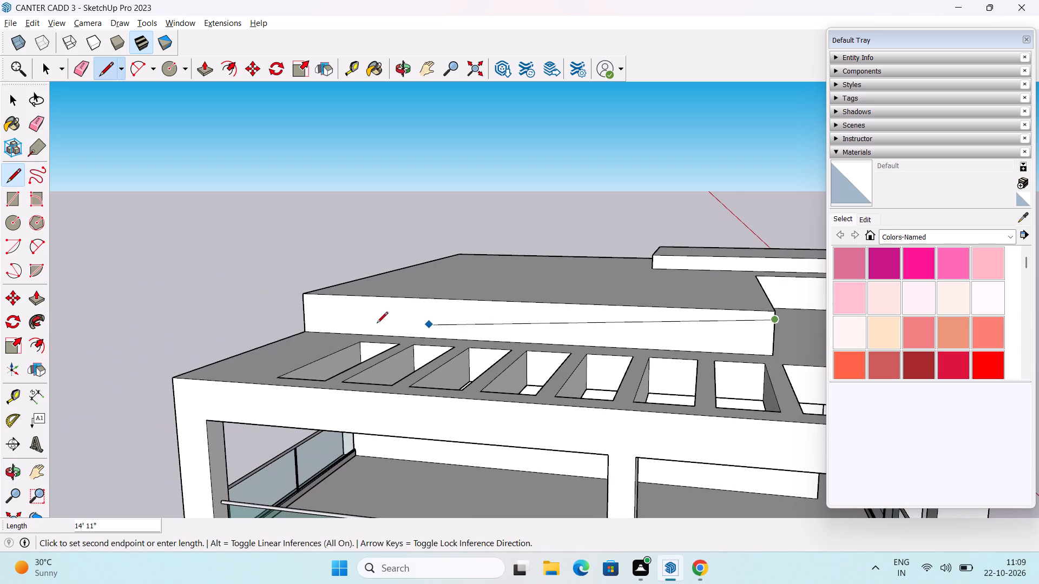
click(301, 302)
key(space)
scroll(427, 362, down, 3)
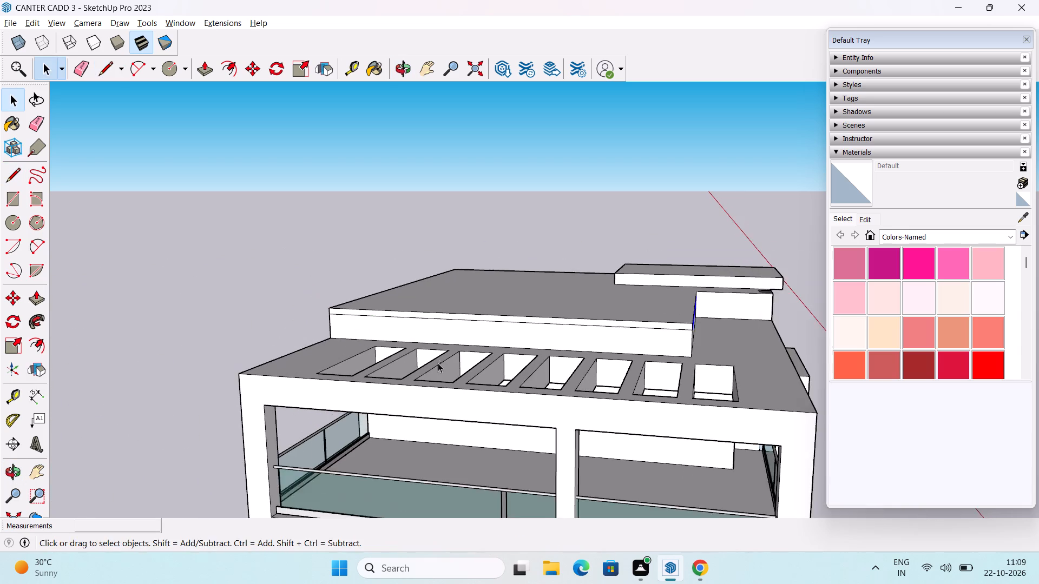
Push/Pull the narrow strip along the top of the raised roof block's front face outward by 2 inches.
middle_drag(439, 360, 82, 318)
middle_drag(424, 334, 439, 381)
key(p)
scroll(529, 328, up, 1)
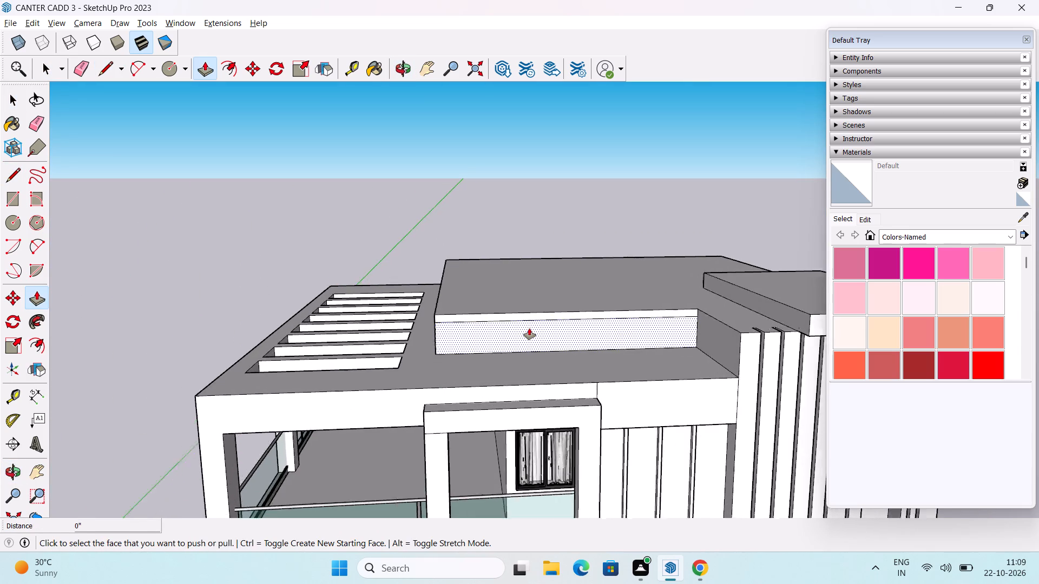
scroll(529, 328, up, 5)
click(532, 310)
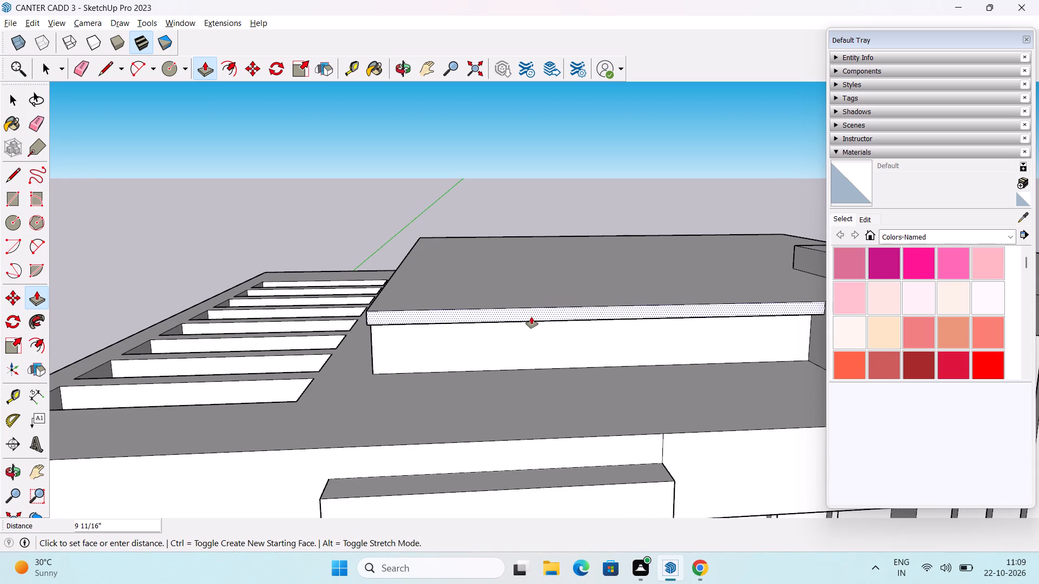
text(2")
key(Return)
Pull the matching top strip on the raised roof block's pergola-side face outward by the same 2 inches.
middle_drag(390, 357, 468, 309)
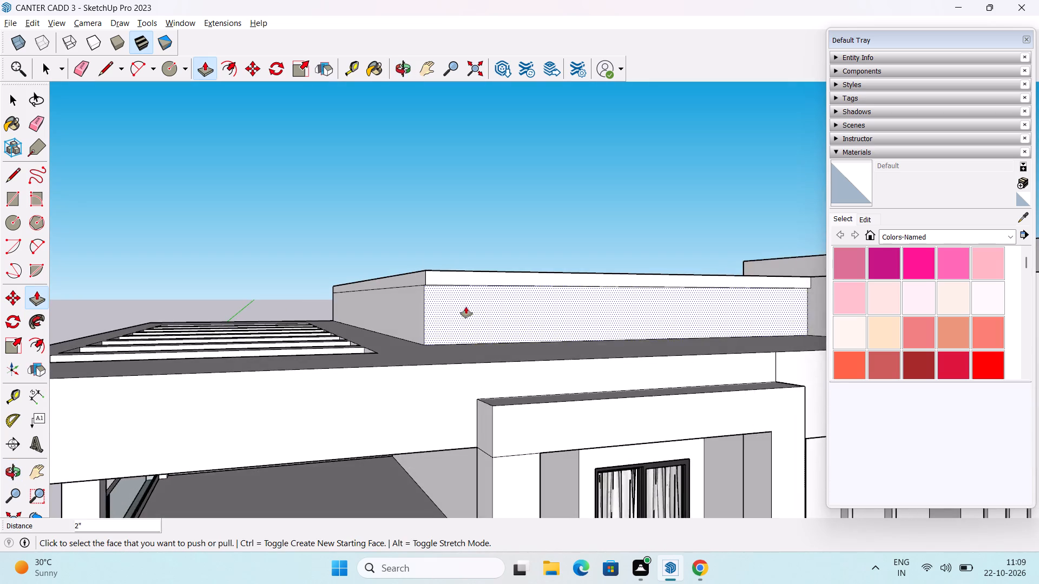
scroll(393, 283, up, 3)
double_click(427, 276)
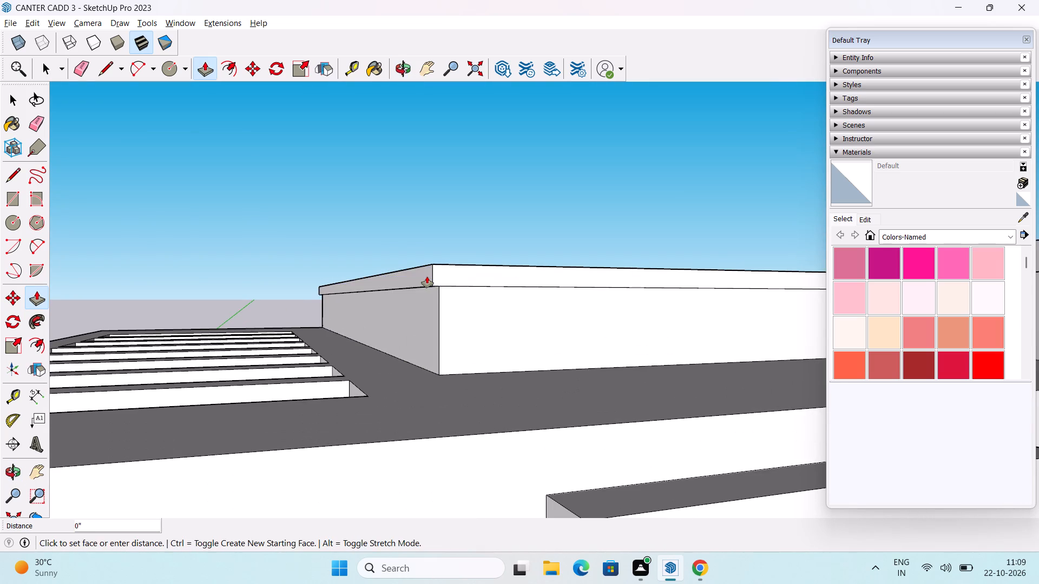
middle_drag(460, 300, 461, 290)
key(space)
Erase the leftover edge on the underside of the projecting roof band at the front corner.
scroll(455, 289, up, 2)
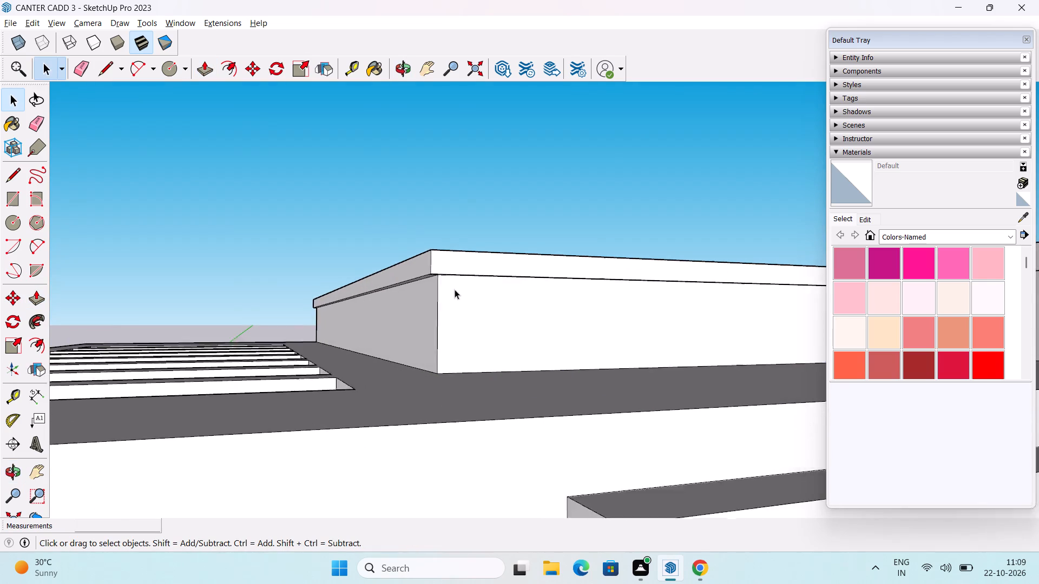
scroll(455, 289, up, 5)
middle_drag(452, 280, 464, 258)
scroll(437, 252, up, 3)
middle_drag(431, 267, 435, 236)
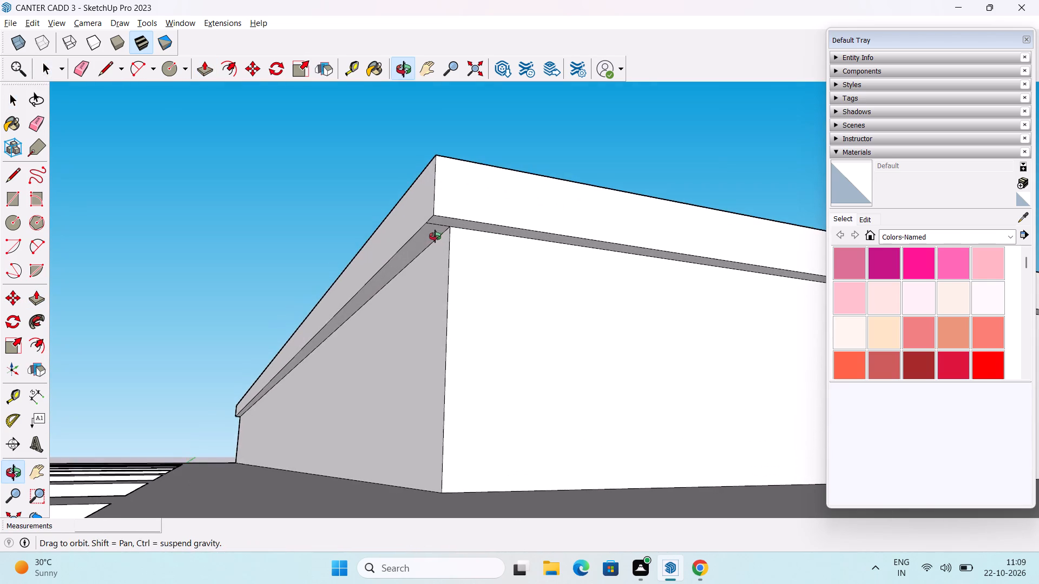
middle_drag(435, 236, 435, 238)
key(e)
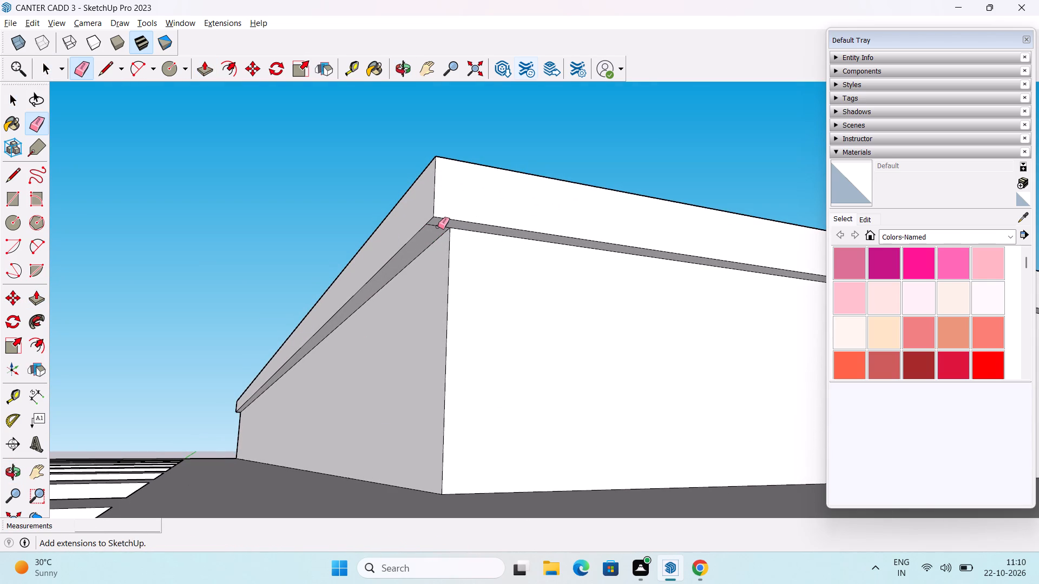
click(438, 227)
key(space)
Examine the roof band, balcony and ground-floor doors from the front of the house.
scroll(342, 260, down, 6)
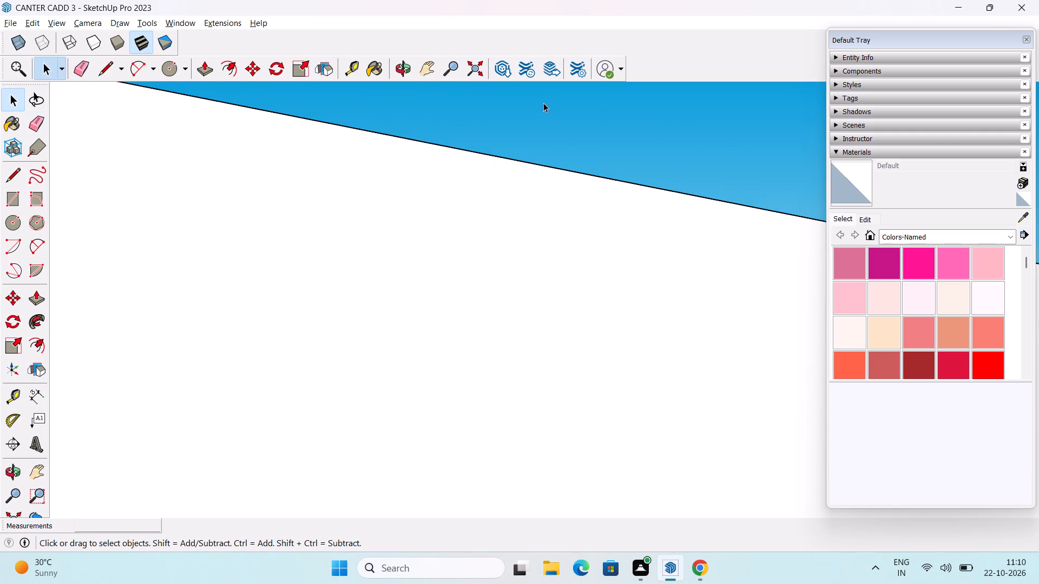
click(478, 71)
middle_drag(437, 293, 384, 413)
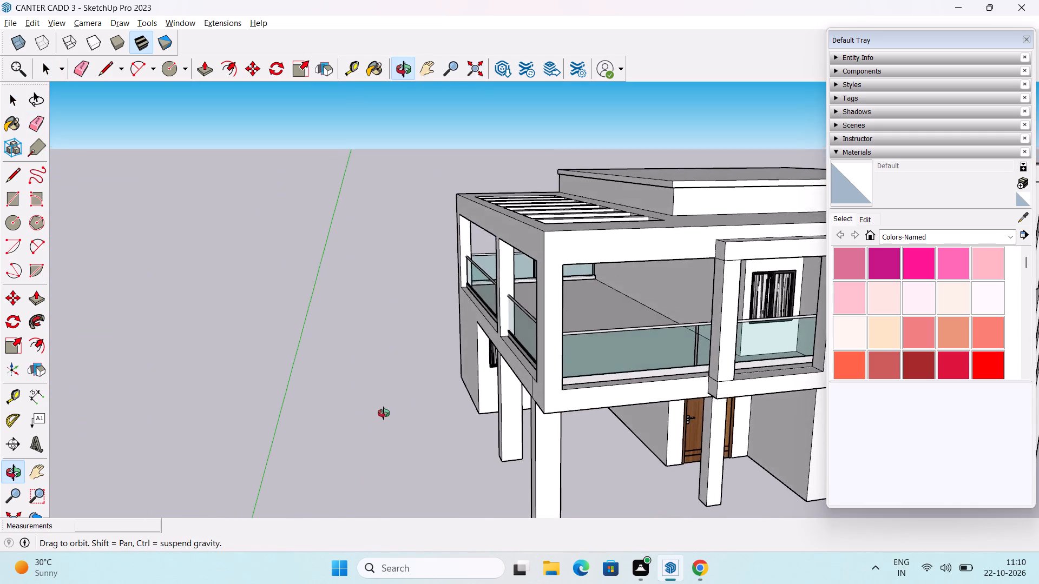
middle_drag(384, 413, 292, 390)
scroll(428, 347, down, 2)
middle_drag(476, 339, 321, 380)
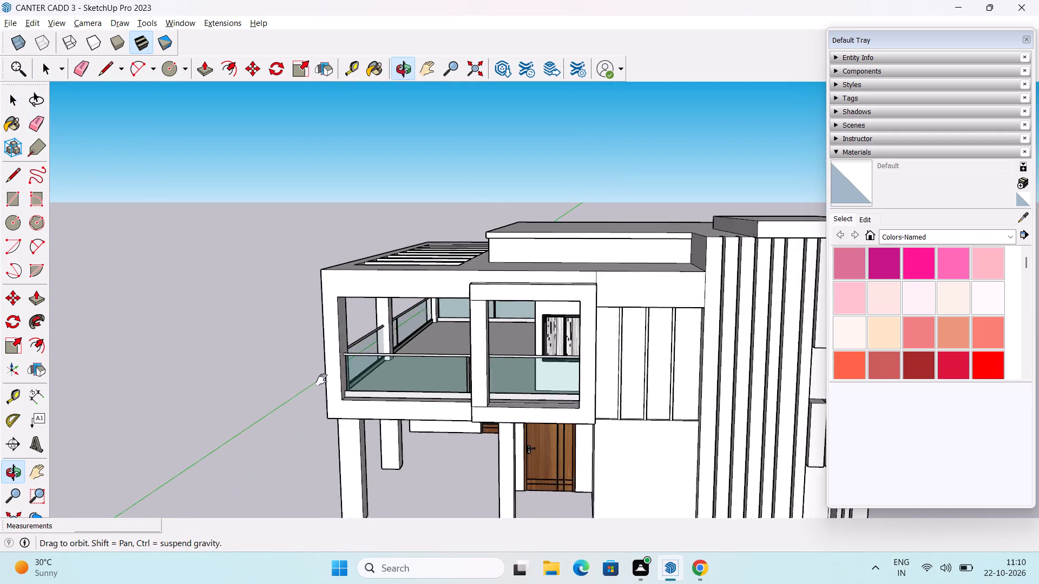
middle_drag(321, 380, 318, 381)
middle_drag(501, 370, 516, 334)
middle_drag(551, 331, 564, 307)
middle_drag(565, 307, 576, 297)
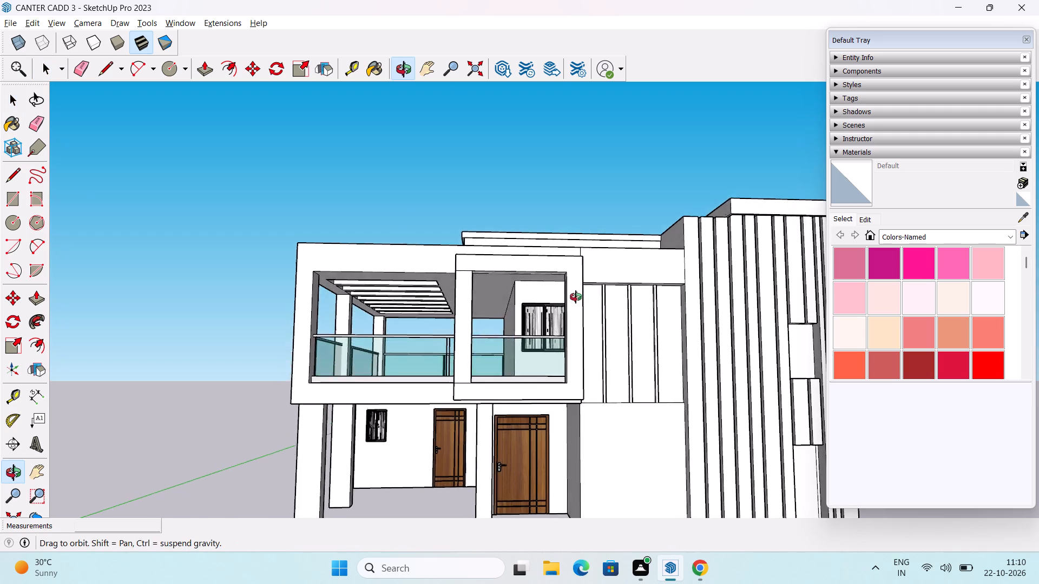
middle_drag(576, 297, 570, 342)
scroll(570, 343, down, 2)
shift+middle_drag(571, 343, 449, 348)
middle_drag(530, 399, 530, 366)
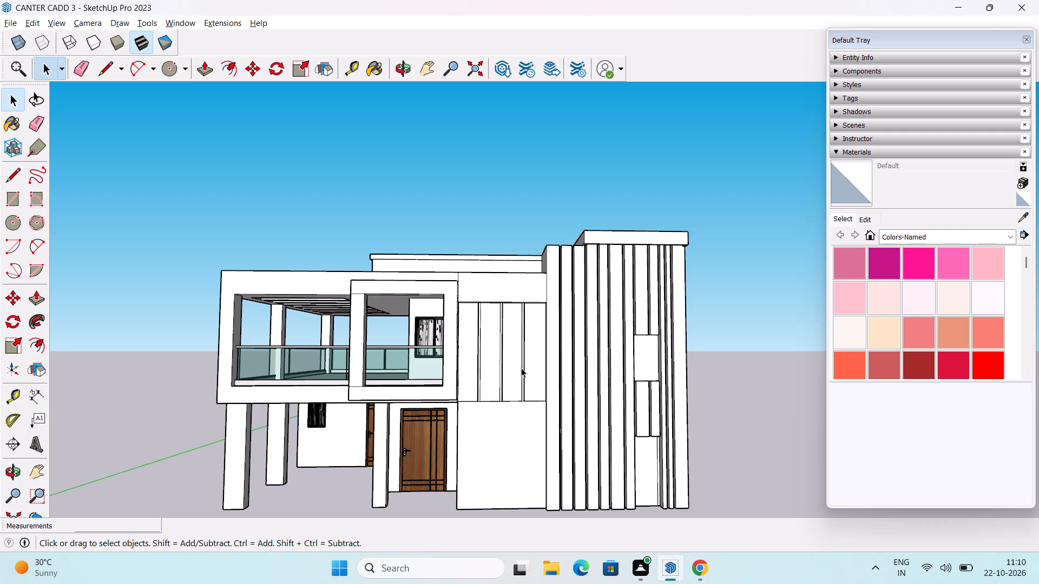
Examine the whole house exterior from below, from above, from the balcony corner and from the front.
scroll(521, 368, down, 2)
middle_drag(516, 376, 510, 340)
middle_drag(424, 383, 387, 267)
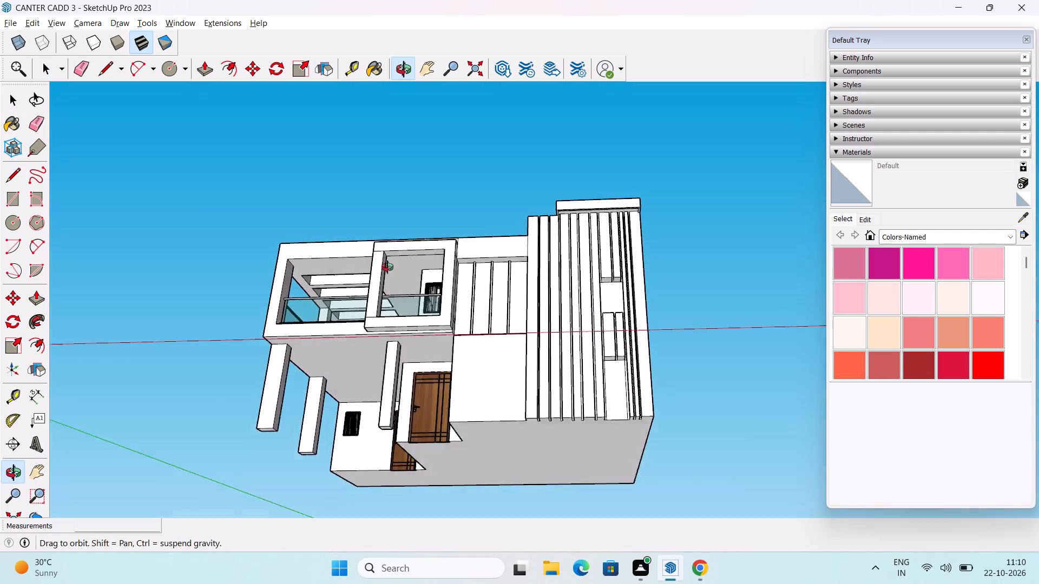
middle_drag(387, 267, 442, 452)
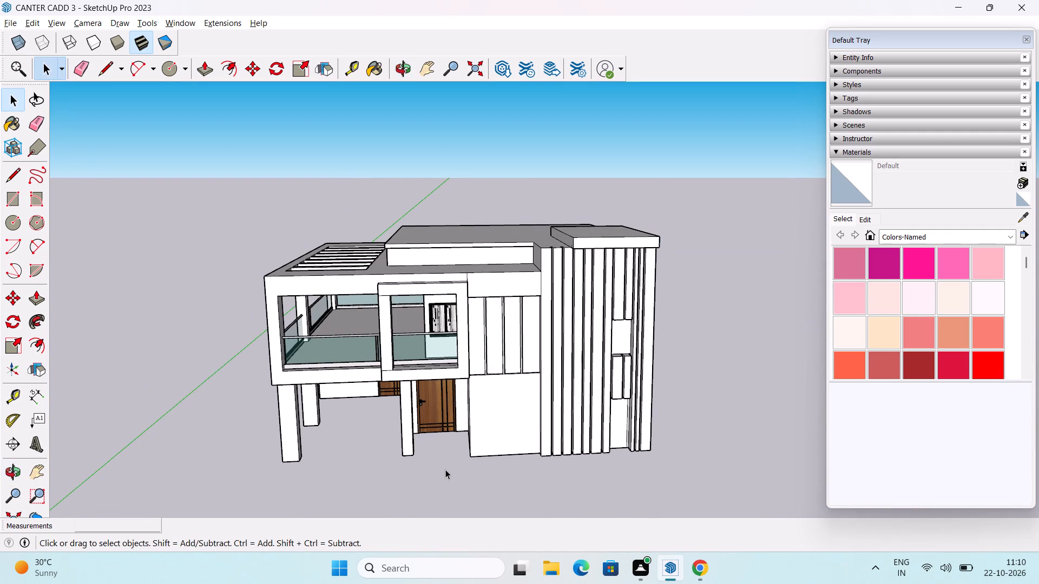
scroll(445, 469, down, 1)
shift+middle_drag(453, 448, 468, 413)
middle_drag(462, 417, 443, 337)
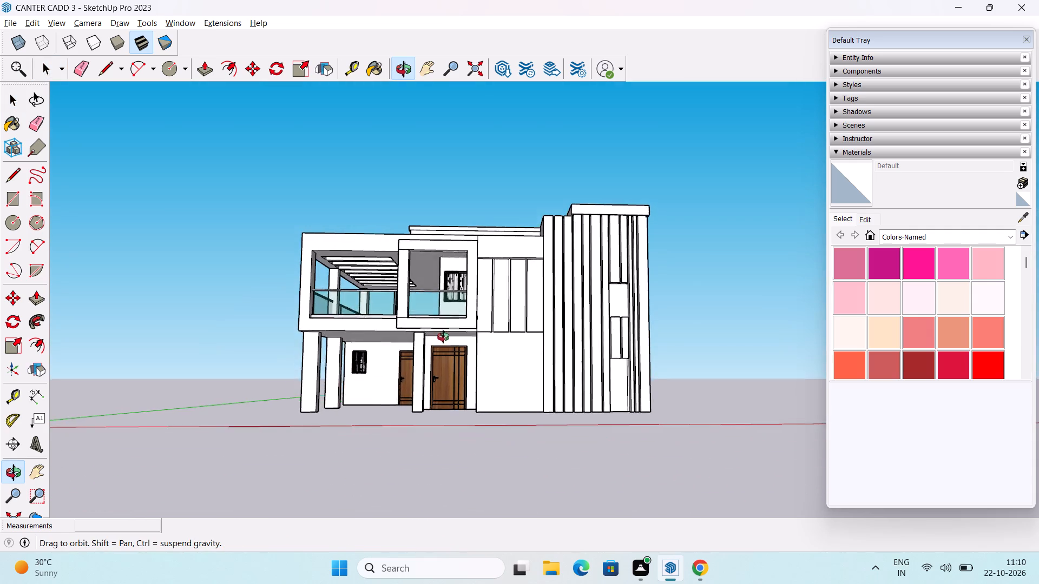
middle_drag(443, 337, 425, 394)
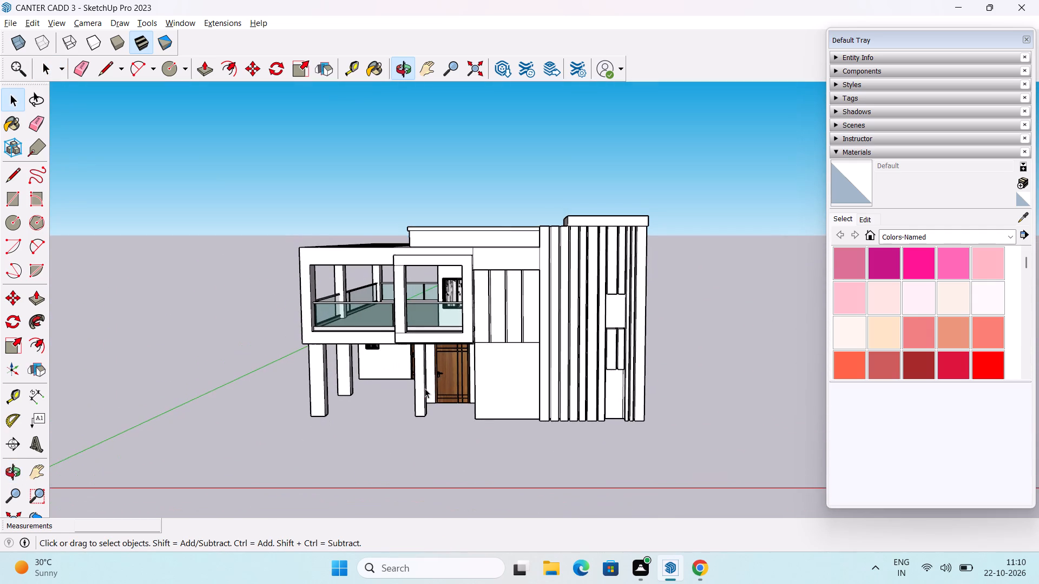
scroll(425, 379, down, 1)
shift+middle_drag(425, 379, 413, 414)
middle_drag(397, 425, 410, 404)
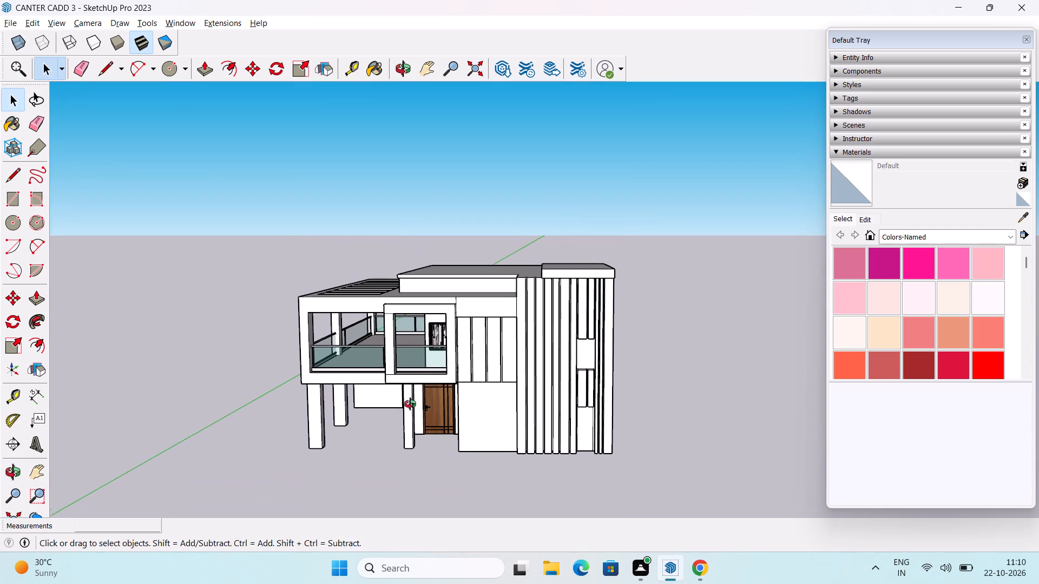
middle_drag(410, 404, 700, 413)
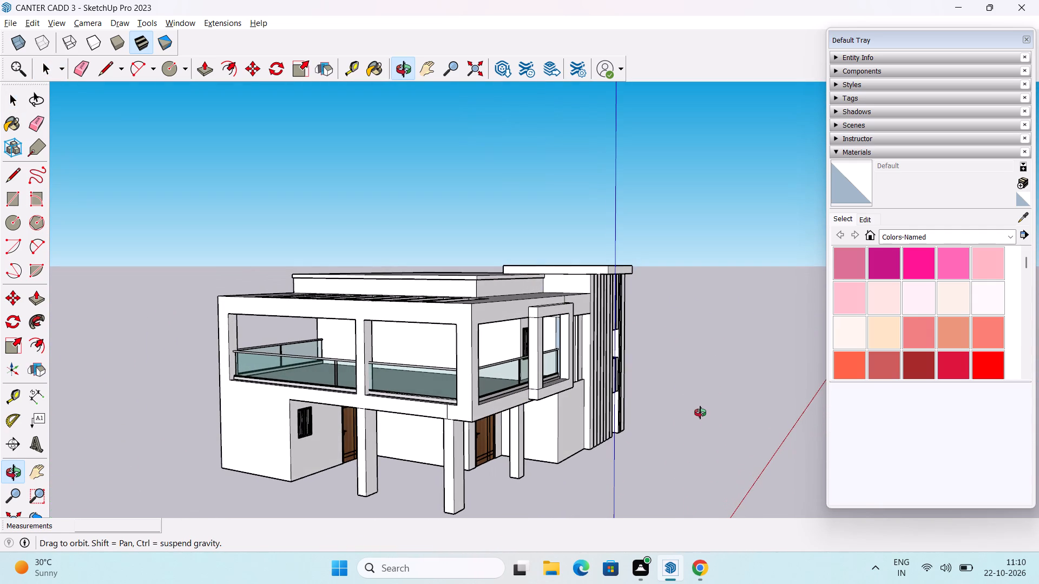
middle_drag(700, 413, 675, 417)
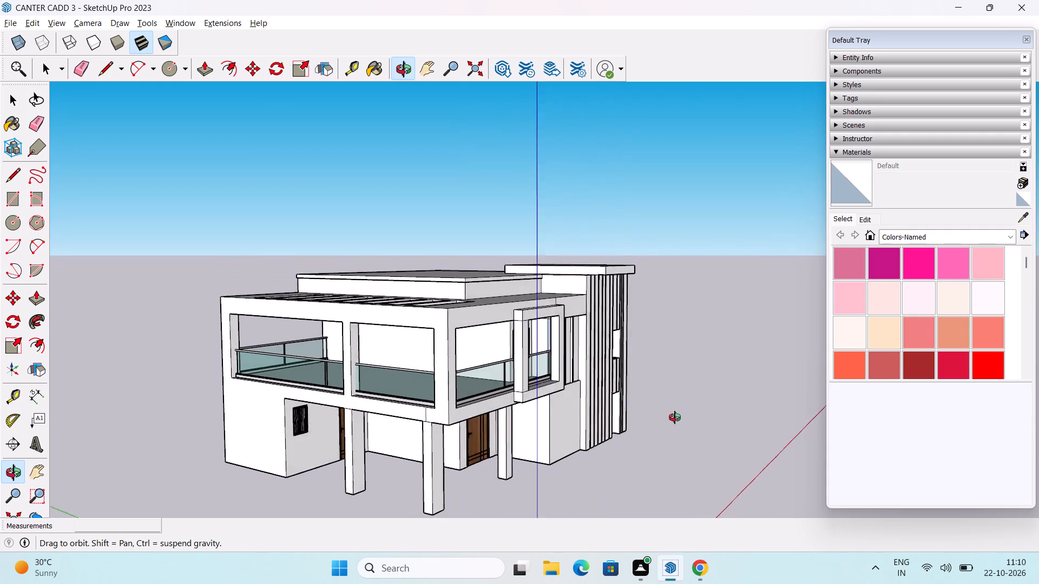
middle_drag(675, 417, 499, 384)
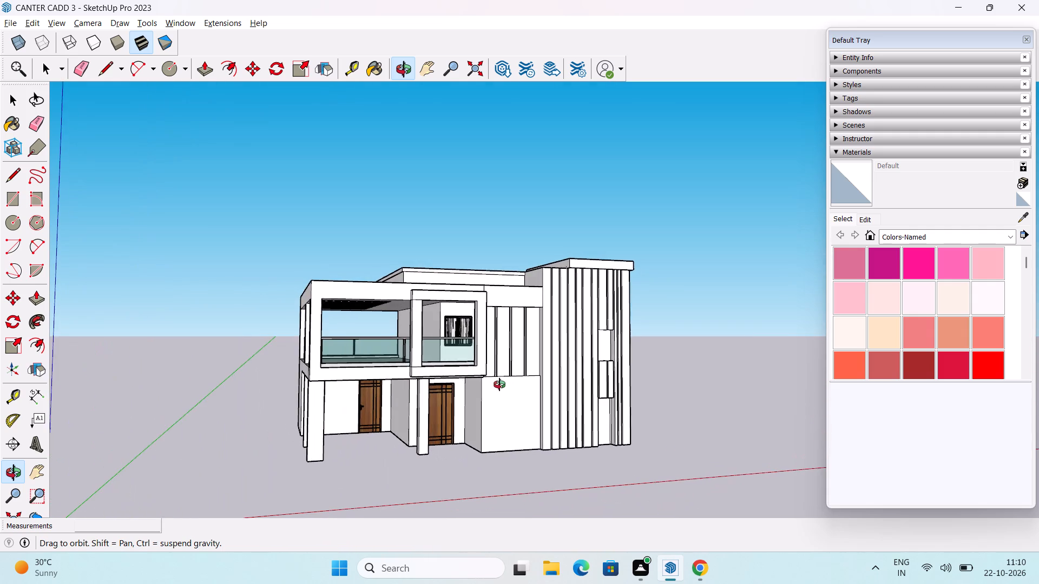
middle_drag(499, 384, 457, 411)
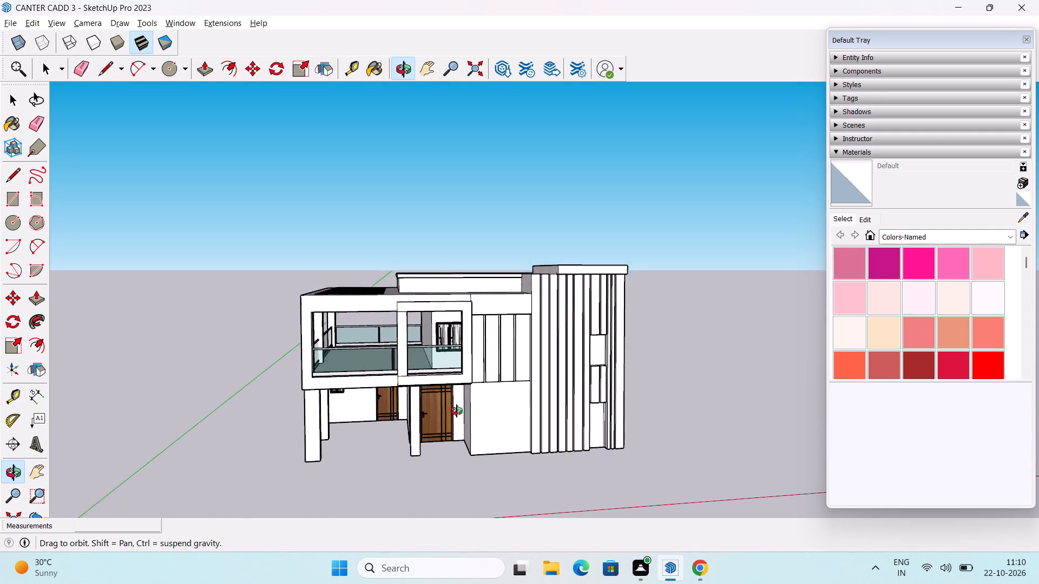
middle_drag(457, 411, 443, 377)
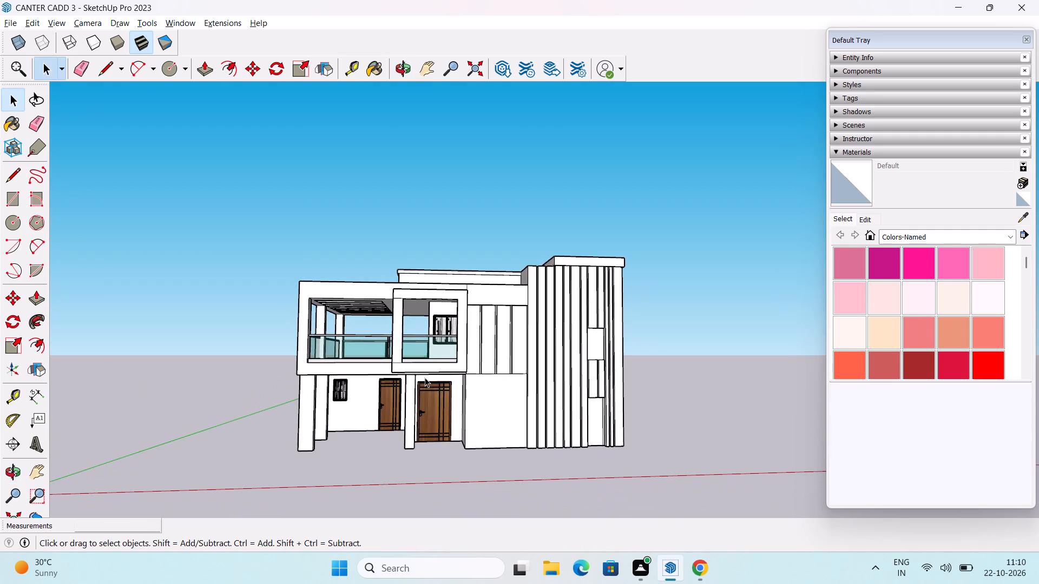
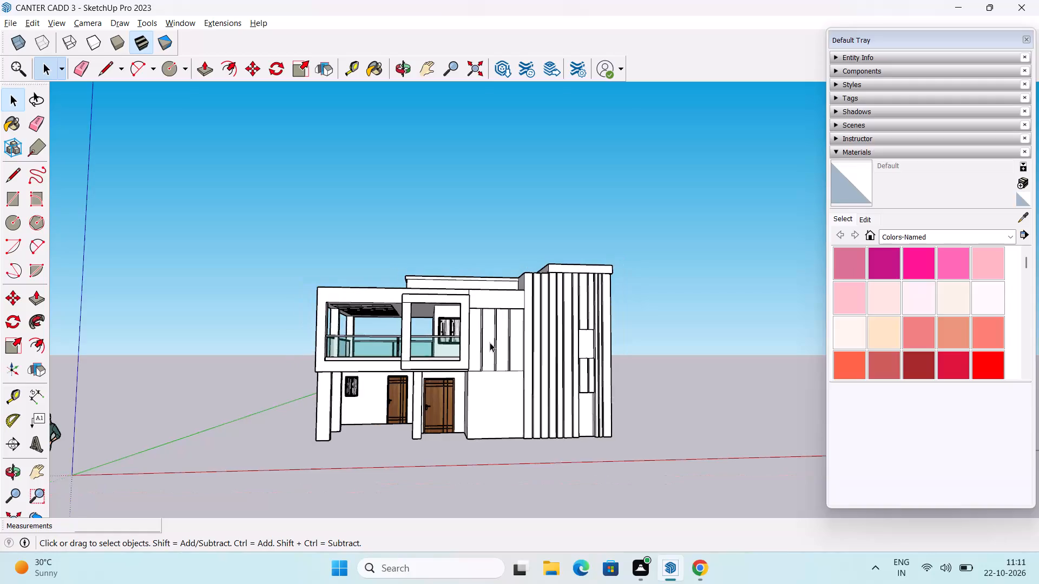
Examine the house exterior from the front, from the balcony corner, from below and from the plain side wall's corner.
middle_drag(489, 347, 486, 370)
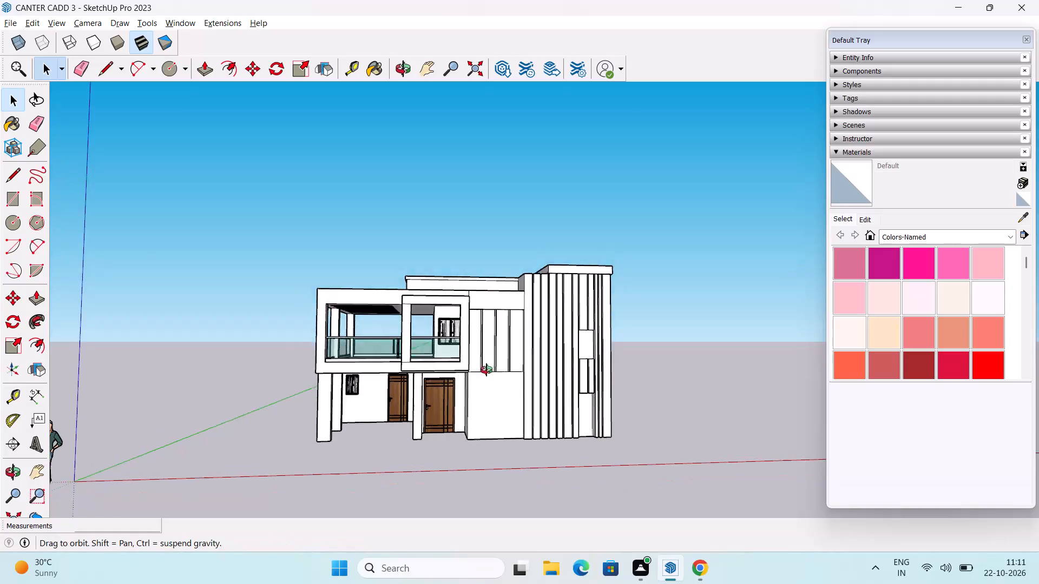
middle_drag(486, 370, 502, 375)
scroll(491, 353, up, 3)
middle_drag(490, 416, 459, 377)
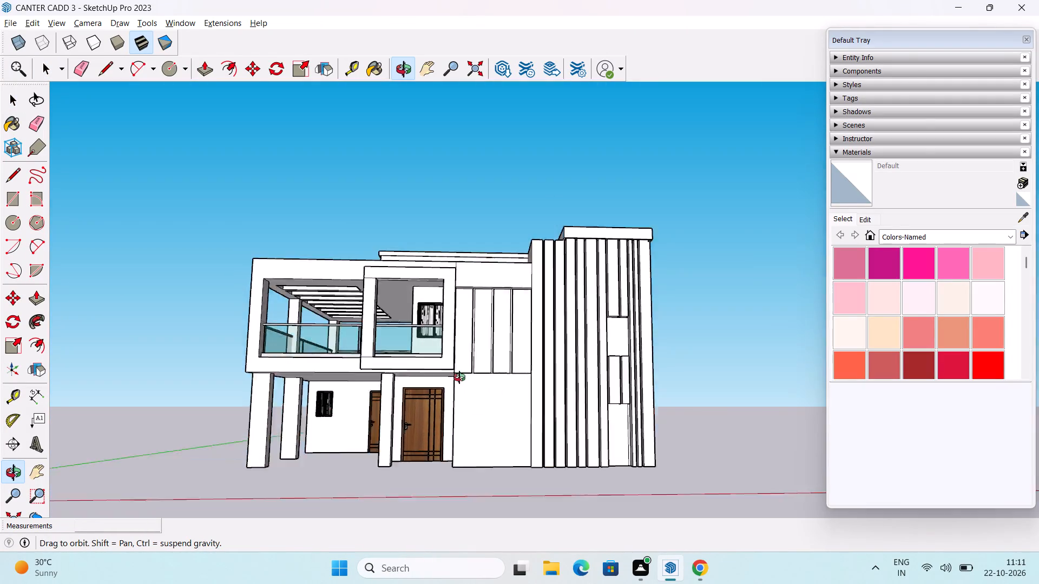
middle_drag(459, 377, 469, 440)
scroll(474, 394, up, 2)
middle_drag(477, 412, 481, 353)
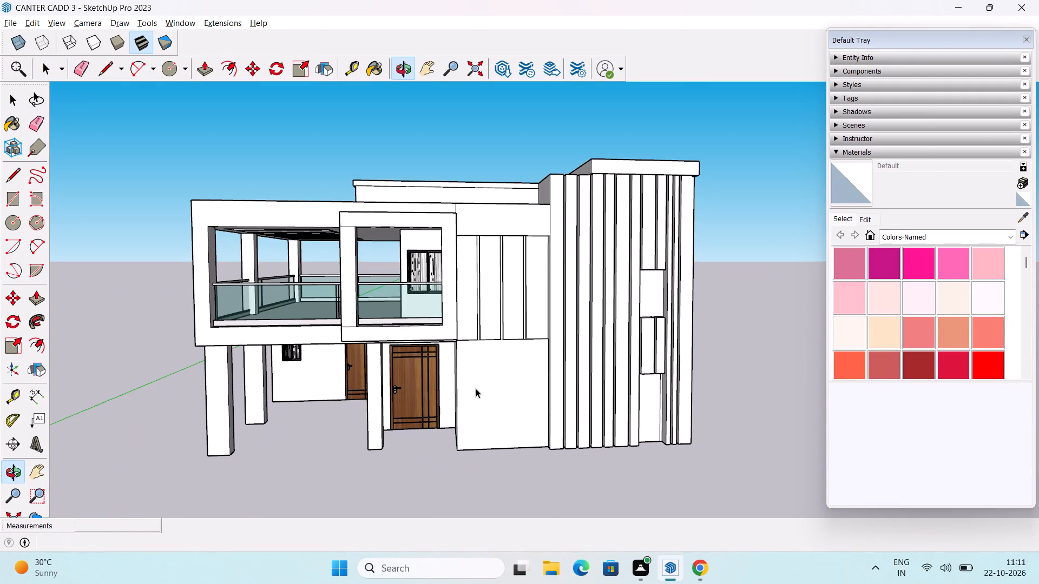
middle_click(404, 271)
middle_drag(498, 399, 510, 421)
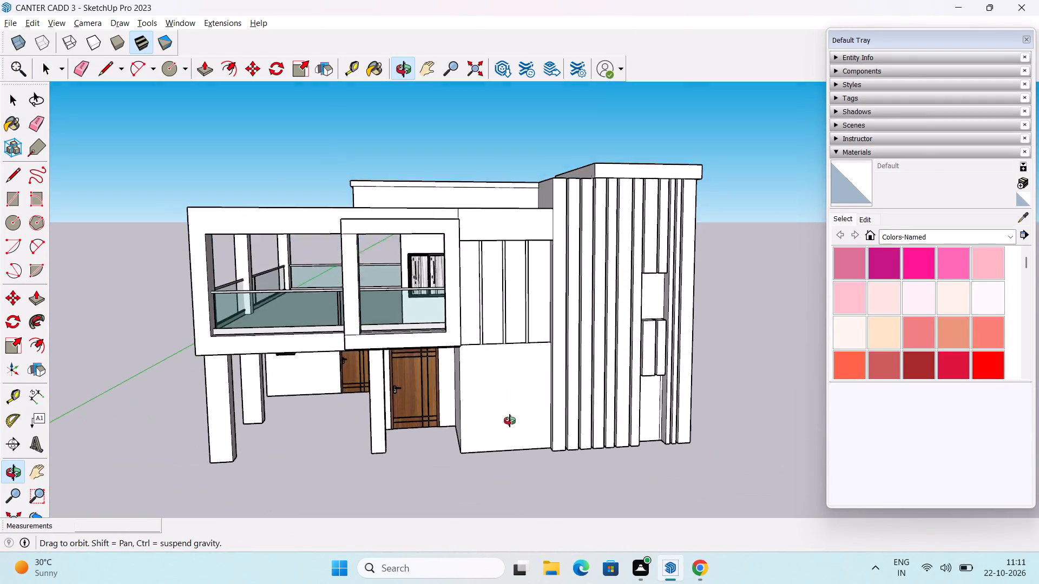
middle_drag(510, 421, 429, 432)
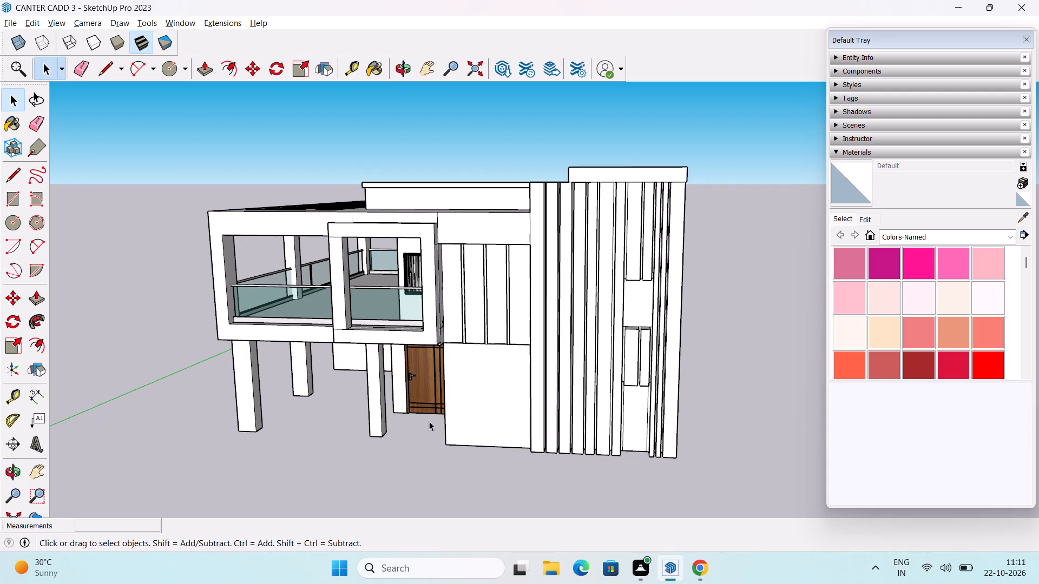
scroll(429, 420, down, 1)
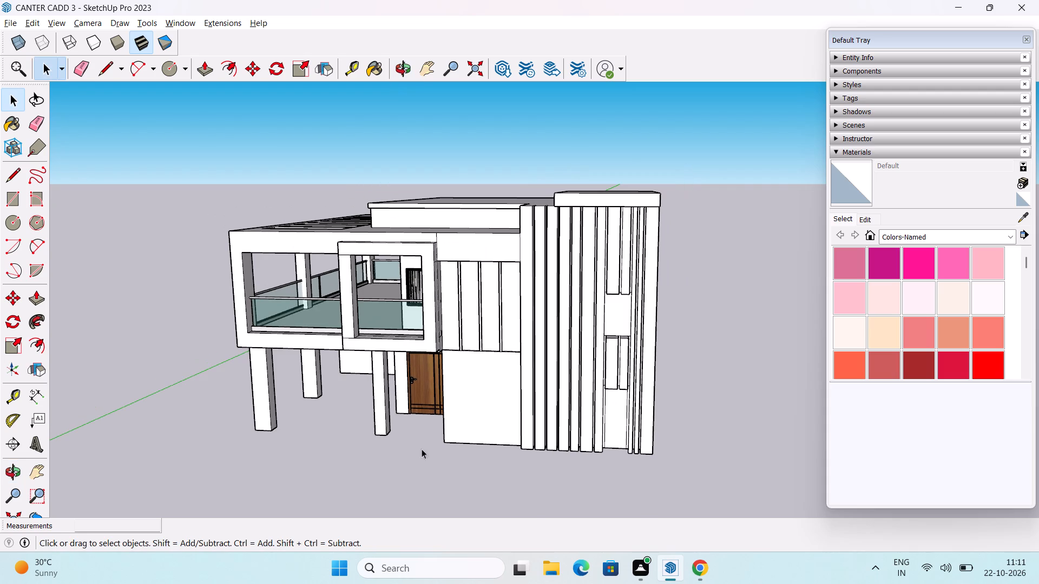
middle_drag(414, 461, 720, 336)
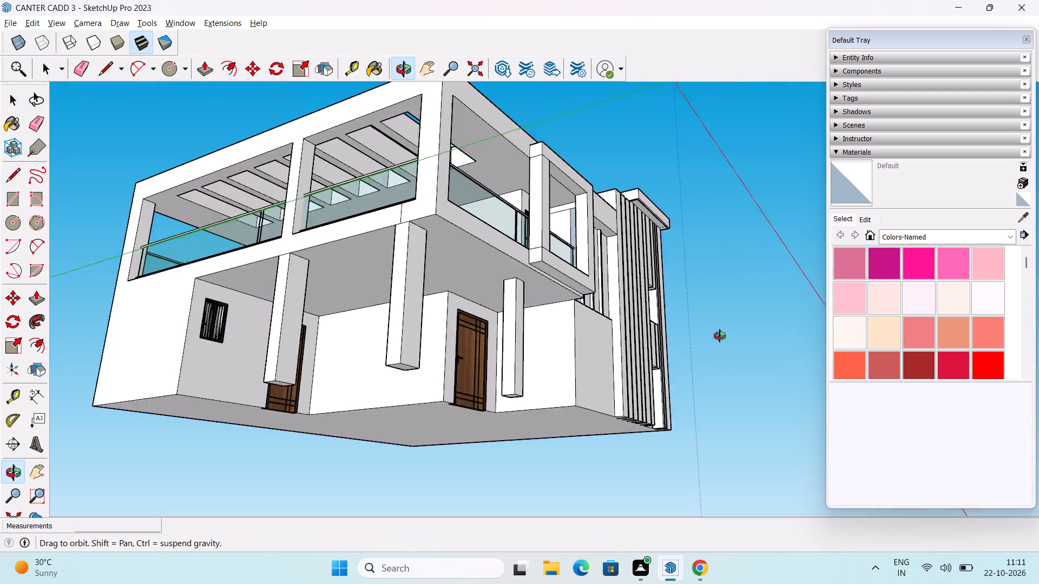
middle_drag(720, 336, 254, 380)
Select the balcony's front glass railing and try to shorten it along the red axis where its end shows through the projecting frame.
scroll(413, 310, up, 3)
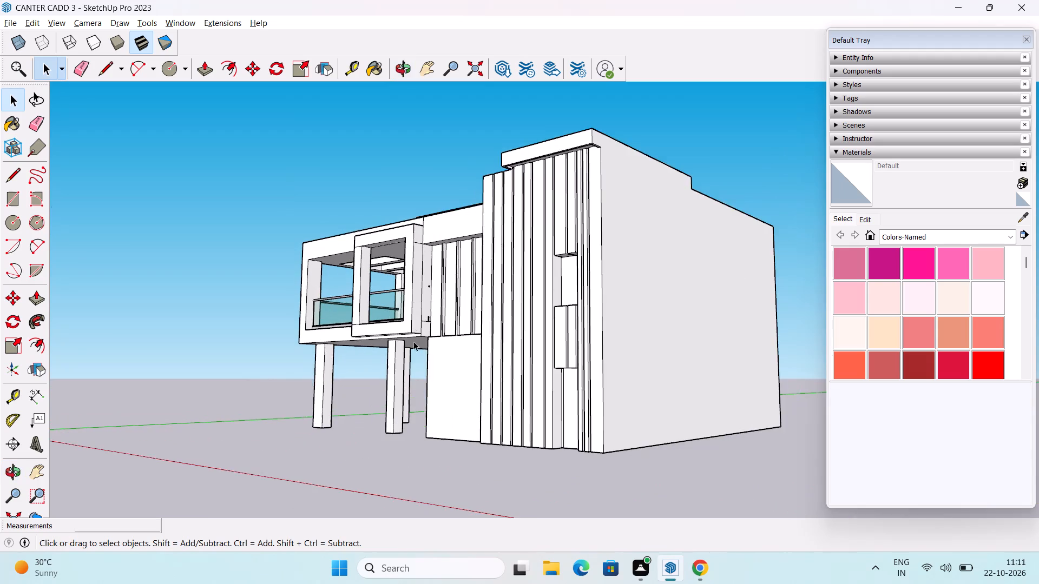
scroll(428, 366, up, 4)
scroll(419, 299, up, 7)
middle_drag(443, 299, 384, 448)
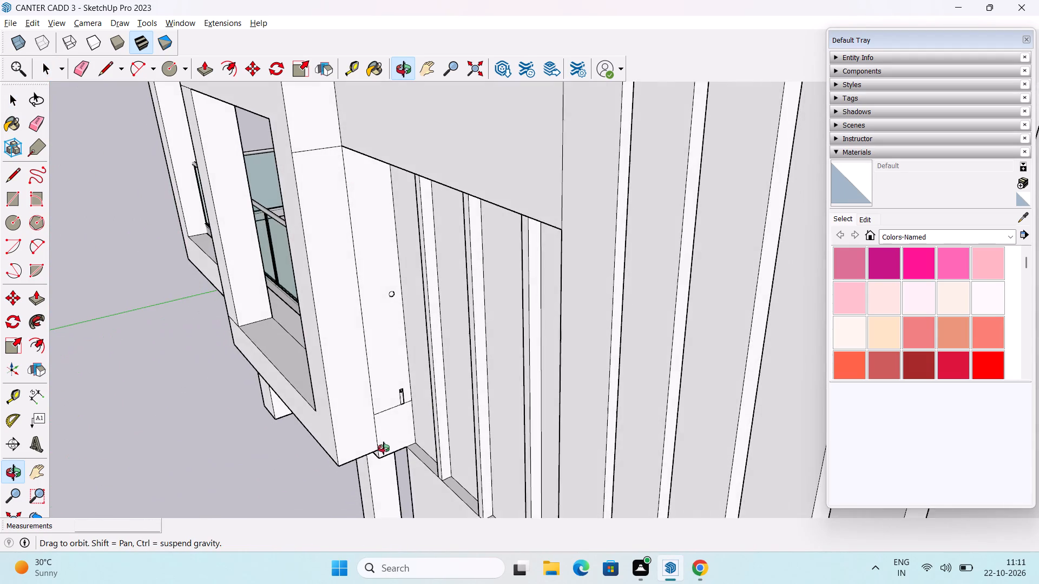
middle_drag(384, 448, 399, 450)
scroll(405, 387, up, 3)
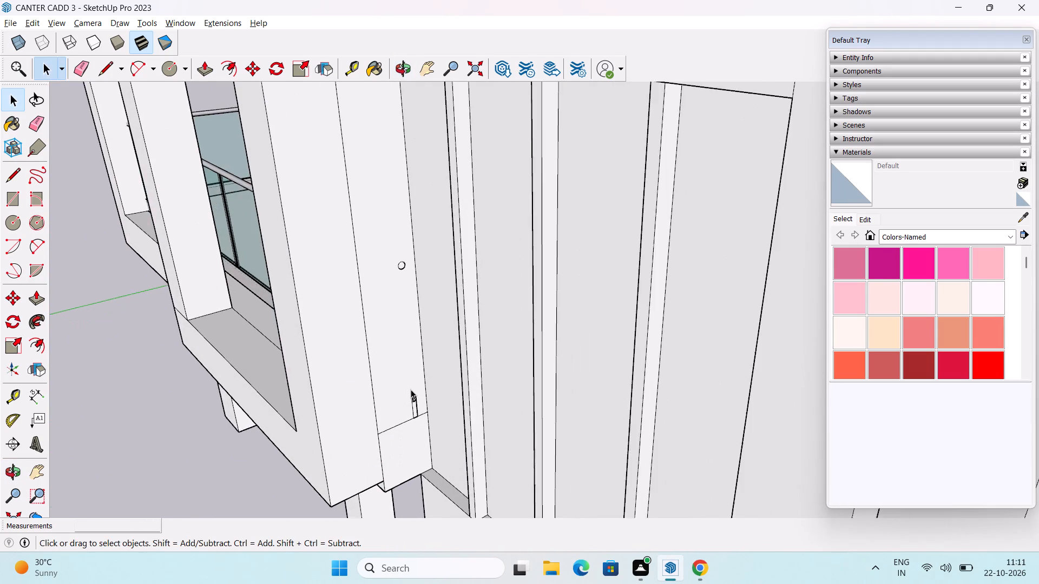
scroll(411, 390, up, 3)
click(418, 418)
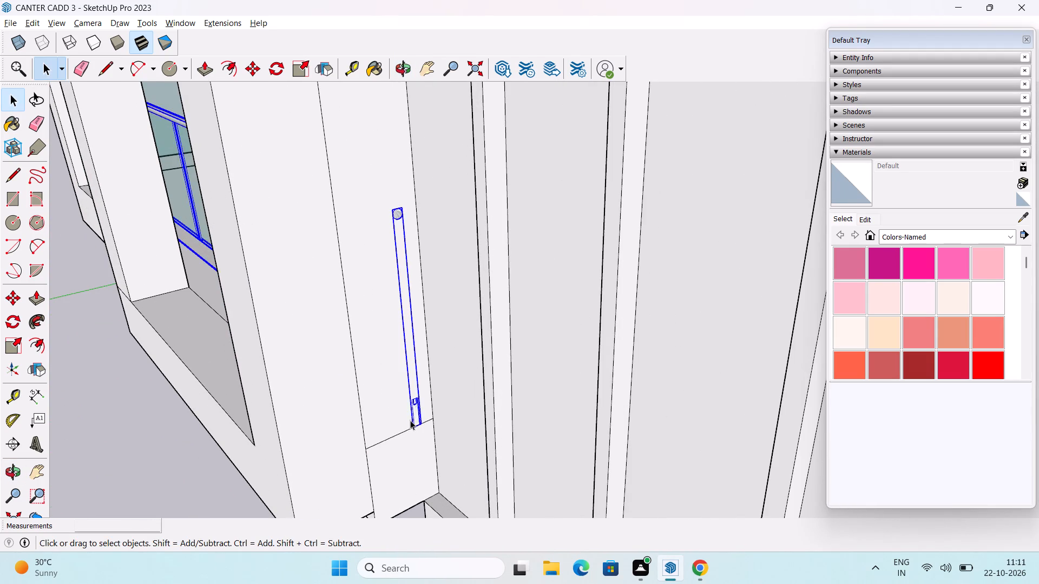
scroll(410, 420, up, 3)
middle_drag(421, 420, 427, 420)
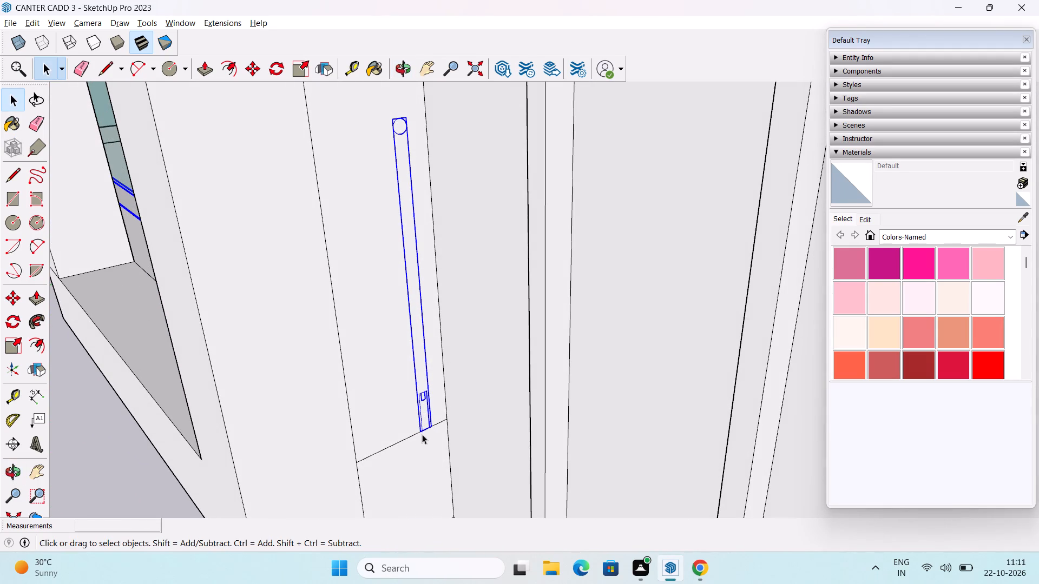
click(16, 353)
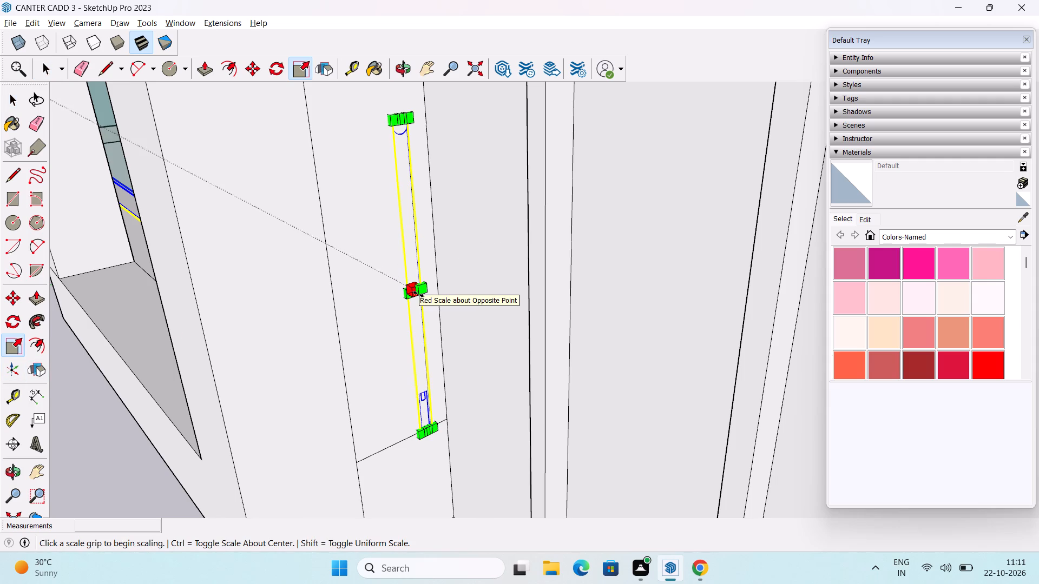
drag(419, 294, 384, 278)
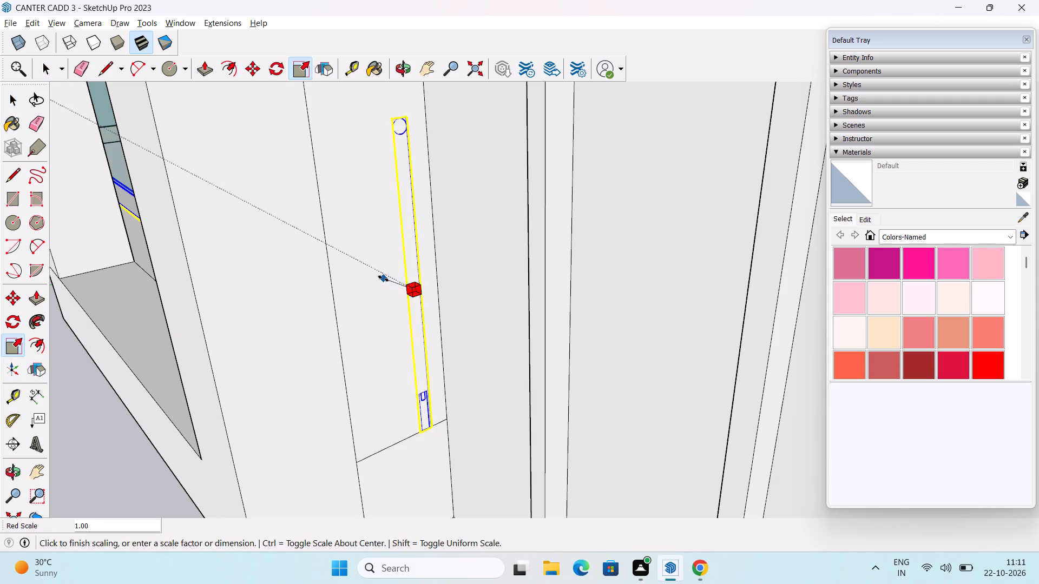
drag(384, 278, 359, 269)
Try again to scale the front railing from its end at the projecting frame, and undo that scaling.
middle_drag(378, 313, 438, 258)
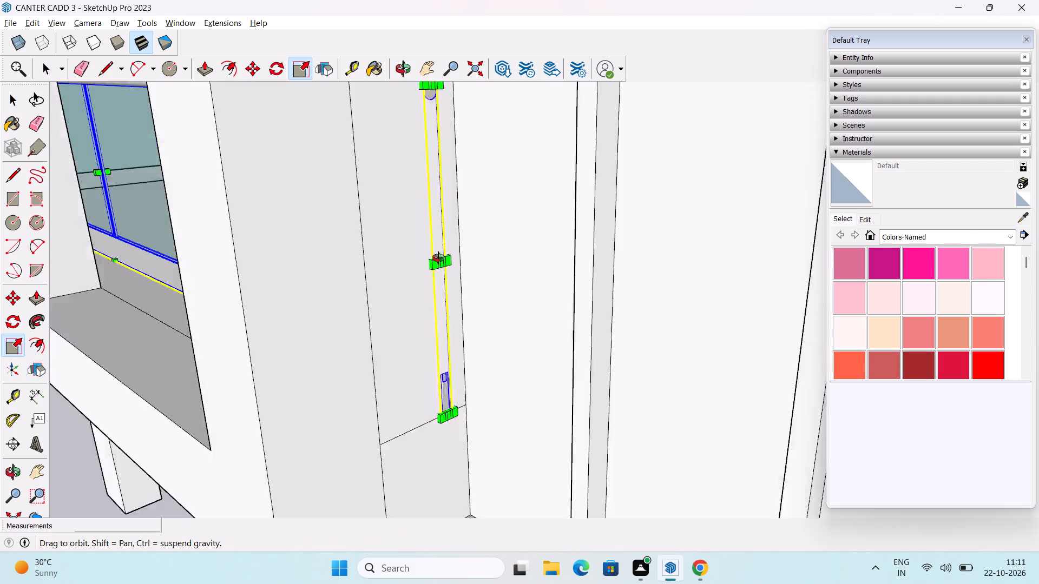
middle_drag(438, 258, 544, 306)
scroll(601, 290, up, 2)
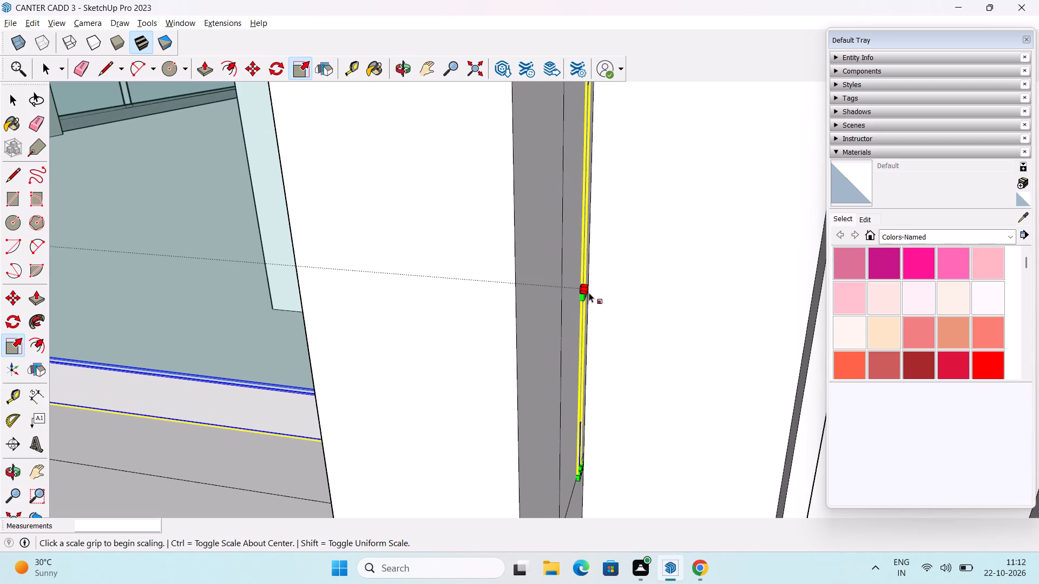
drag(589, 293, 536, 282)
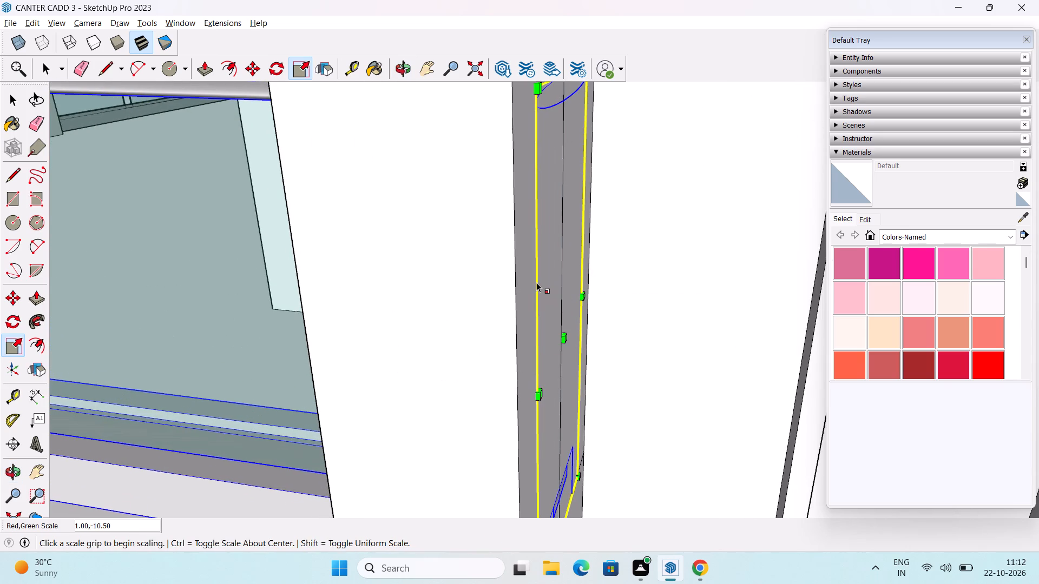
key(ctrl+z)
Shorten the front glass railing along the red axis, pulling its end inside the projecting frame's opening.
middle_drag(559, 281, 518, 306)
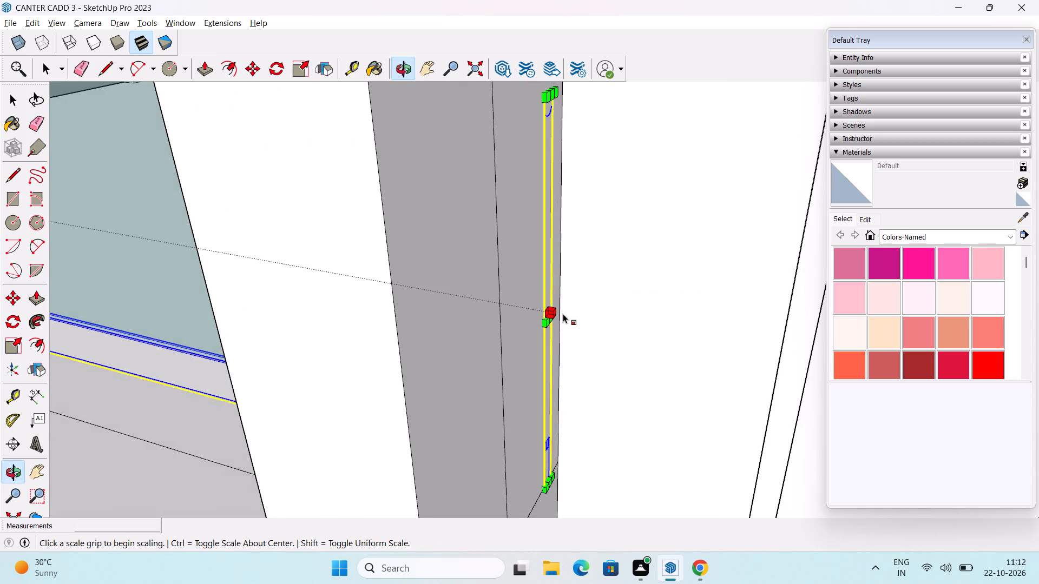
scroll(563, 314, up, 2)
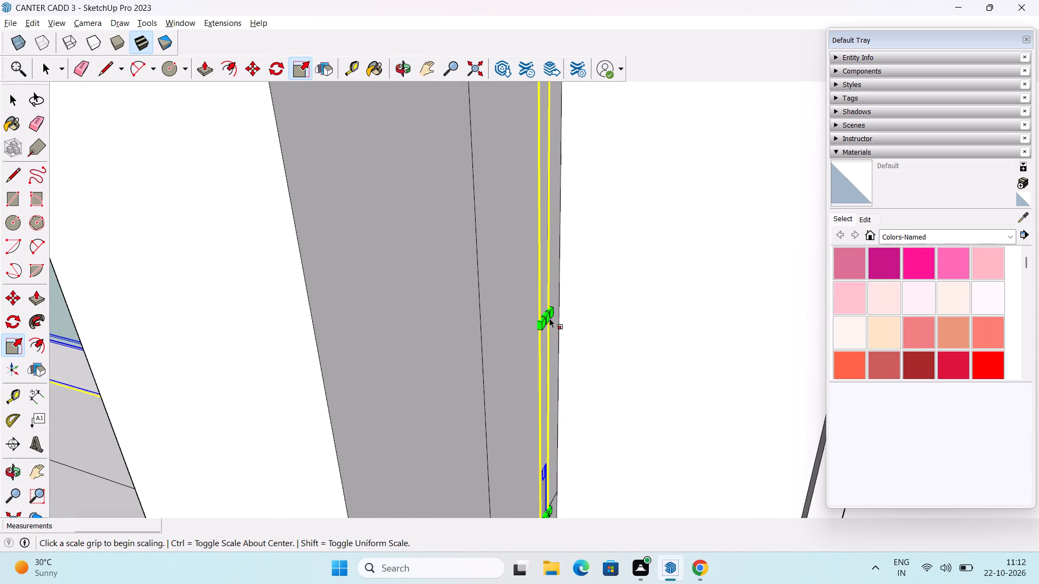
drag(548, 318, 528, 311)
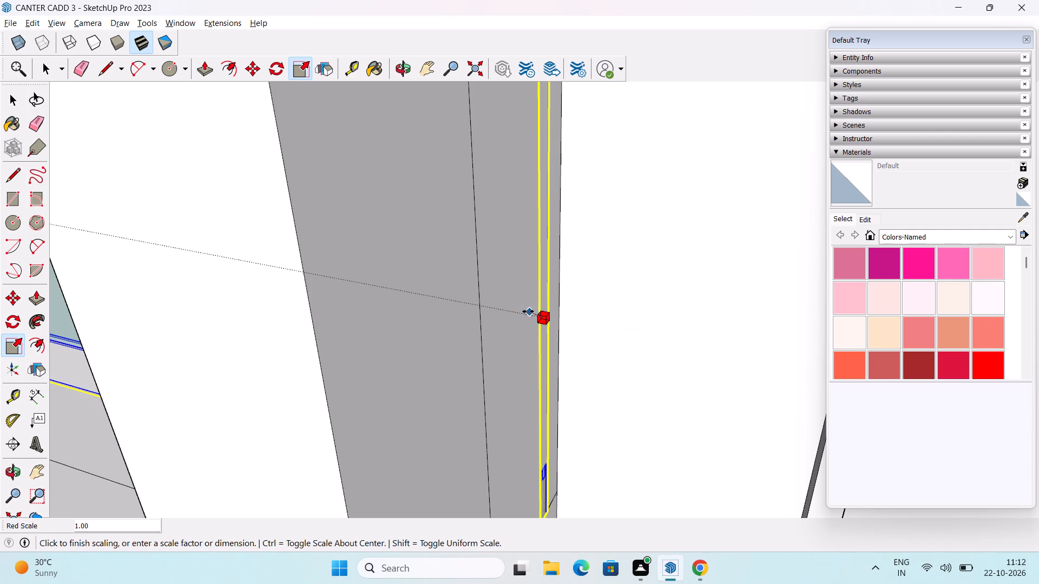
drag(528, 311, 450, 297)
scroll(450, 297, down, 6)
middle_drag(432, 345, 497, 357)
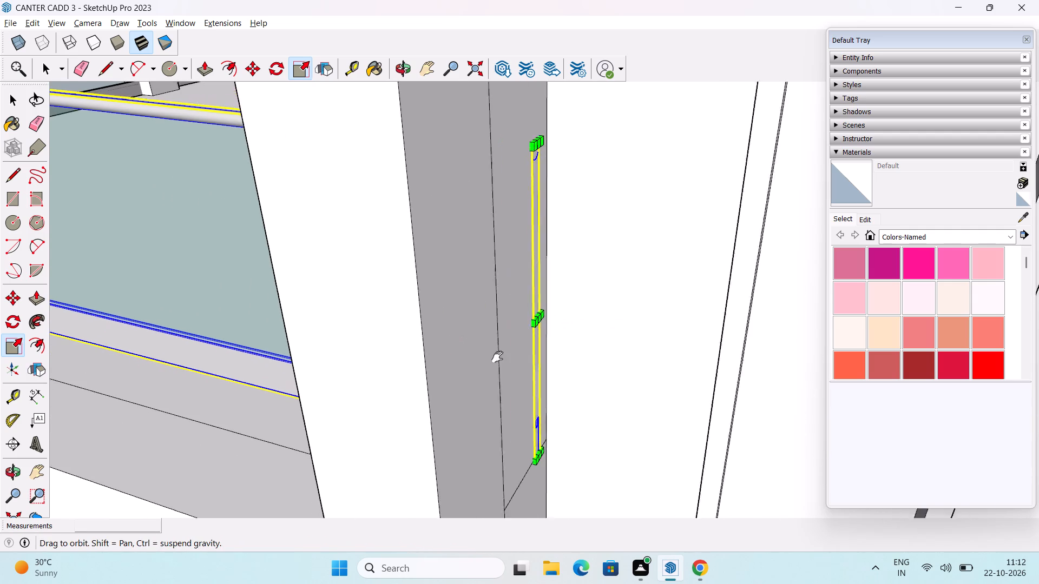
middle_drag(497, 357, 515, 355)
scroll(527, 351, down, 4)
middle_drag(519, 373, 562, 332)
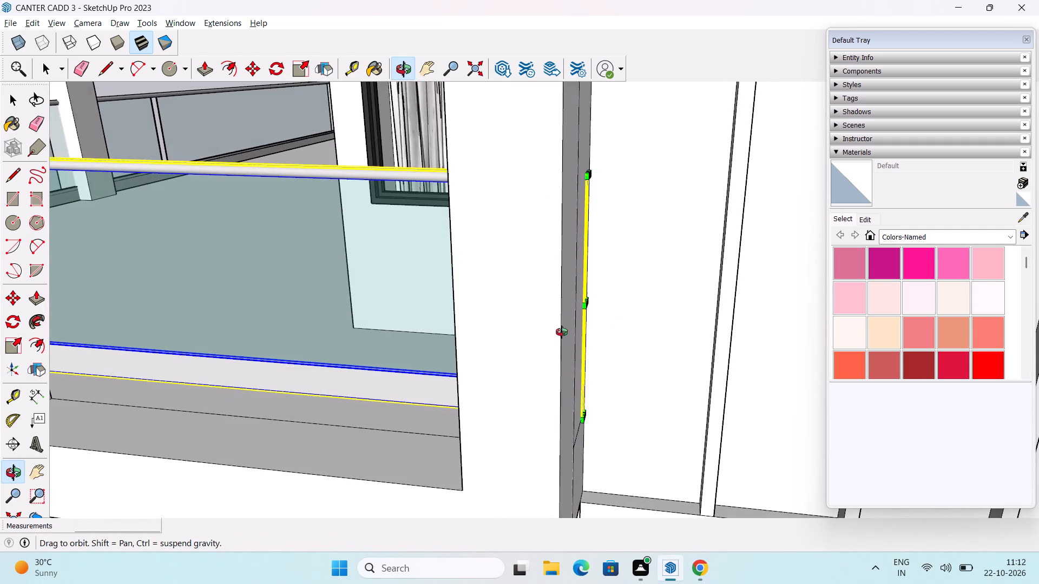
middle_drag(562, 332, 562, 332)
scroll(583, 303, up, 2)
middle_drag(601, 322, 573, 320)
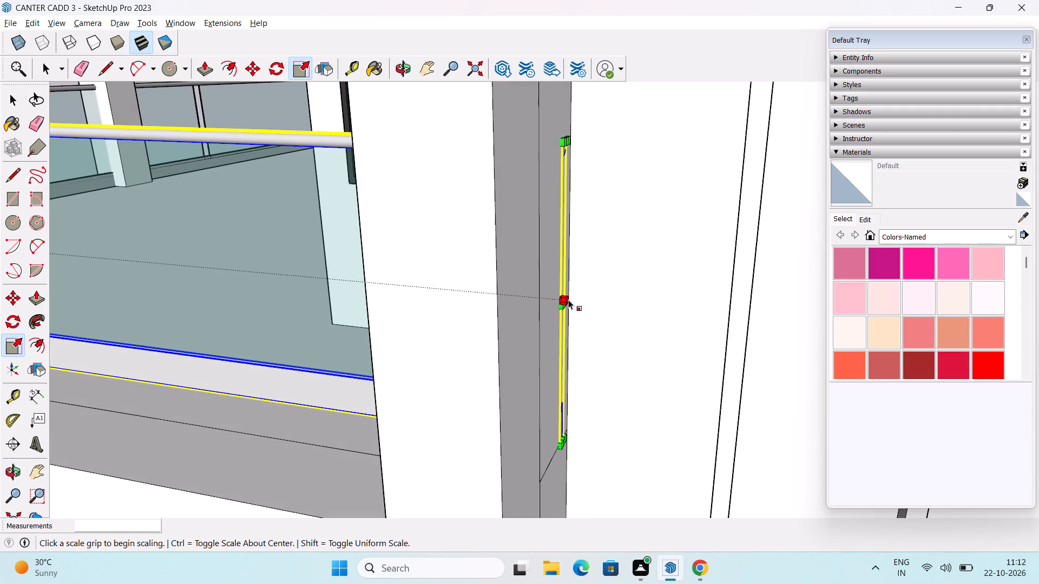
drag(567, 302, 527, 291)
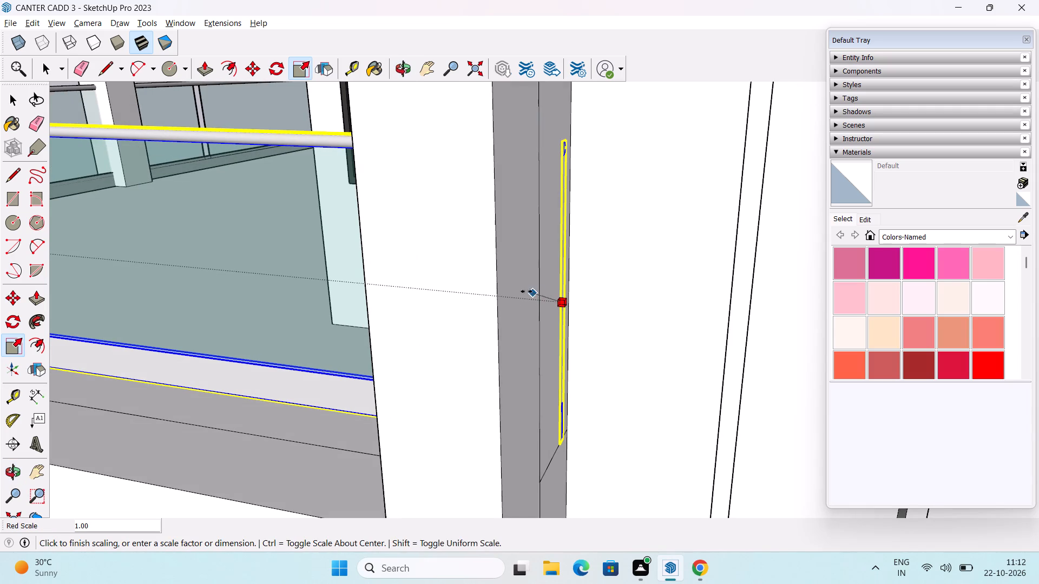
drag(527, 291, 366, 294)
Stretch the front glass railing back out along the red axis to reach the projecting frame's side.
scroll(376, 294, down, 4)
middle_drag(368, 328, 515, 284)
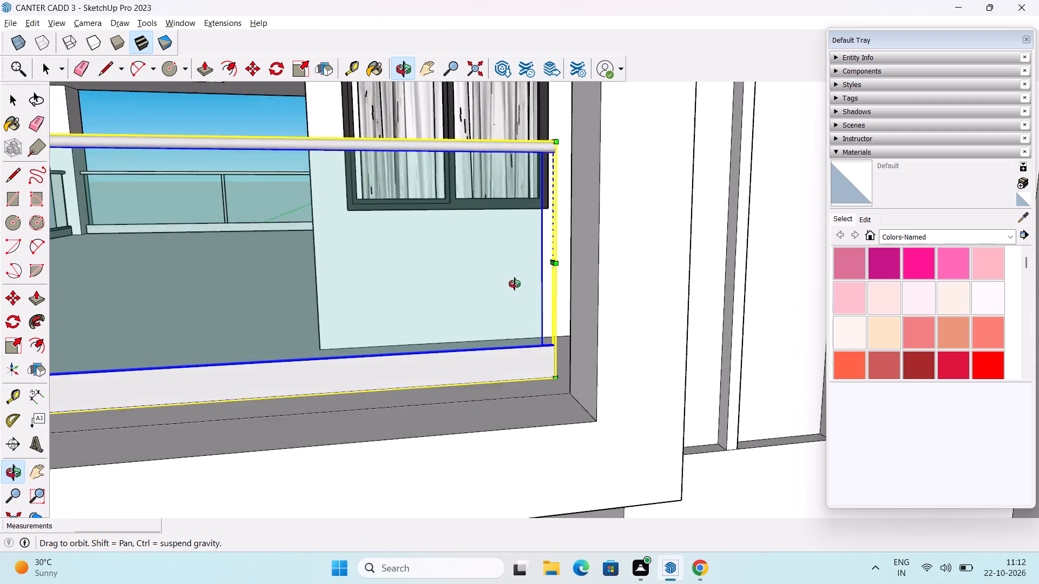
middle_drag(515, 284, 516, 303)
scroll(551, 299, up, 3)
middle_drag(559, 303, 676, 384)
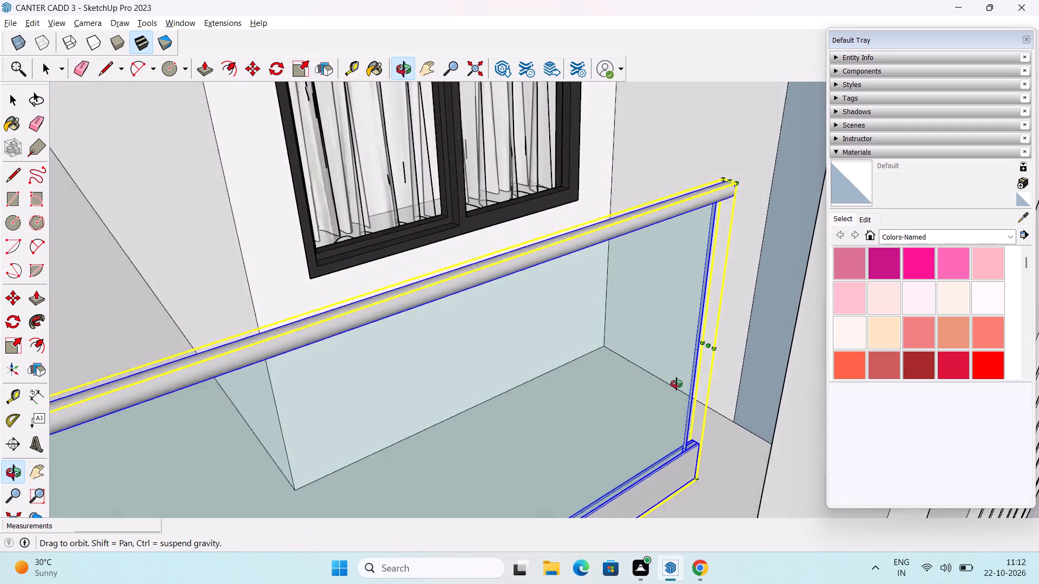
middle_drag(676, 384, 699, 434)
shift+middle_drag(696, 402, 546, 408)
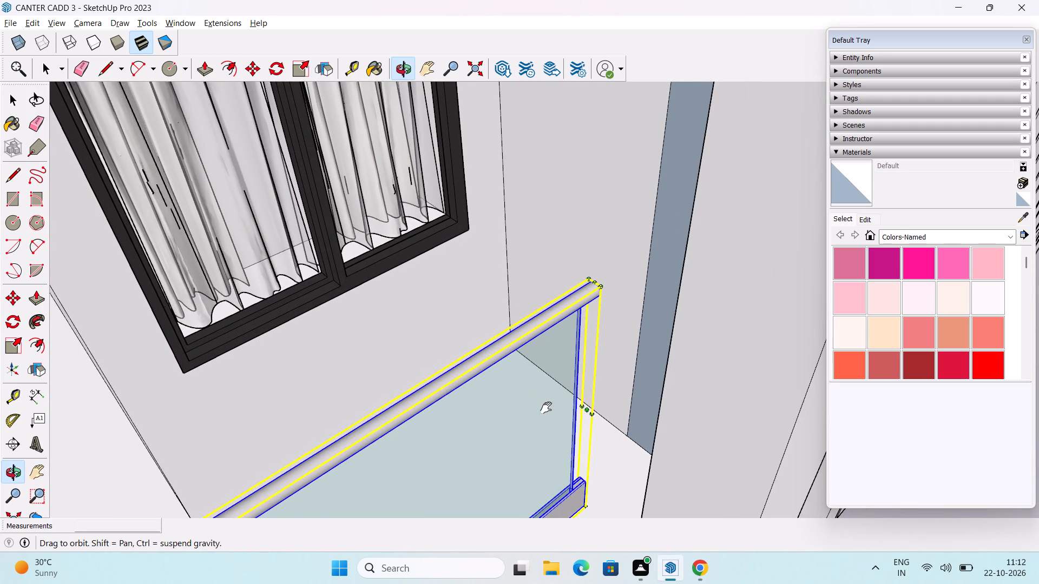
shift+middle_drag(546, 408, 546, 409)
drag(584, 412, 612, 381)
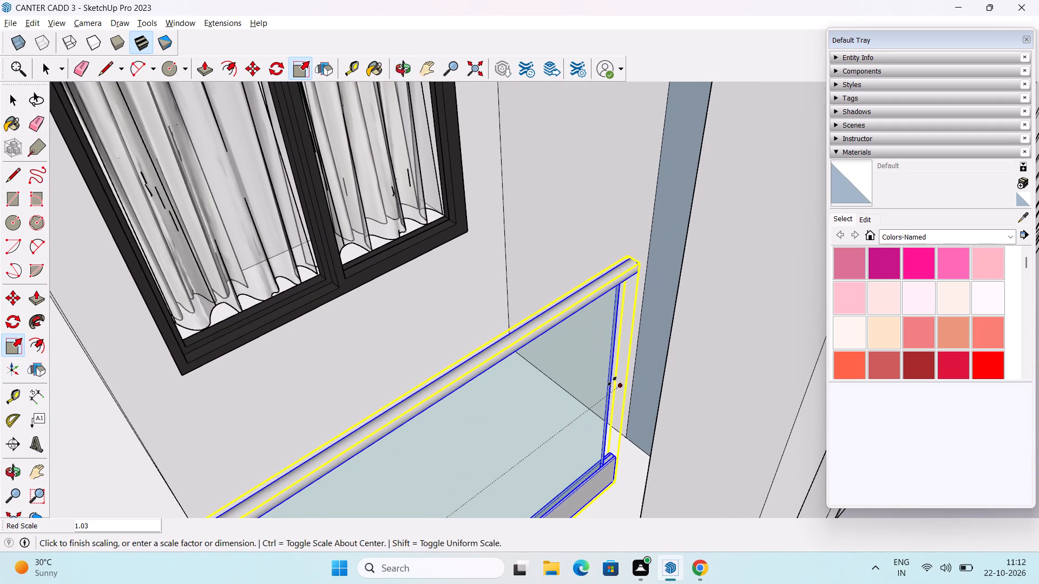
drag(612, 381, 655, 203)
scroll(654, 257, down, 6)
middle_drag(637, 381, 237, 264)
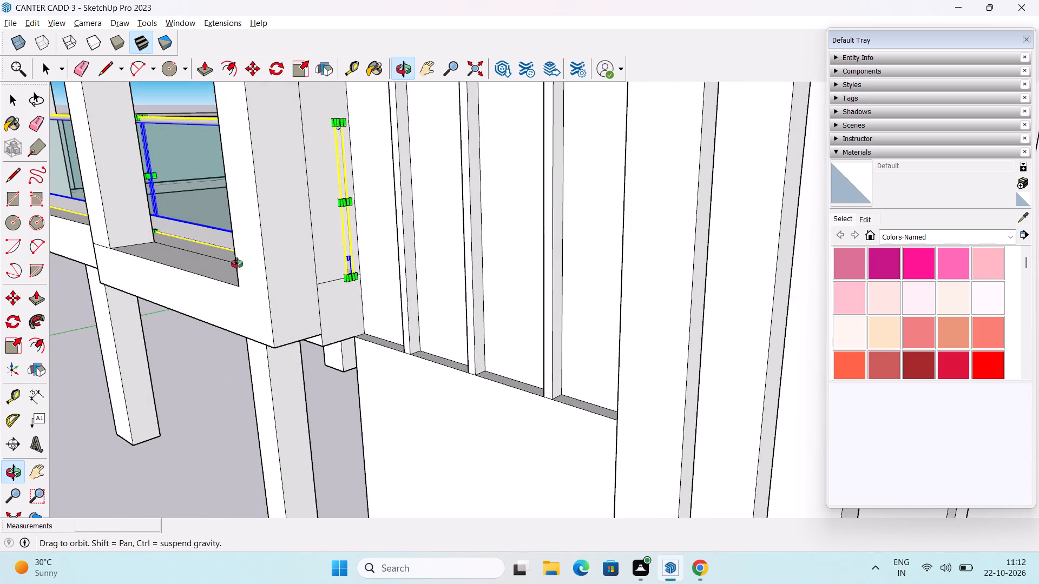
middle_drag(237, 264, 232, 272)
key(space)
Examine the front railing's end against the projecting frame from inside the opening and from outside, and deselect the railing.
scroll(331, 301, down, 3)
middle_drag(323, 301, 472, 288)
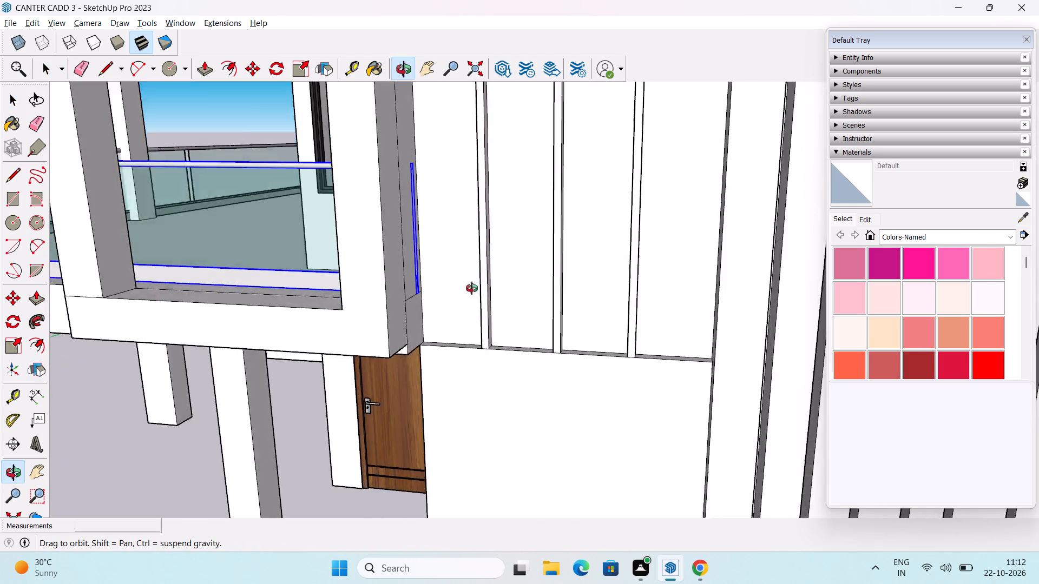
middle_drag(472, 288, 610, 359)
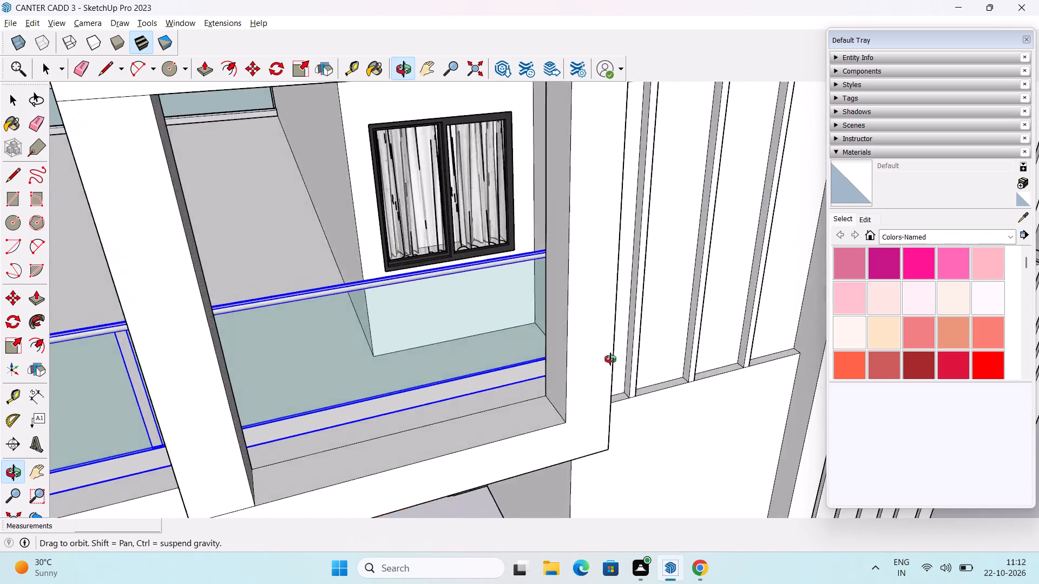
middle_drag(610, 359, 462, 326)
scroll(462, 320, down, 3)
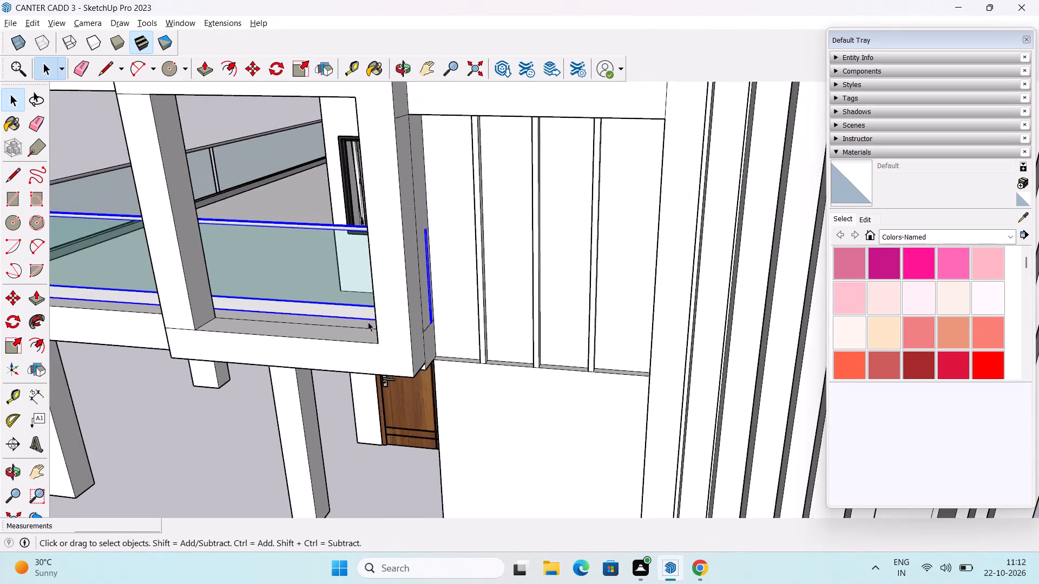
scroll(368, 322, down, 4)
middle_drag(400, 327, 428, 355)
key(space)
click(241, 456)
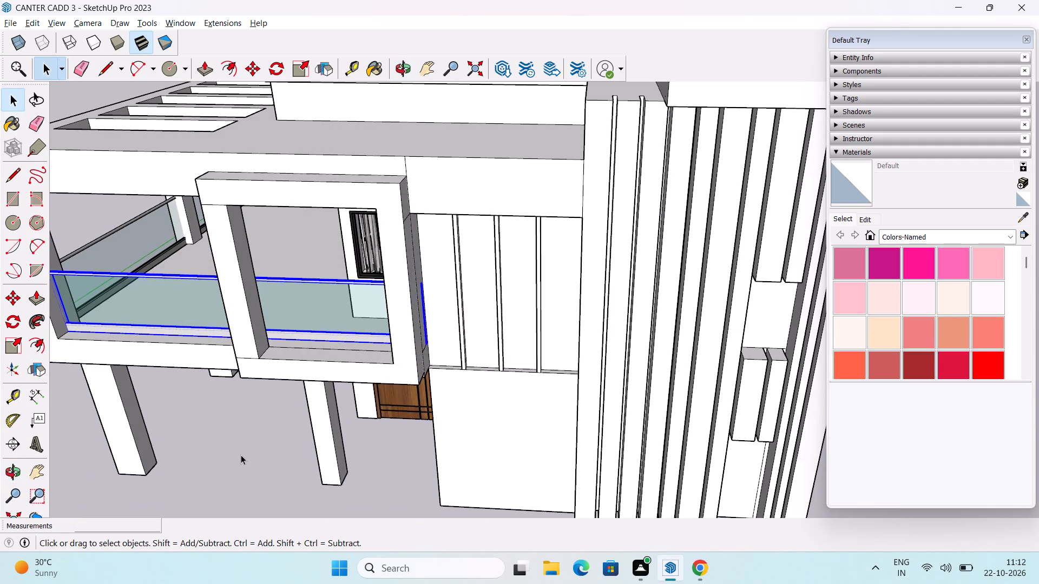
middle_drag(401, 291, 378, 256)
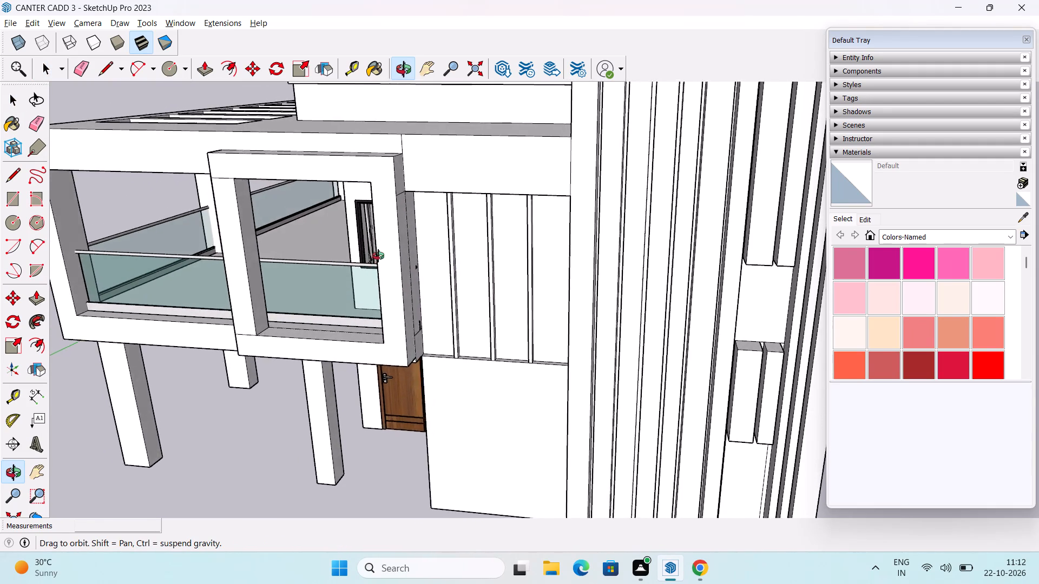
middle_drag(378, 256, 392, 309)
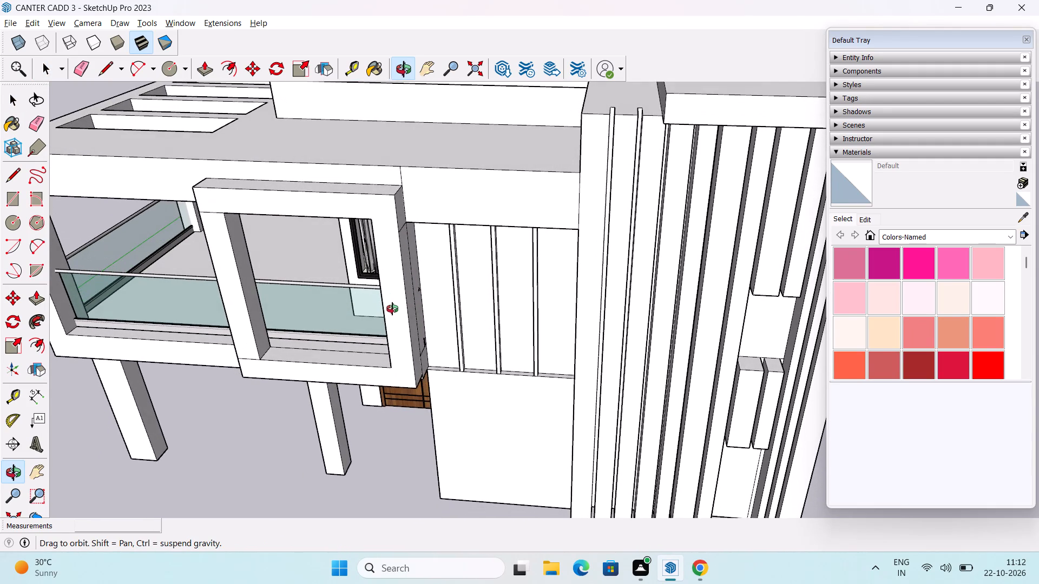
Examine the house exterior from above, from the front and from a low angle, including the balcony railing and projecting frame.
middle_drag(392, 309, 352, 309)
scroll(356, 301, down, 3)
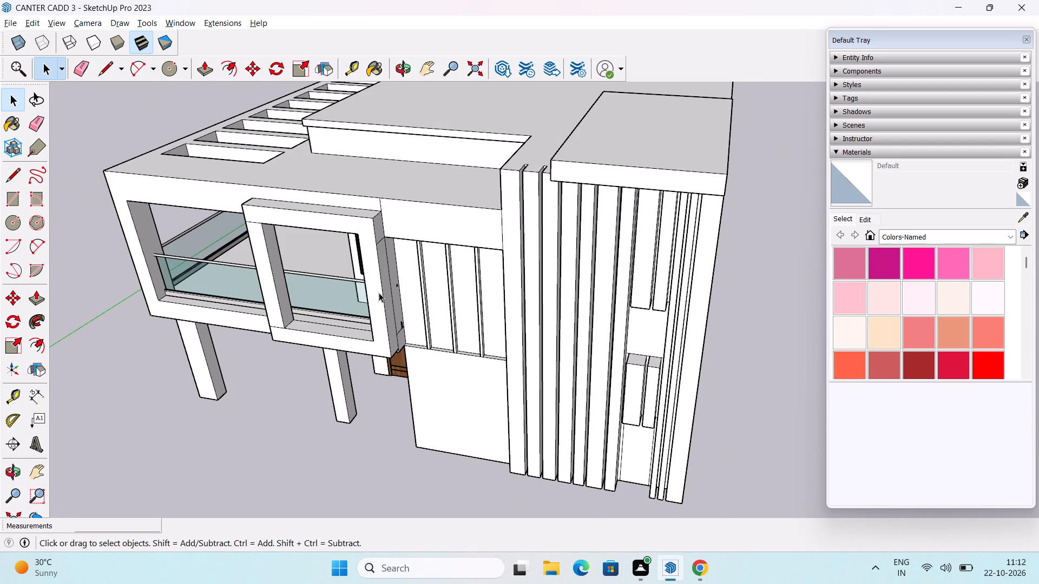
middle_drag(356, 328, 474, 248)
scroll(471, 253, down, 3)
shift+middle_drag(443, 303, 443, 296)
middle_drag(441, 301, 514, 246)
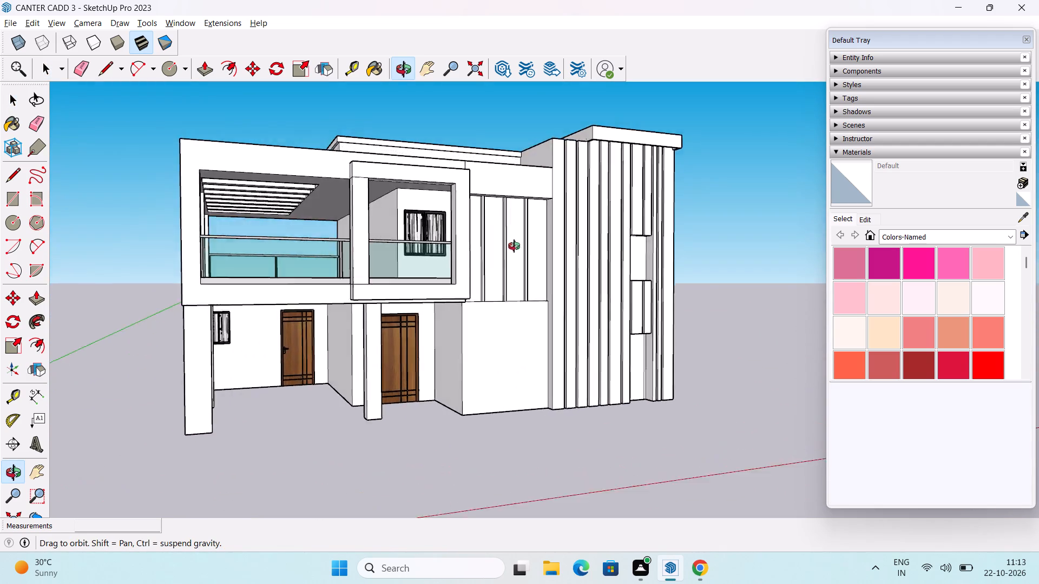
middle_drag(514, 246, 421, 284)
scroll(493, 262, up, 2)
middle_drag(491, 335, 467, 313)
scroll(491, 335, up, 1)
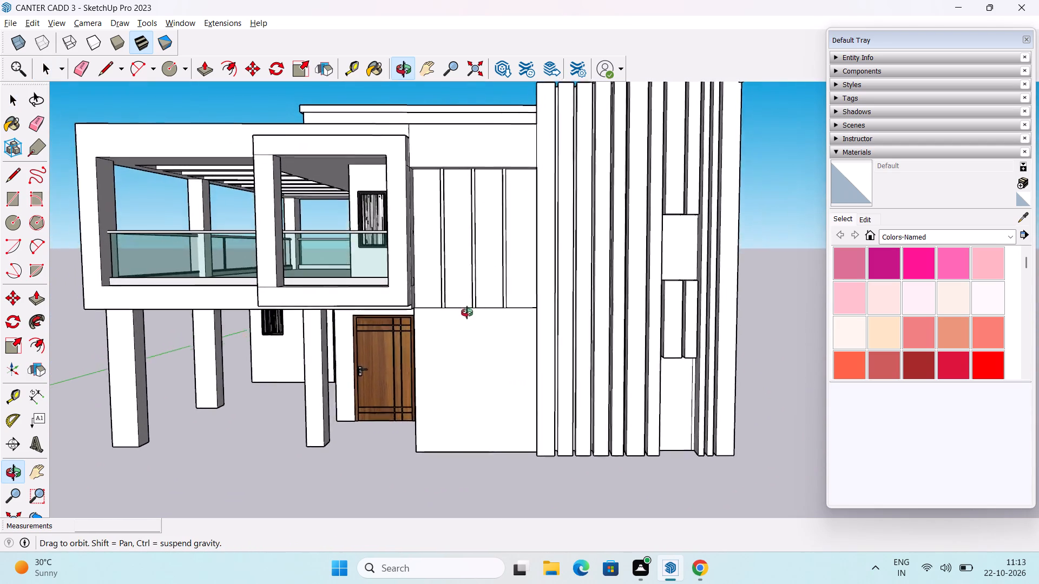
middle_drag(467, 313, 456, 342)
scroll(466, 341, down, 2)
middle_drag(438, 343, 469, 385)
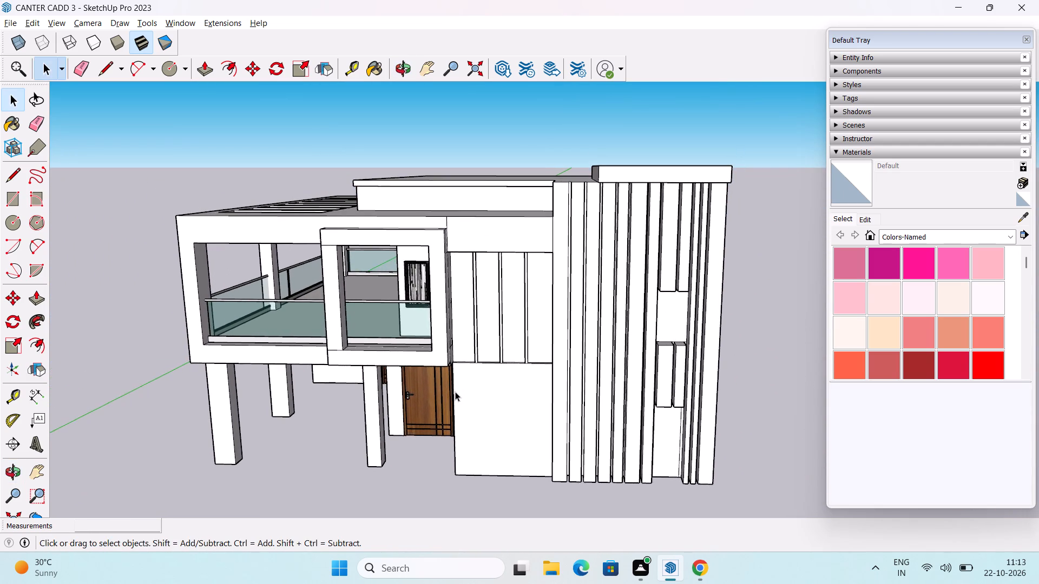
middle_drag(455, 391, 457, 367)
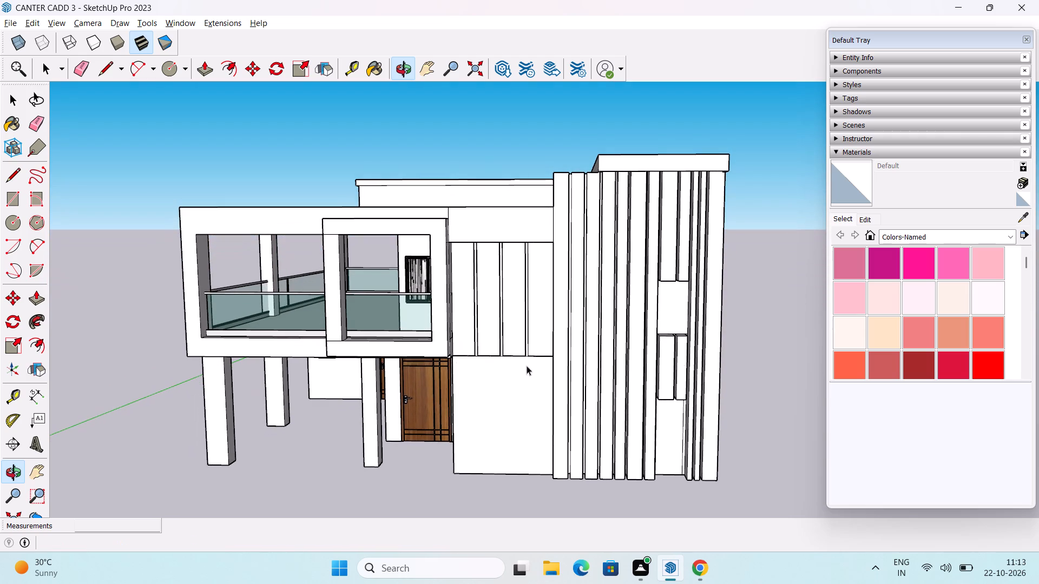
Paint the front faces of the balcony's projecting frame with 0136_Charcoal from the Colors-Named collection.
scroll(899, 325, down, 12)
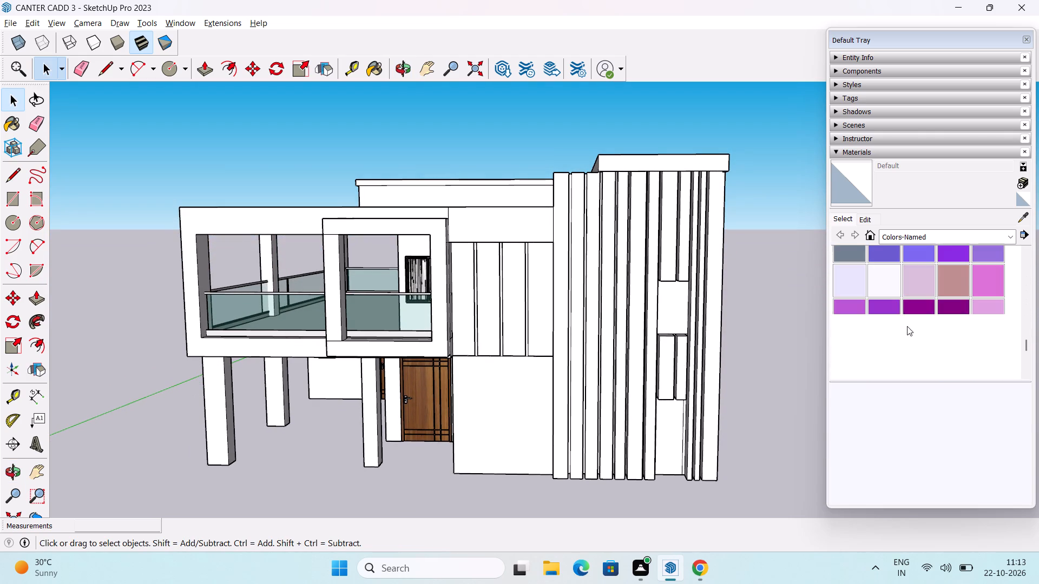
scroll(908, 326, down, 2)
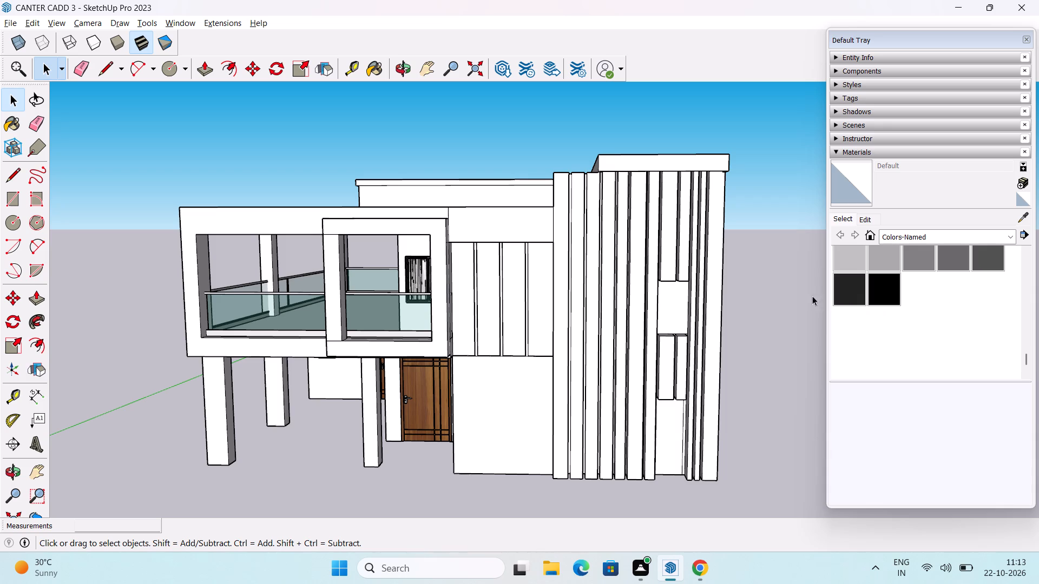
click(850, 287)
scroll(456, 233, up, 2)
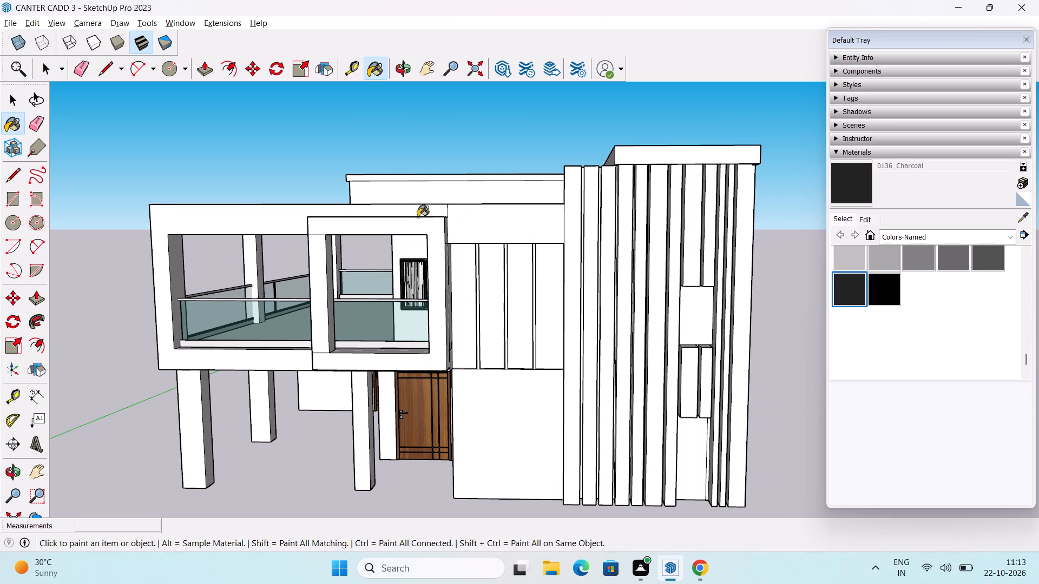
click(424, 223)
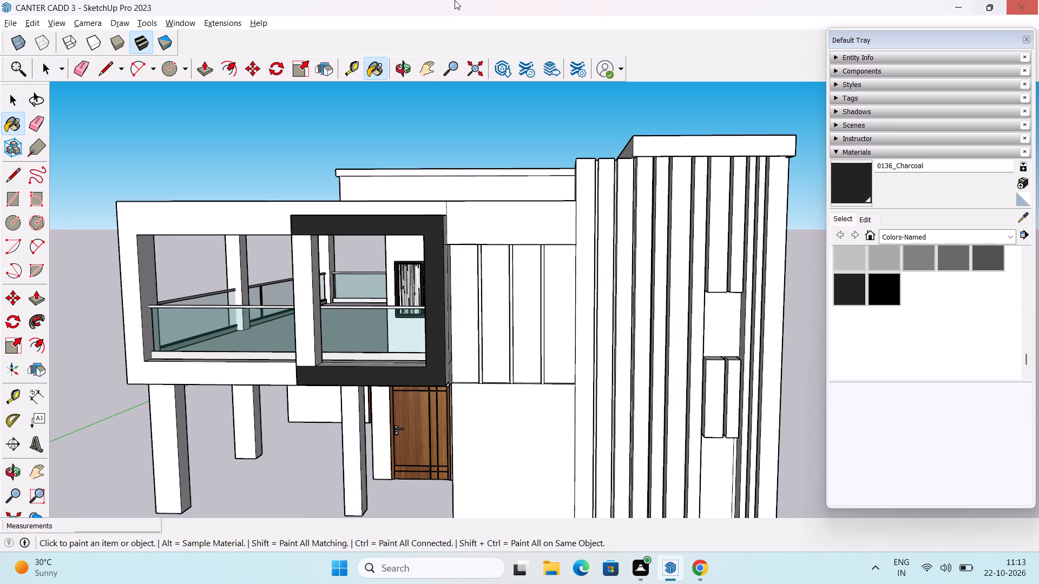
click(297, 307)
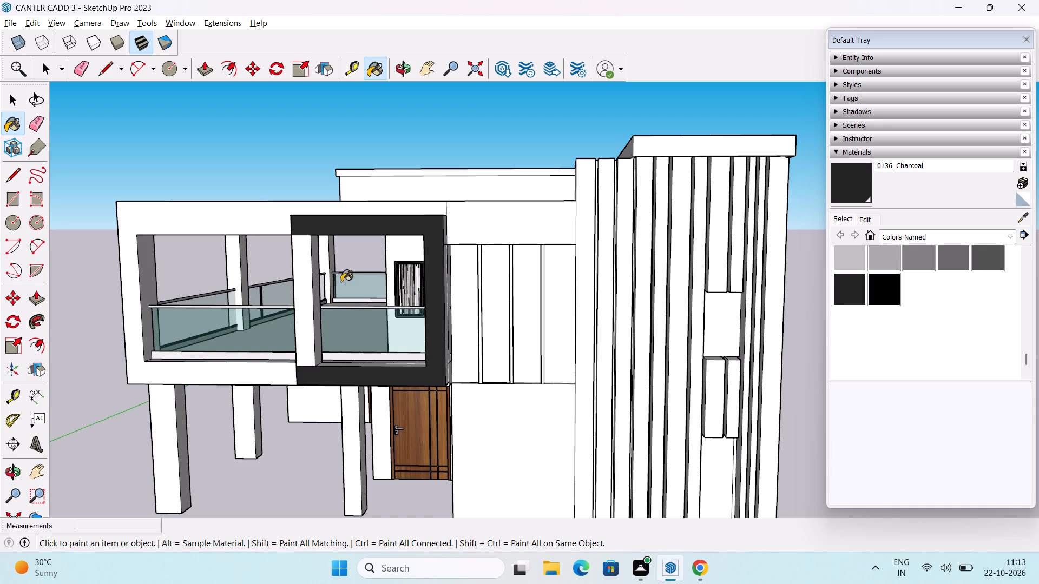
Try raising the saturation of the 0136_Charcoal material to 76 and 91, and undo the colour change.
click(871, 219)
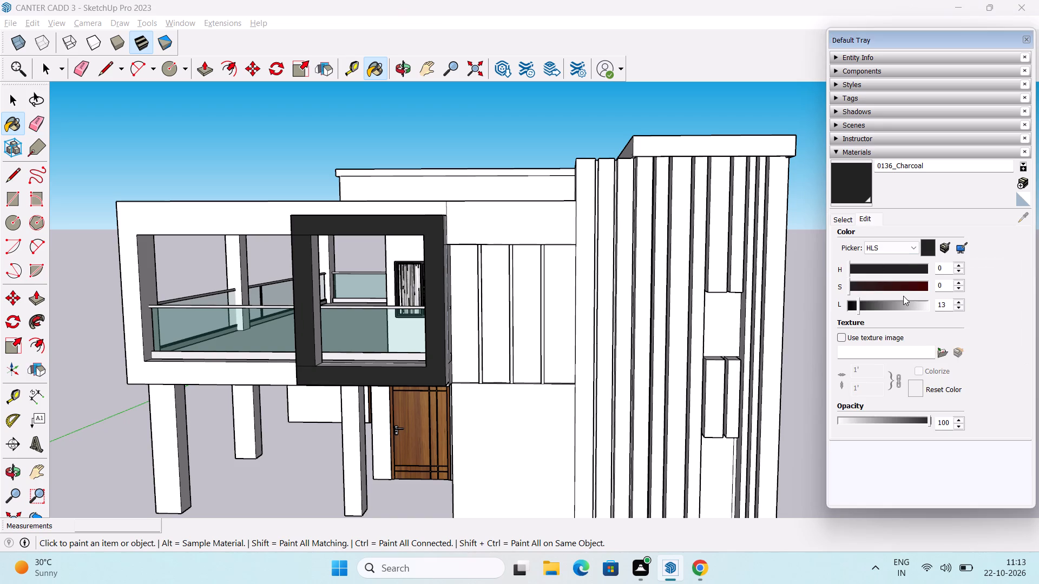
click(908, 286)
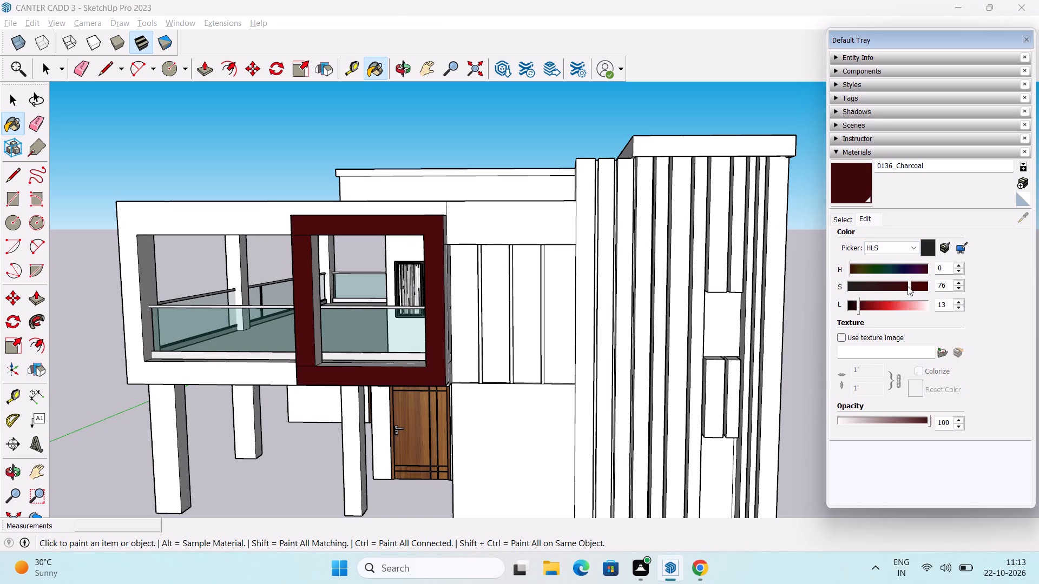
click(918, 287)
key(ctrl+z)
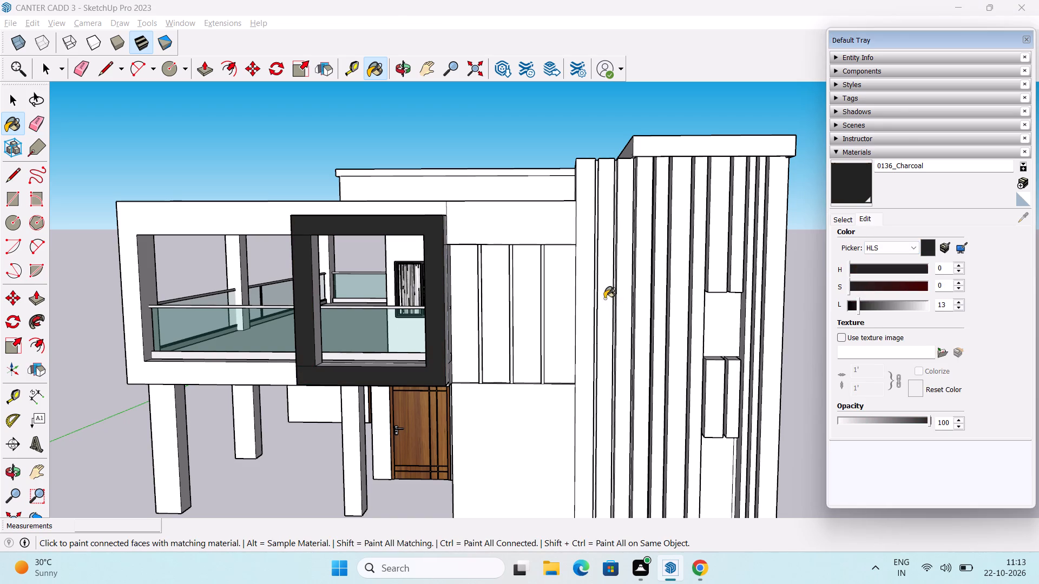
Switch the colour picker to Color Wheel and slightly raise the brightness of the 0136_Charcoal material.
click(894, 250)
click(896, 261)
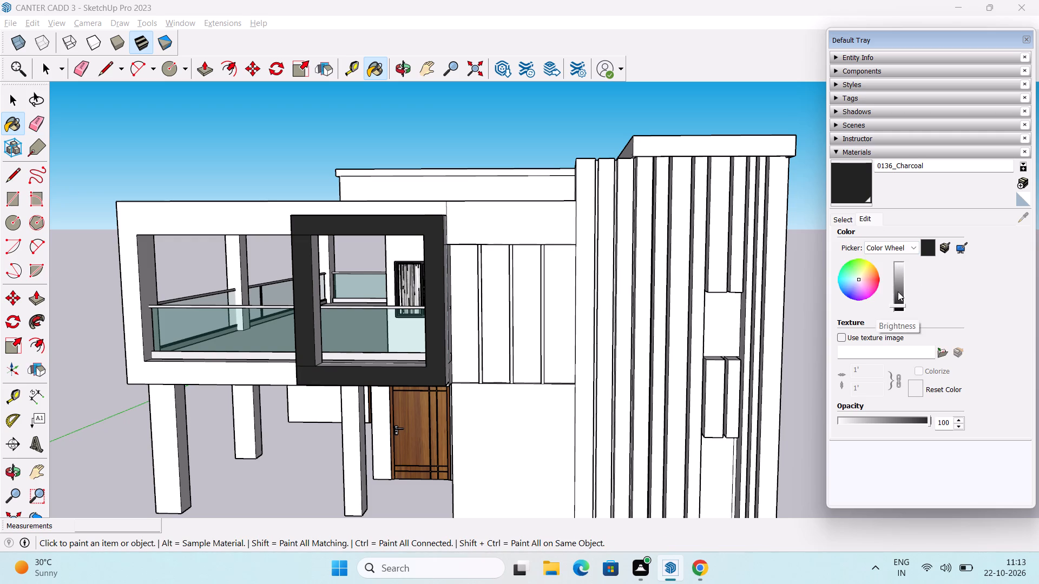
scroll(898, 291, down, 2)
scroll(898, 297, up, 5)
Paint the projecting frame's outer side faces and top face with 0136_Charcoal.
middle_drag(359, 314, 482, 380)
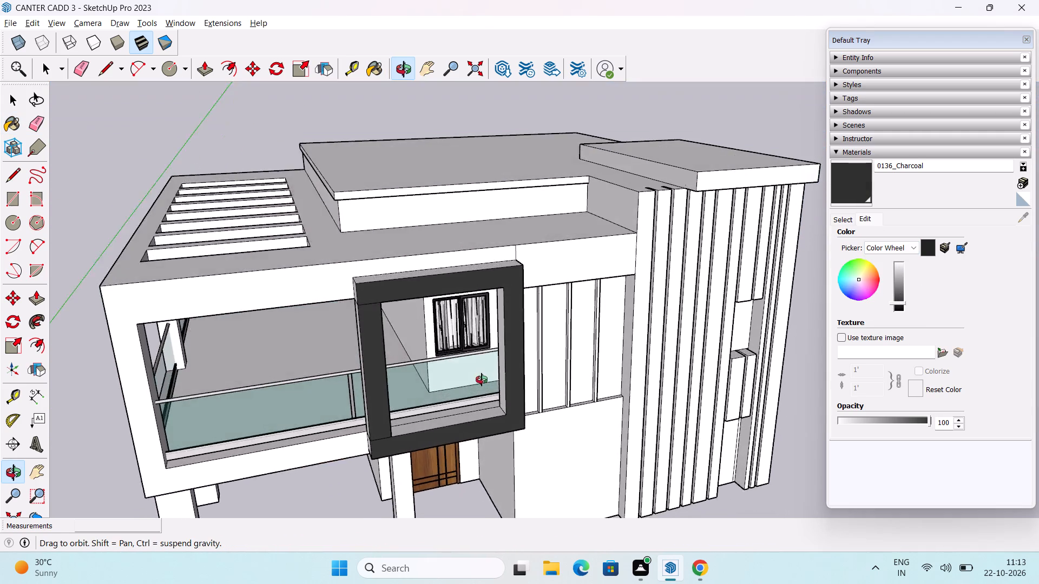
middle_drag(482, 380, 547, 420)
scroll(419, 415, up, 6)
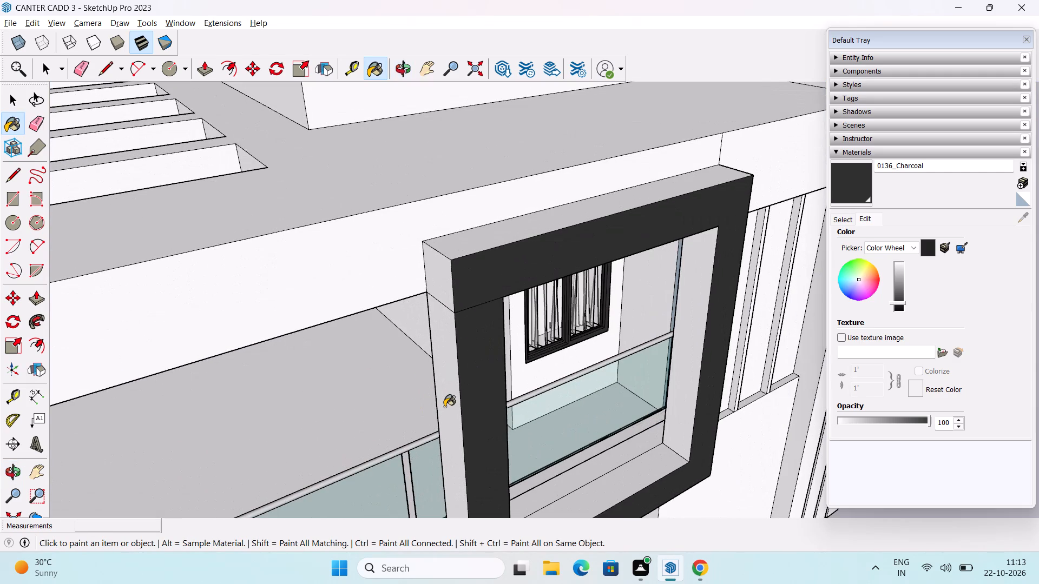
click(458, 379)
click(449, 286)
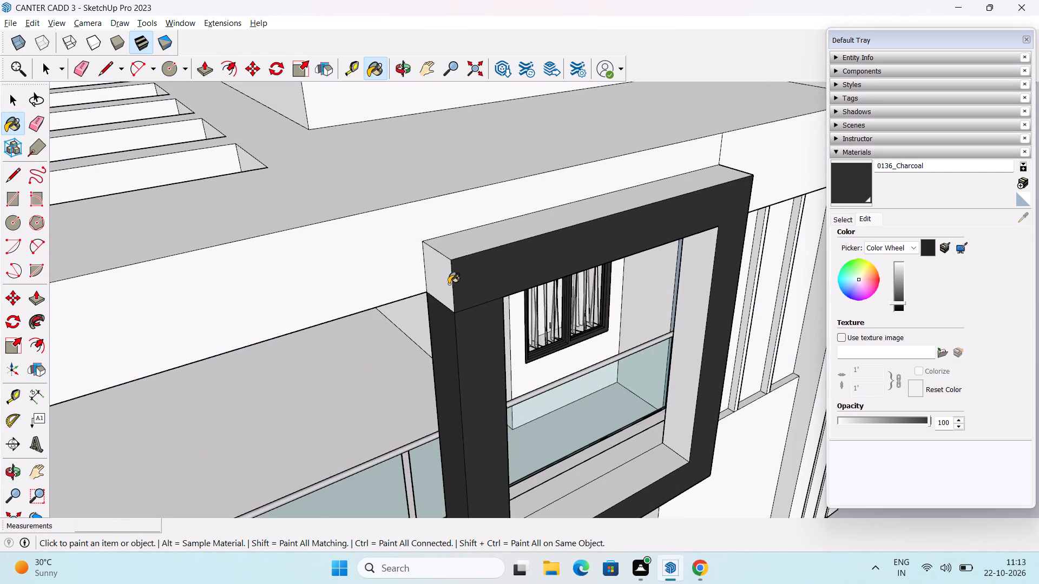
click(469, 250)
Paint the full-height wall strip at the edge of the slatted tower, facing front, with 0135_DarkGray.
scroll(498, 389, down, 3)
shift+middle_drag(516, 432, 470, 318)
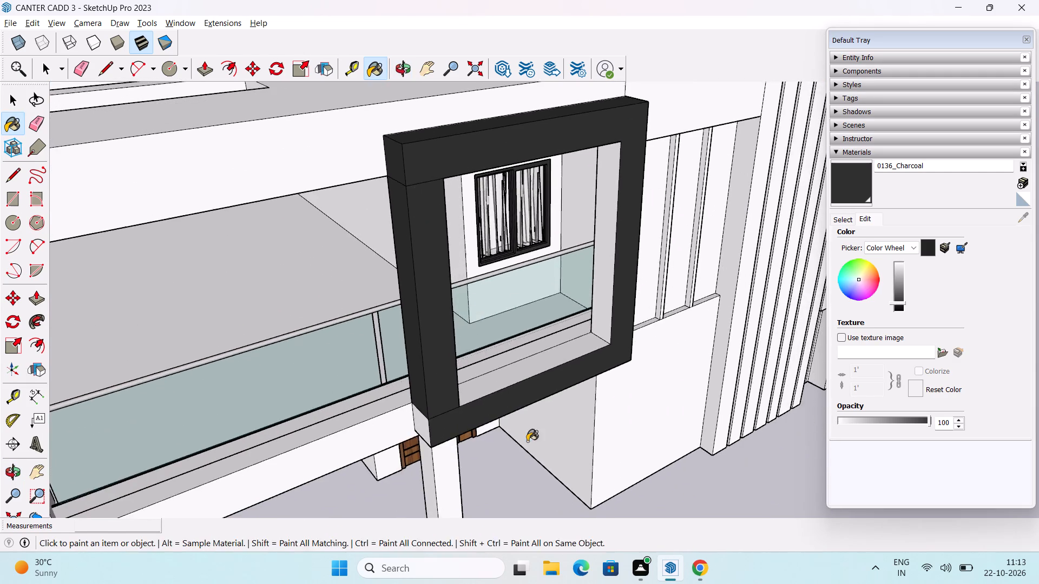
middle_drag(531, 423, 448, 288)
middle_click(440, 326)
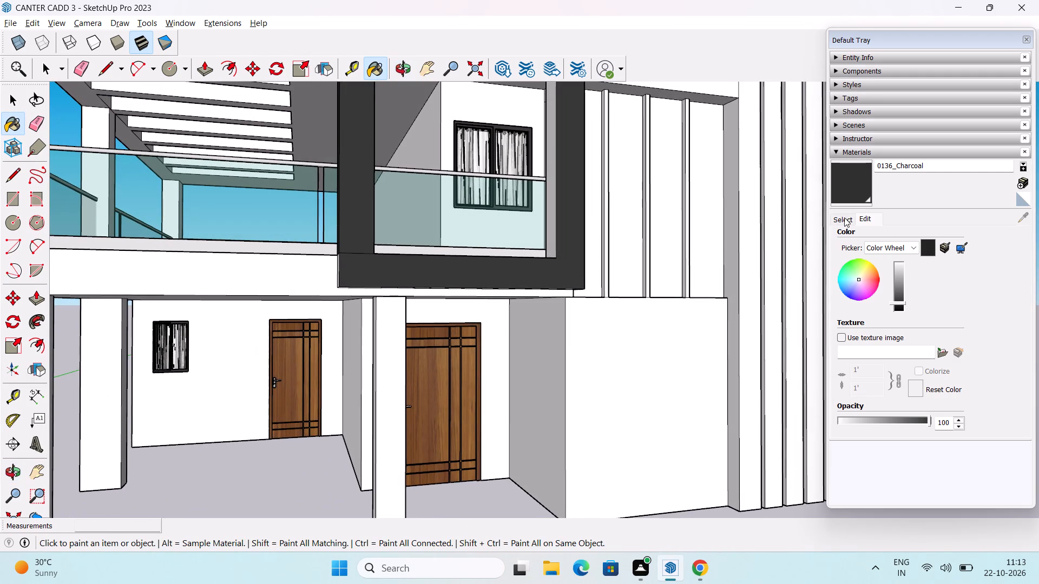
click(844, 217)
click(997, 259)
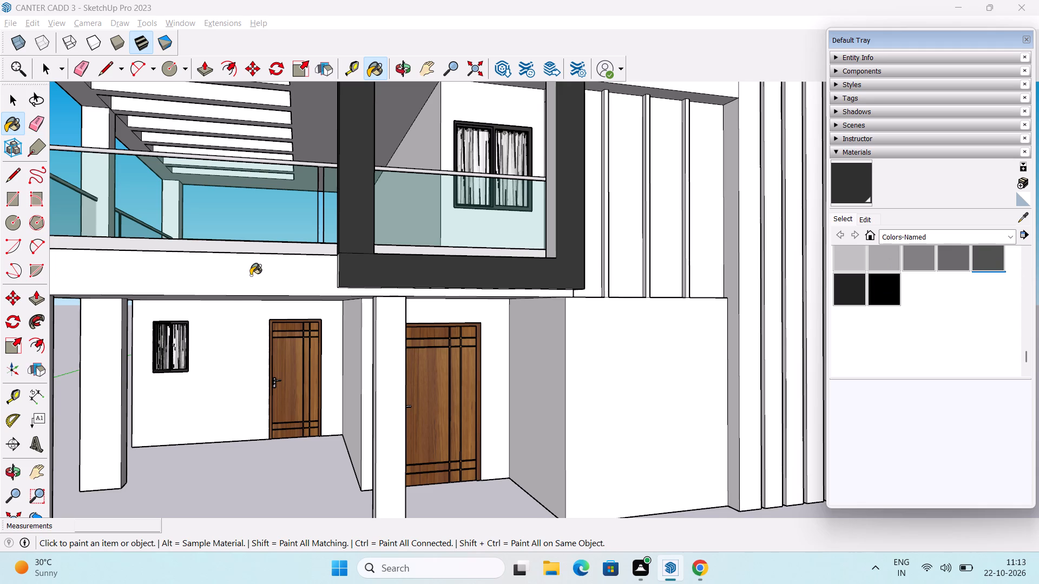
scroll(272, 286, up, 1)
middle_drag(278, 286, 241, 375)
scroll(299, 356, down, 1)
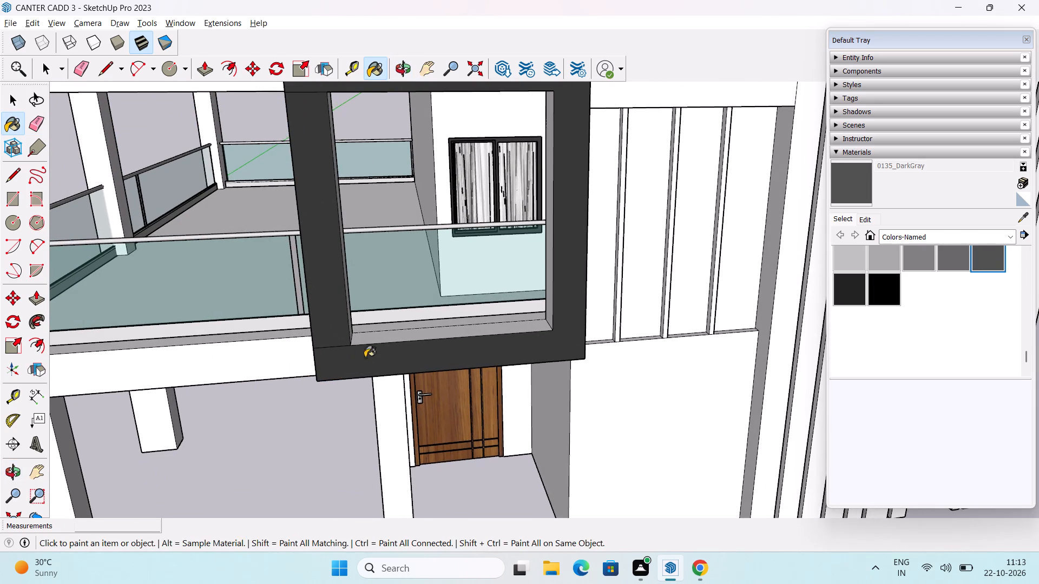
middle_drag(380, 354, 218, 382)
click(608, 309)
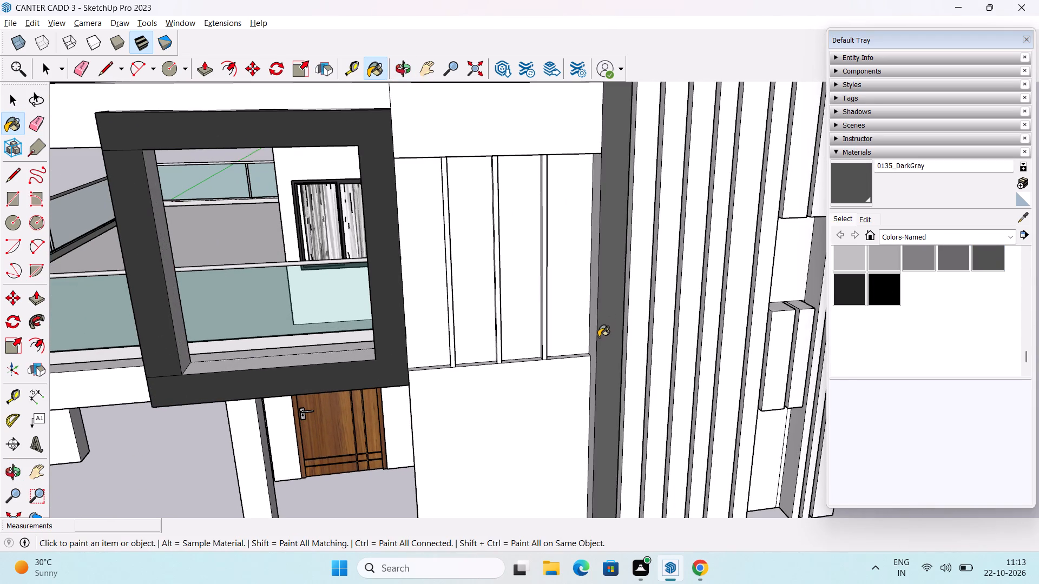
Examine the front facade from several angles, comparing the dark tower strip with the charcoal projecting frame.
scroll(599, 337, down, 3)
middle_drag(600, 362, 568, 331)
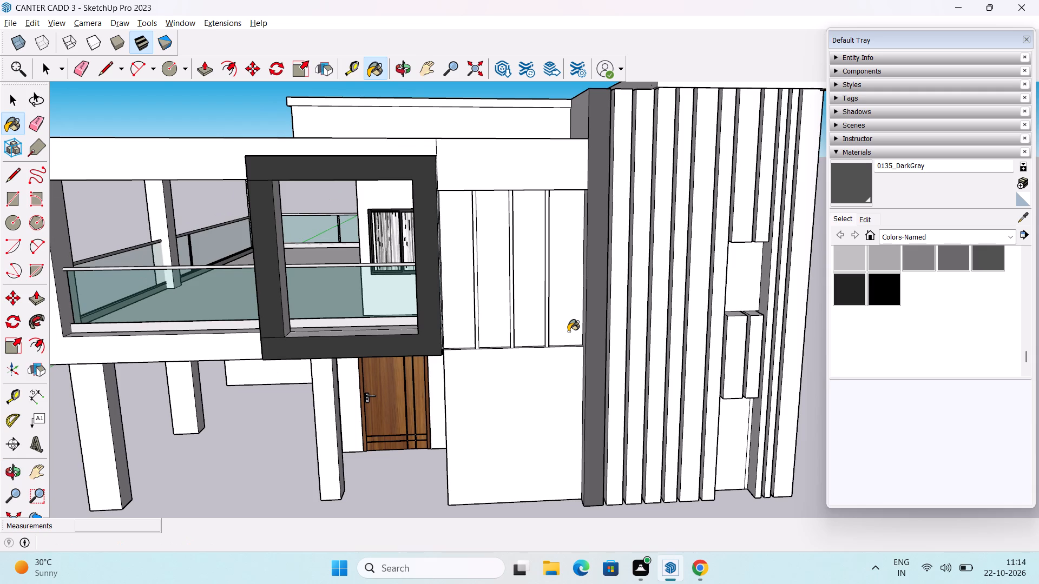
scroll(560, 331, down, 3)
middle_drag(545, 362, 601, 326)
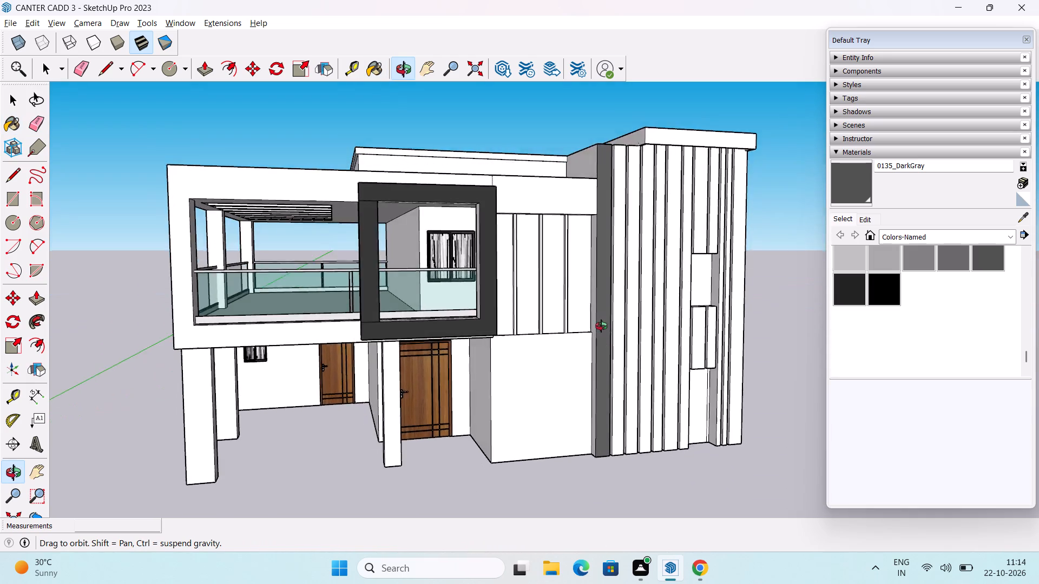
middle_drag(601, 326, 628, 351)
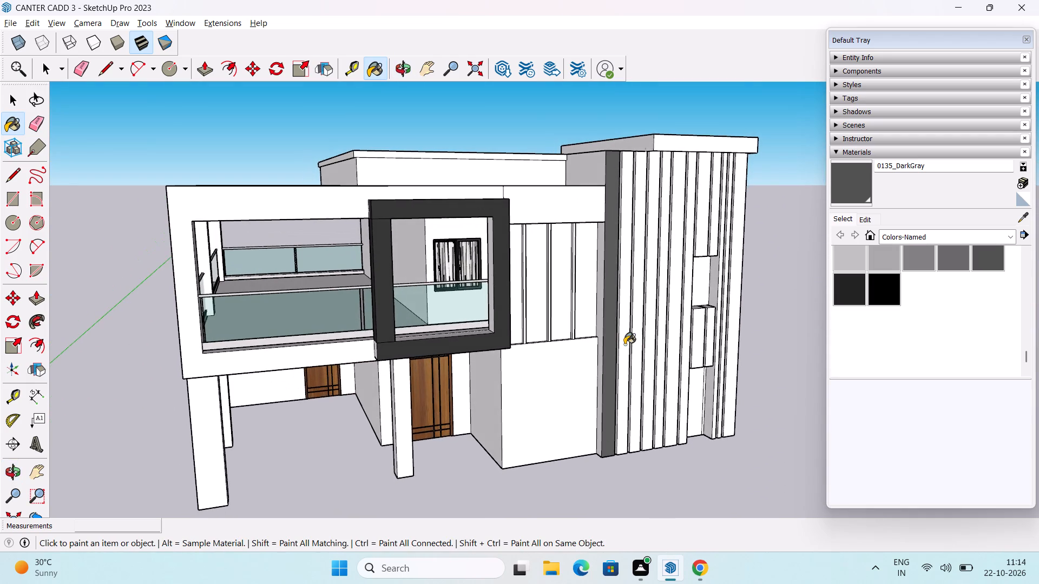
scroll(622, 337, up, 3)
middle_drag(652, 360, 626, 329)
scroll(652, 313, down, 2)
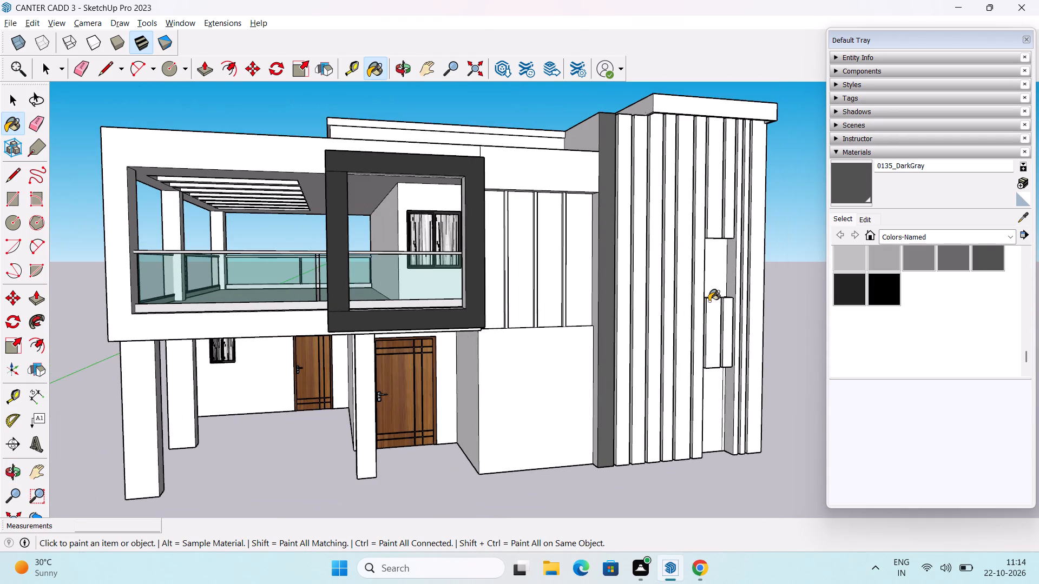
scroll(712, 243, up, 2)
middle_drag(672, 314, 676, 326)
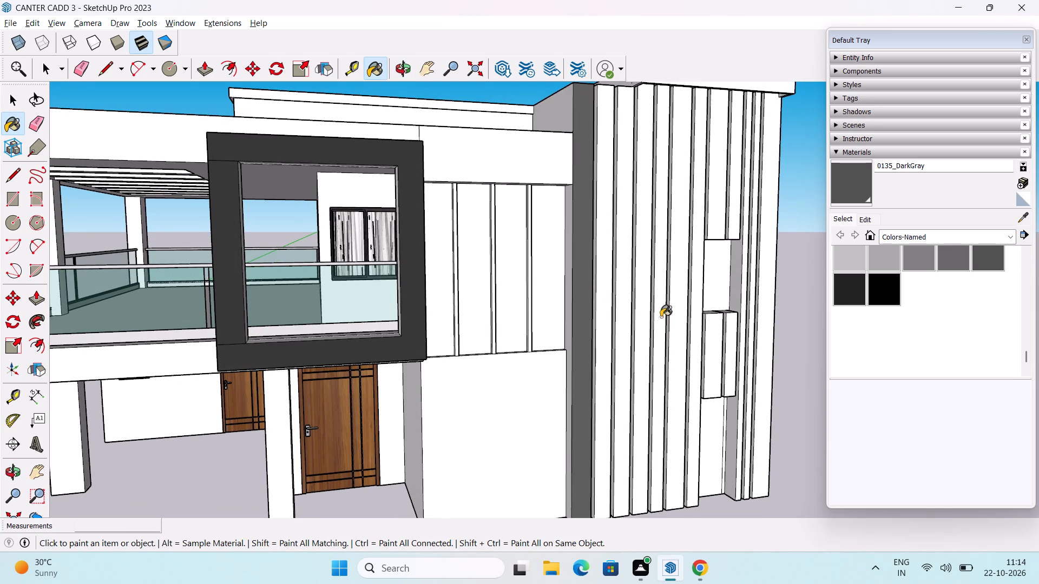
middle_drag(587, 374, 586, 350)
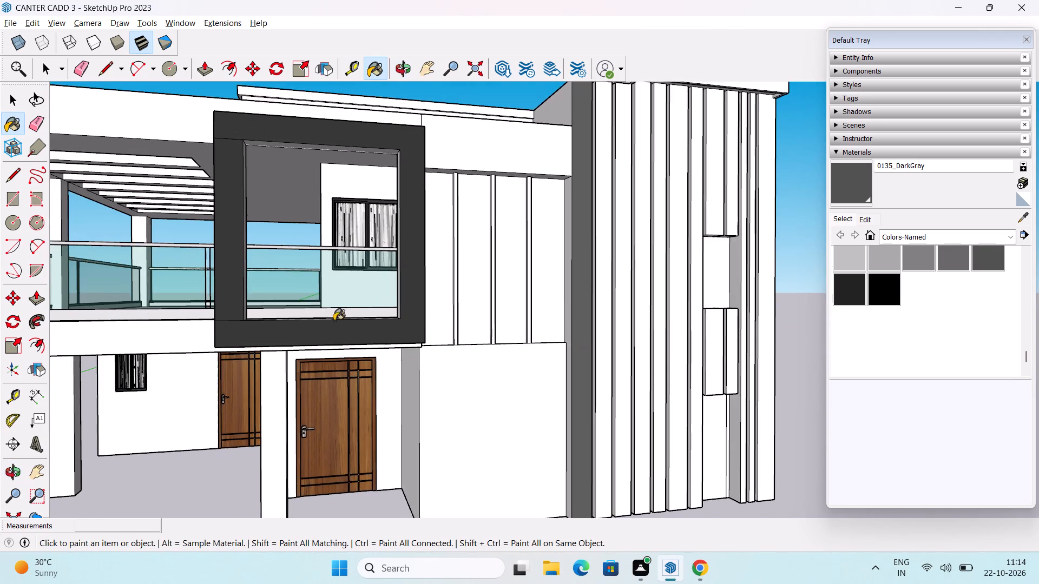
Repaint the front faces of the projecting frame with 0135_DarkGray.
scroll(378, 267, up, 2)
click(413, 289)
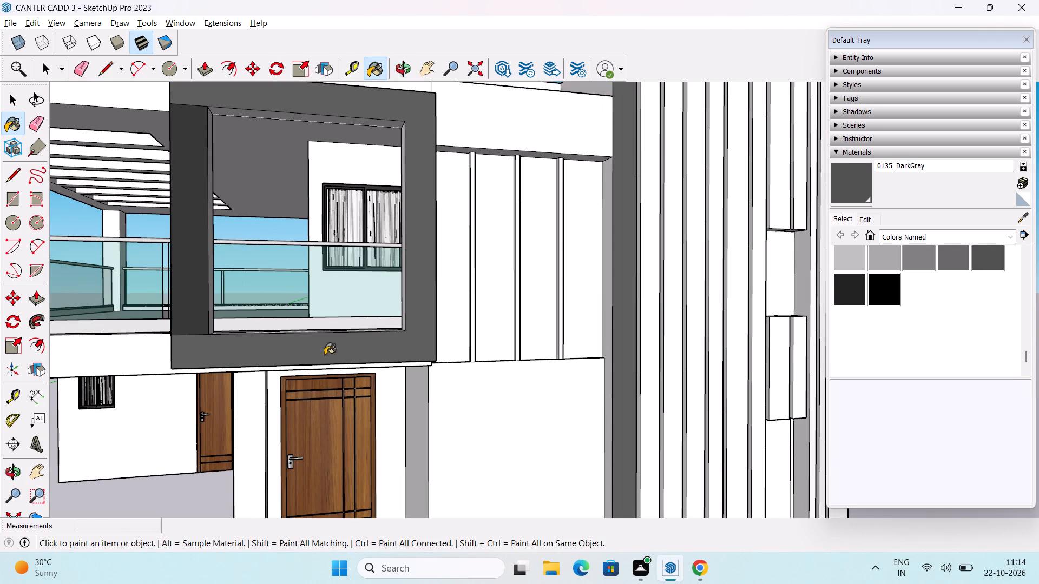
click(199, 201)
Paint the lower corner of the projecting frame's outer side, away from the tower, and the frame's underside with 0135_DarkGray.
scroll(199, 201, down, 3)
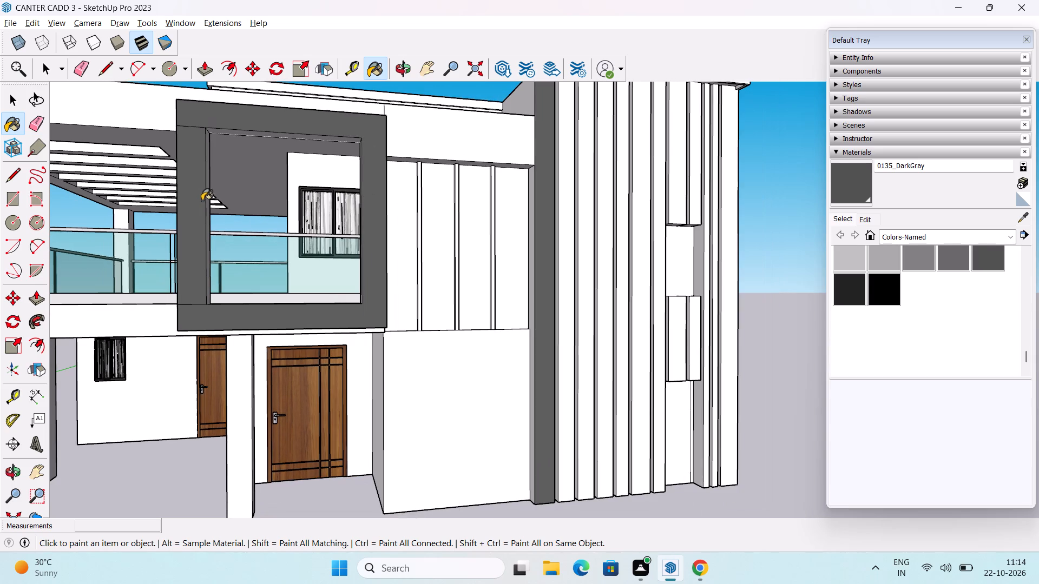
scroll(361, 137, down, 2)
middle_drag(354, 174, 397, 132)
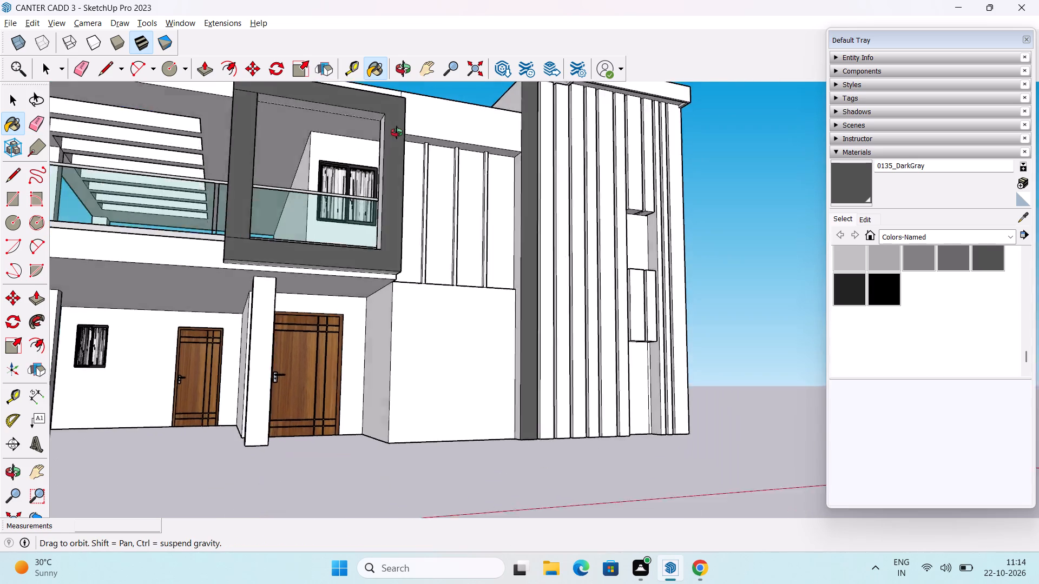
middle_drag(397, 132, 538, 152)
scroll(429, 287, up, 2)
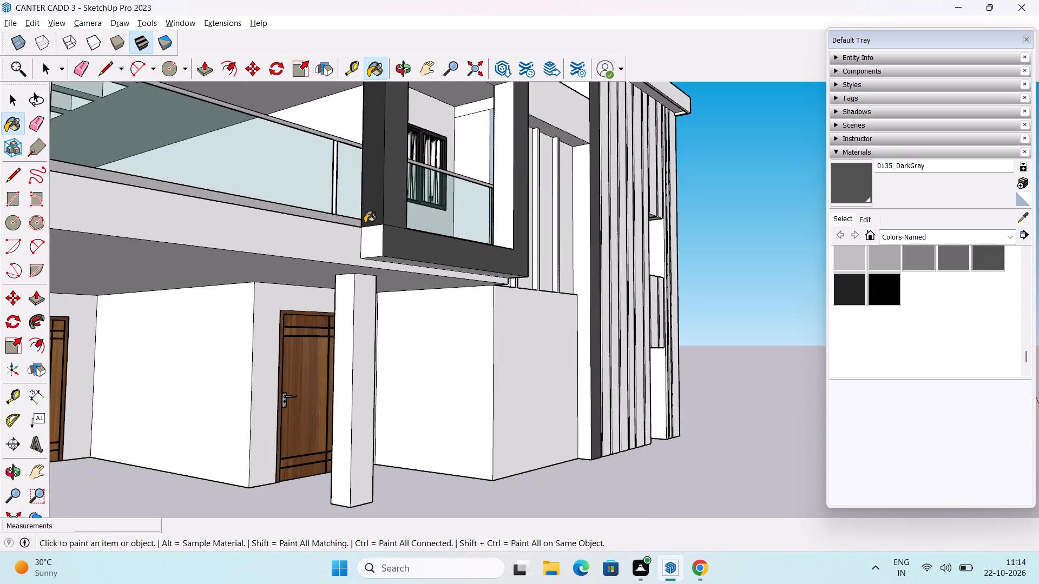
click(367, 234)
middle_drag(571, 366, 553, 320)
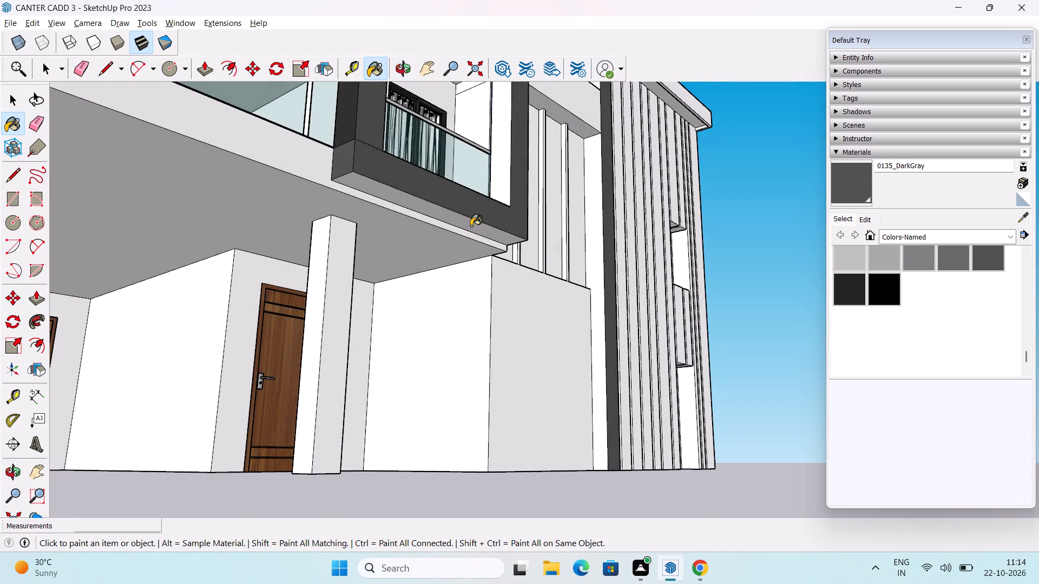
click(471, 226)
scroll(471, 225, down, 3)
middle_drag(471, 225, 445, 274)
scroll(453, 178, down, 1)
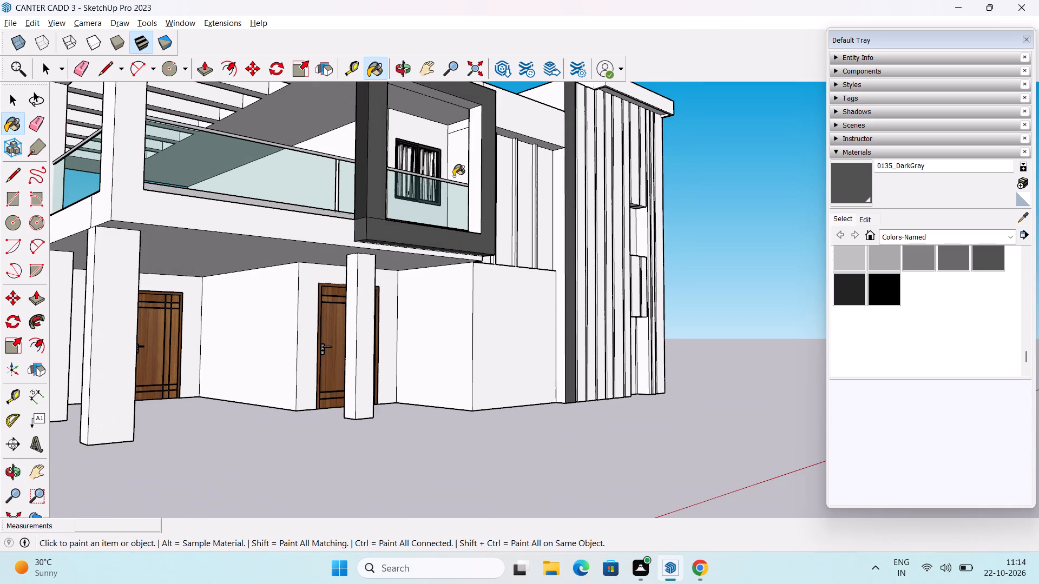
Paint the inner side, bottom and top faces of the projecting frame's opening with 0135_DarkGray.
shift+middle_drag(455, 194, 421, 351)
click(443, 295)
middle_drag(441, 328, 302, 354)
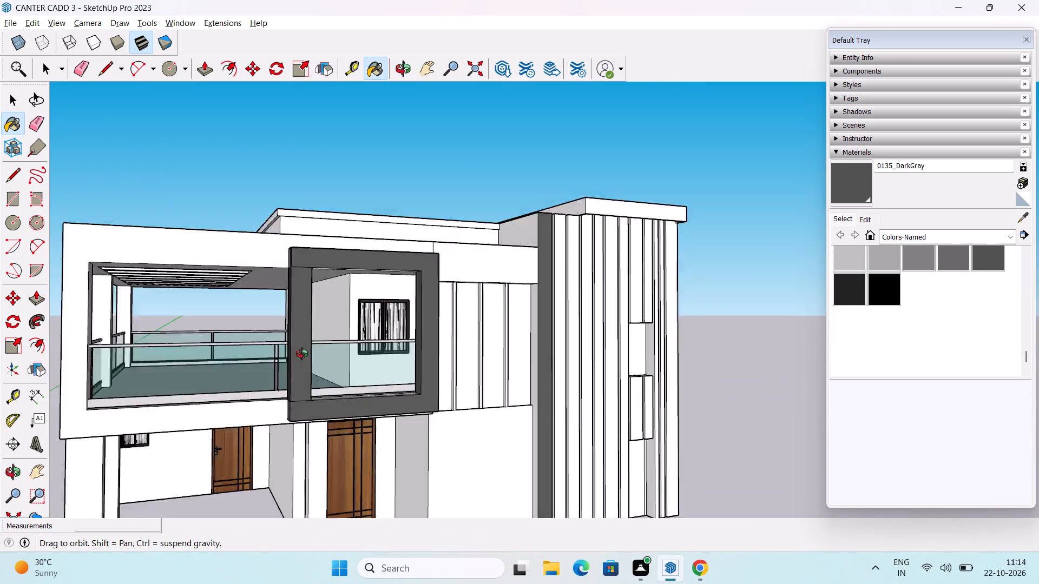
middle_drag(302, 354, 147, 411)
scroll(304, 341, up, 6)
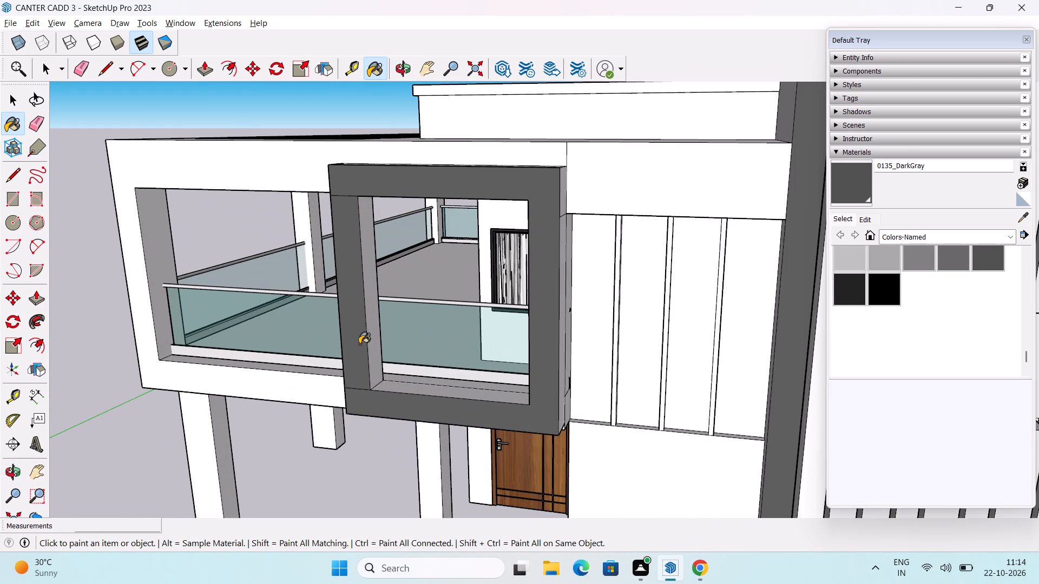
click(376, 348)
middle_drag(551, 422, 556, 532)
shift+middle_drag(555, 530, 530, 398)
click(476, 436)
middle_drag(481, 417, 535, 240)
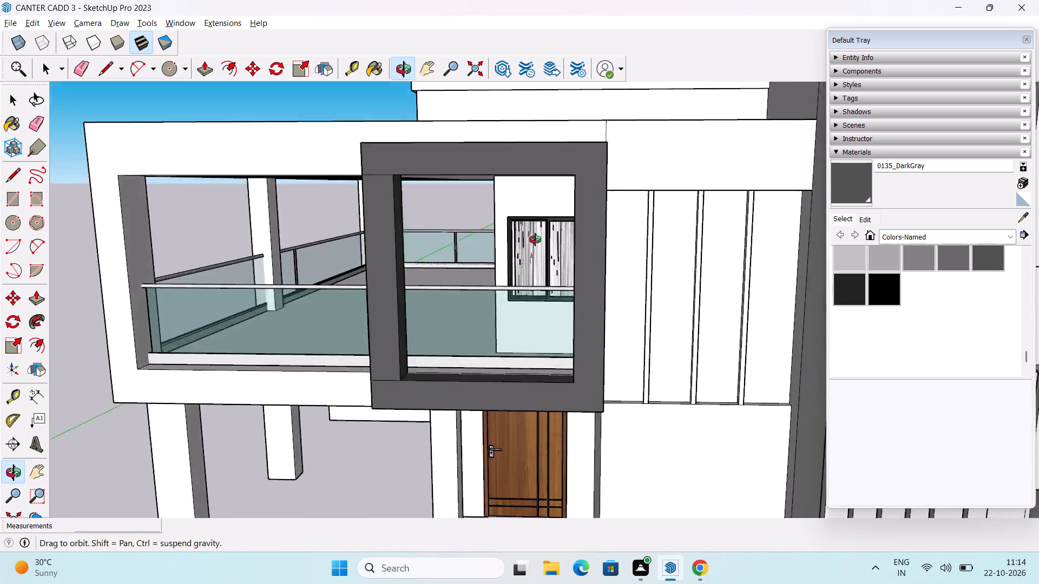
middle_drag(535, 240, 536, 103)
shift+middle_drag(531, 103, 508, 247)
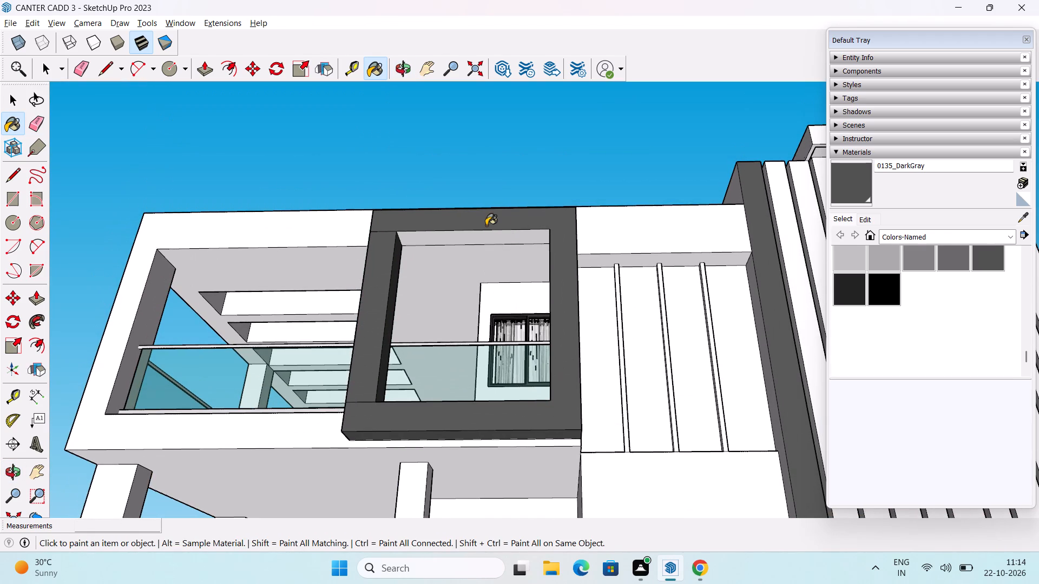
click(486, 236)
Paint the projecting frame's outer side faces, on the side towards the slatted tower, with 0135_DarkGray.
scroll(496, 235, down, 7)
middle_drag(501, 261, 487, 393)
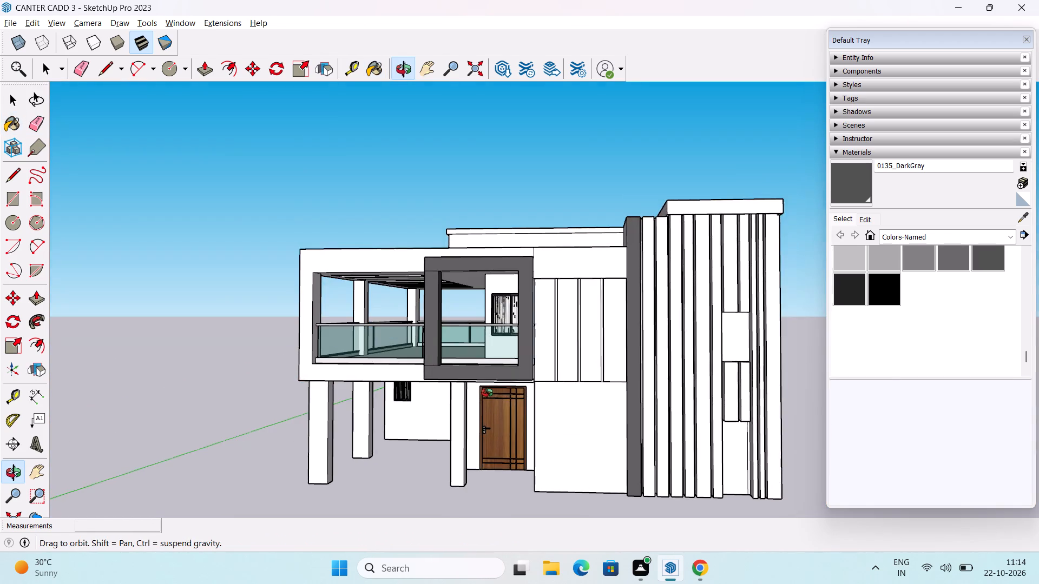
middle_drag(487, 393, 487, 391)
scroll(518, 363, down, 1)
shift+middle_drag(518, 364, 462, 406)
middle_drag(496, 395, 449, 397)
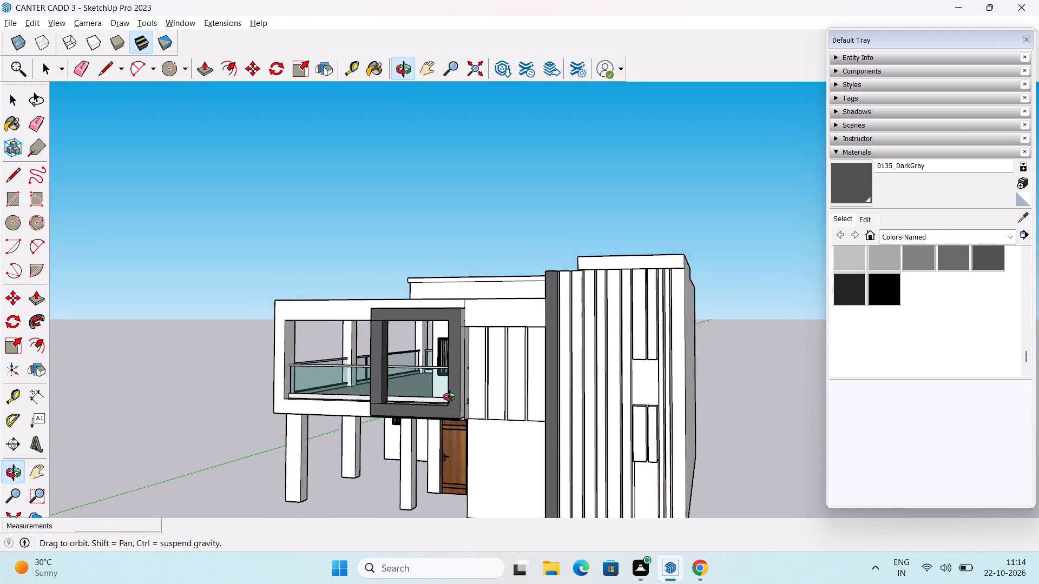
middle_drag(449, 397, 407, 410)
scroll(450, 293, up, 7)
click(451, 326)
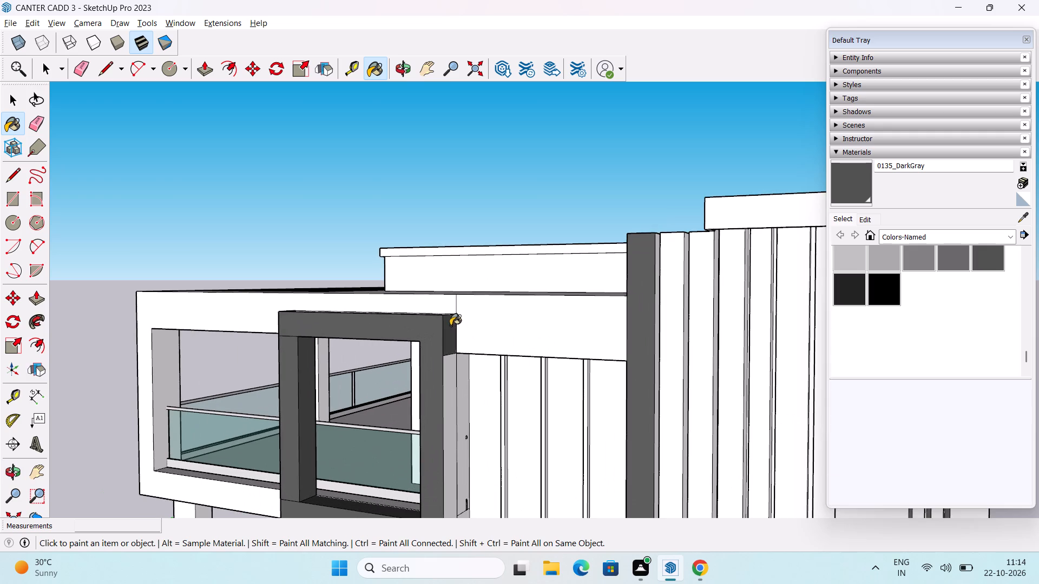
middle_drag(444, 314, 438, 336)
scroll(438, 335, down, 2)
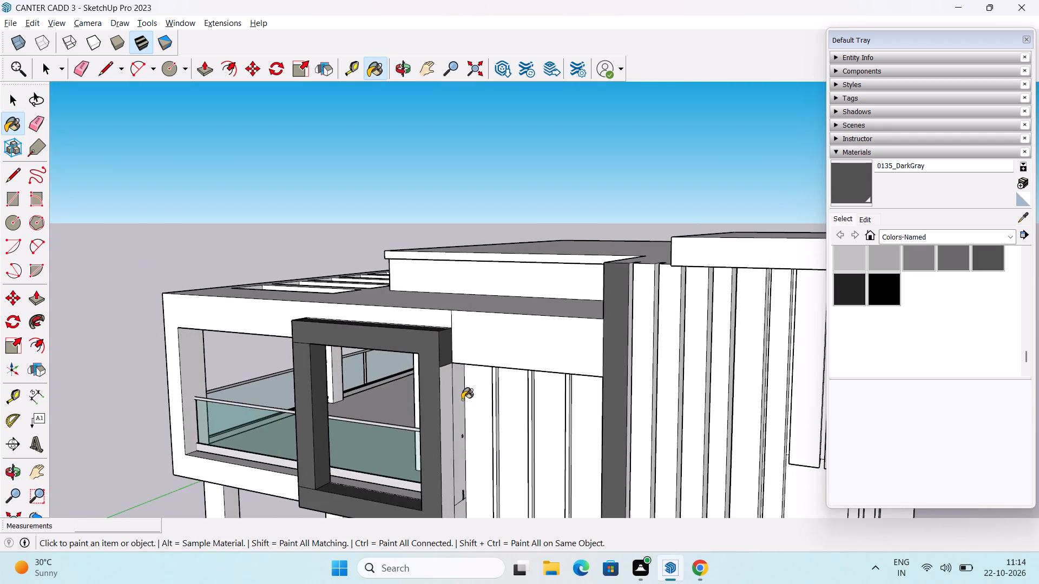
shift+middle_drag(462, 402, 468, 332)
scroll(419, 408, up, 2)
click(459, 402)
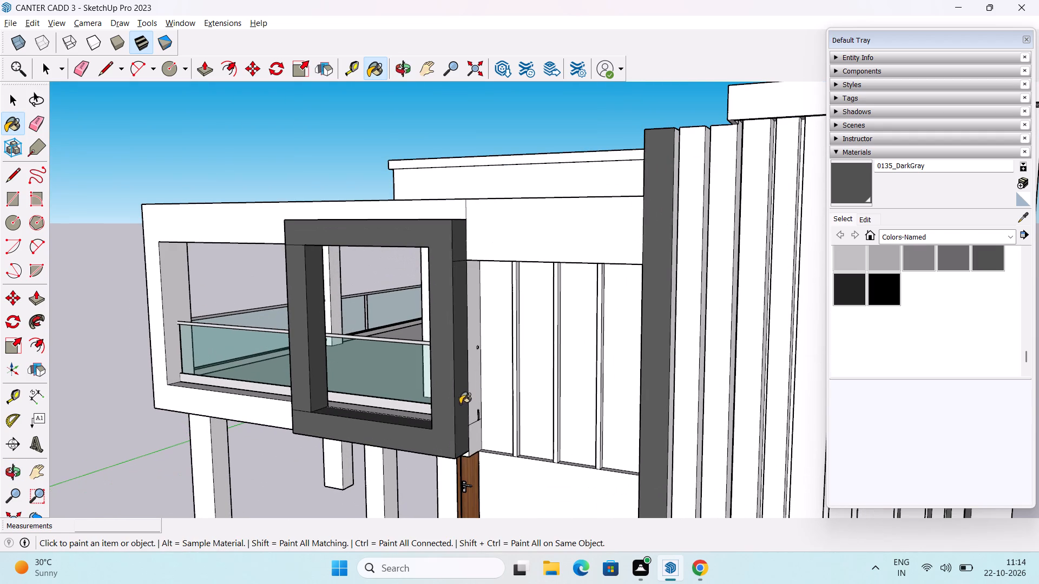
Paint the tower edge strip's narrow side face, beside the ribbed upper wall, with 0135_DarkGray.
scroll(460, 404, down, 3)
middle_drag(459, 457, 747, 404)
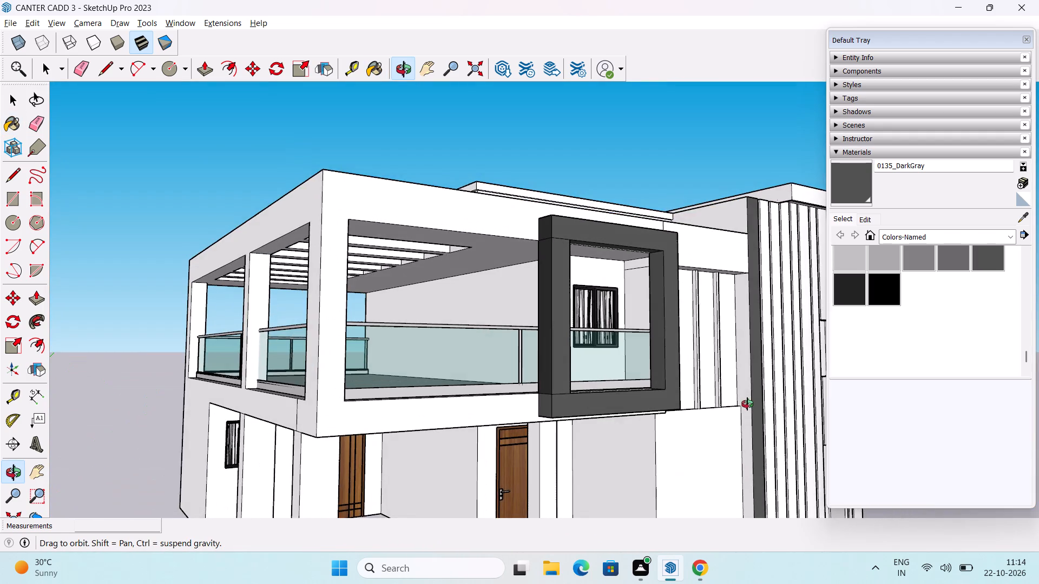
middle_drag(747, 404, 470, 419)
scroll(659, 280, up, 2)
scroll(574, 243, up, 2)
middle_drag(564, 268, 733, 323)
middle_drag(650, 344, 675, 350)
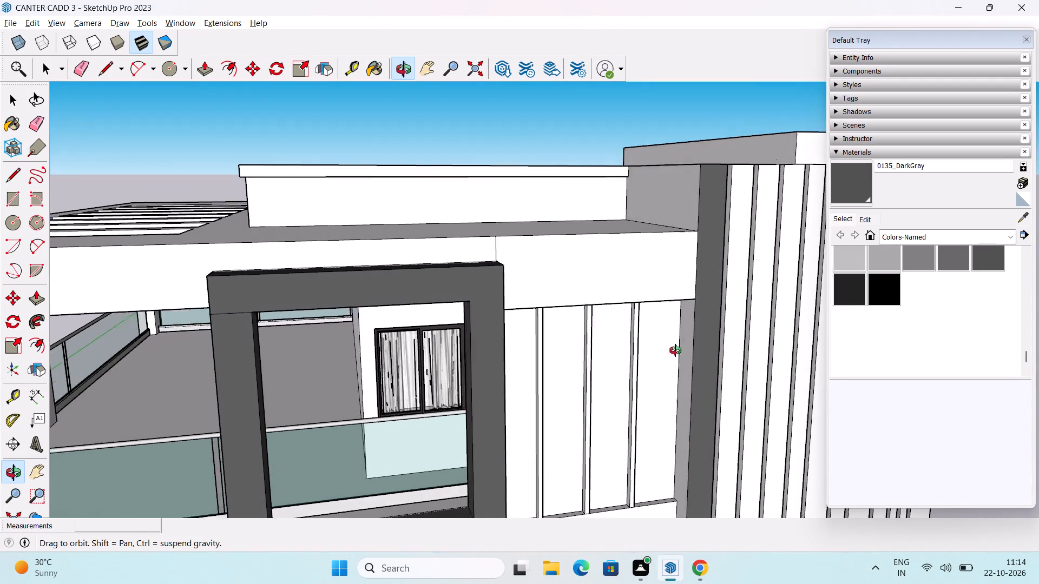
middle_drag(675, 350, 696, 368)
click(696, 356)
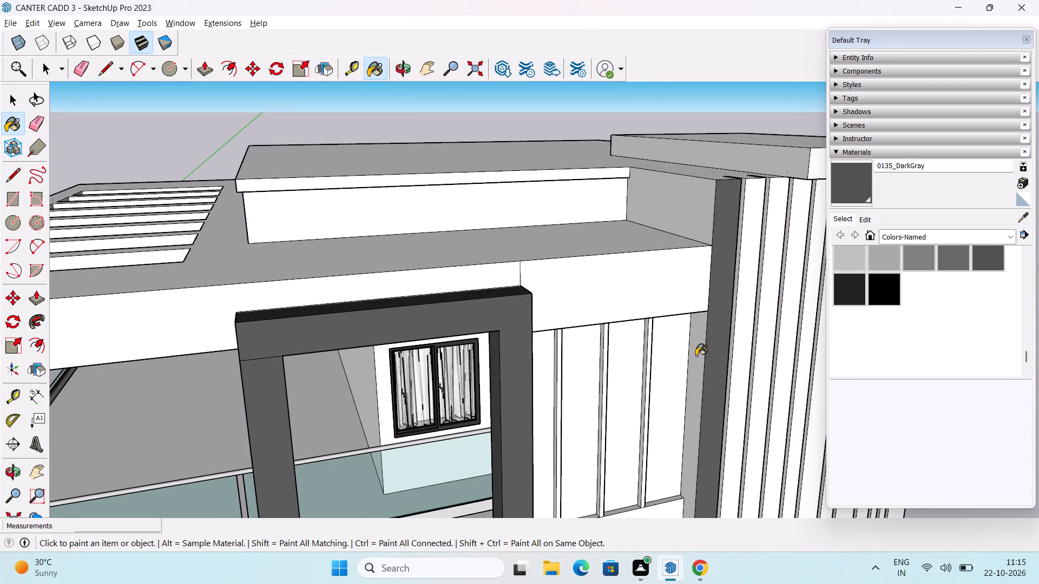
Paint the first tower slat beside the edge strip and the faces of the recess between them with 0135_DarkGray.
scroll(696, 356, down, 4)
shift+middle_drag(678, 412, 637, 104)
scroll(662, 126, down, 2)
middle_drag(662, 147, 630, 262)
shift+middle_drag(652, 214, 633, 304)
shift+scroll(633, 303, down, 1)
scroll(611, 156, up, 3)
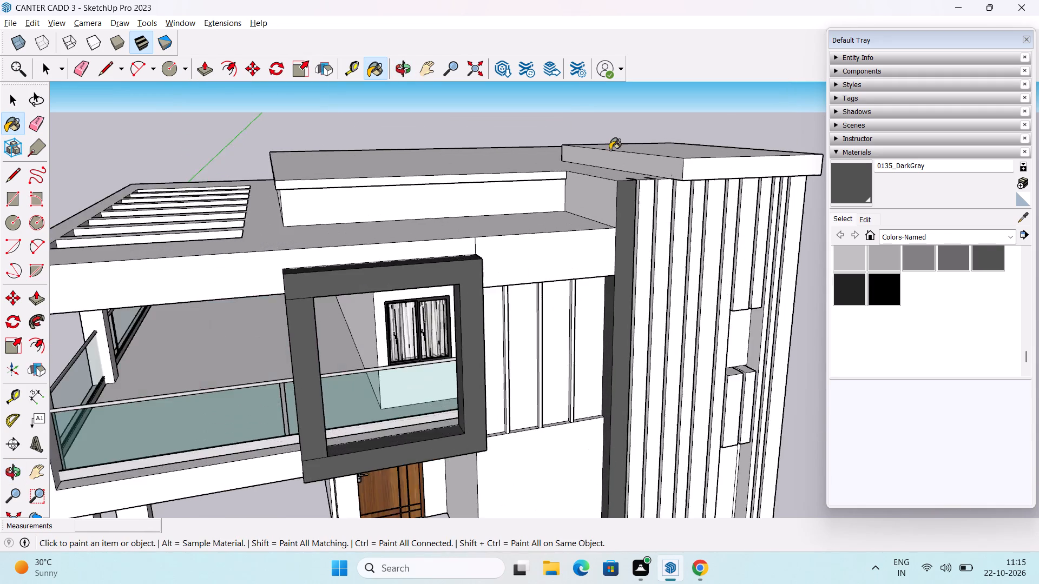
scroll(616, 242, up, 3)
middle_drag(683, 300, 602, 317)
scroll(603, 303, up, 9)
click(631, 291)
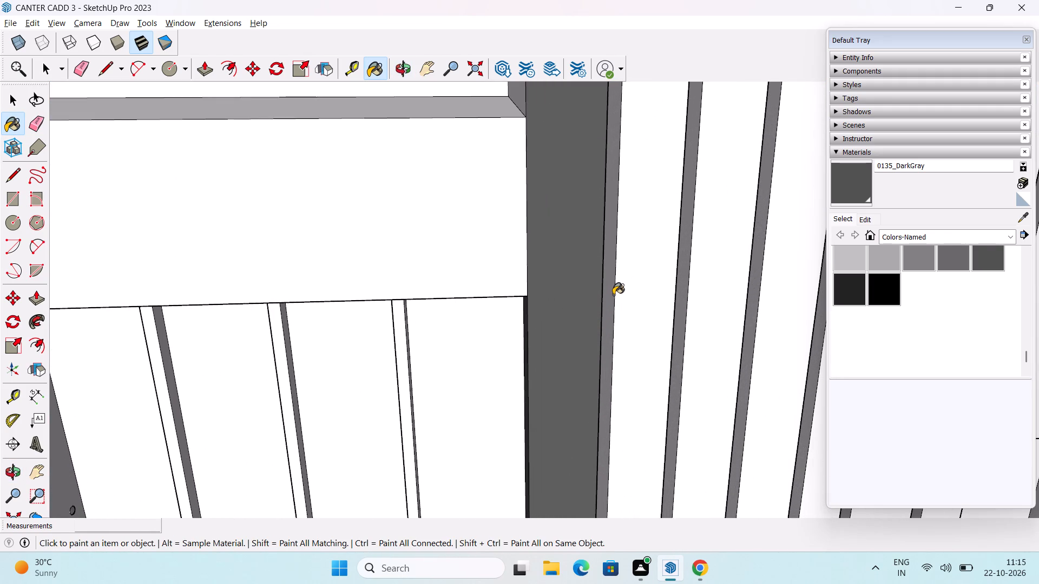
click(608, 301)
middle_drag(622, 325, 568, 323)
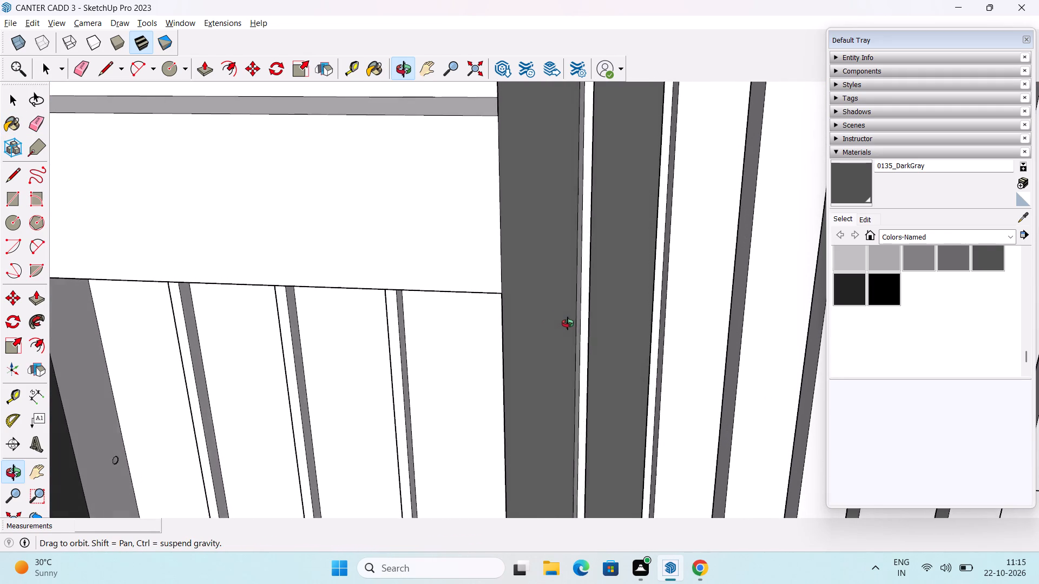
middle_drag(568, 323, 568, 324)
click(586, 266)
middle_drag(587, 282, 533, 295)
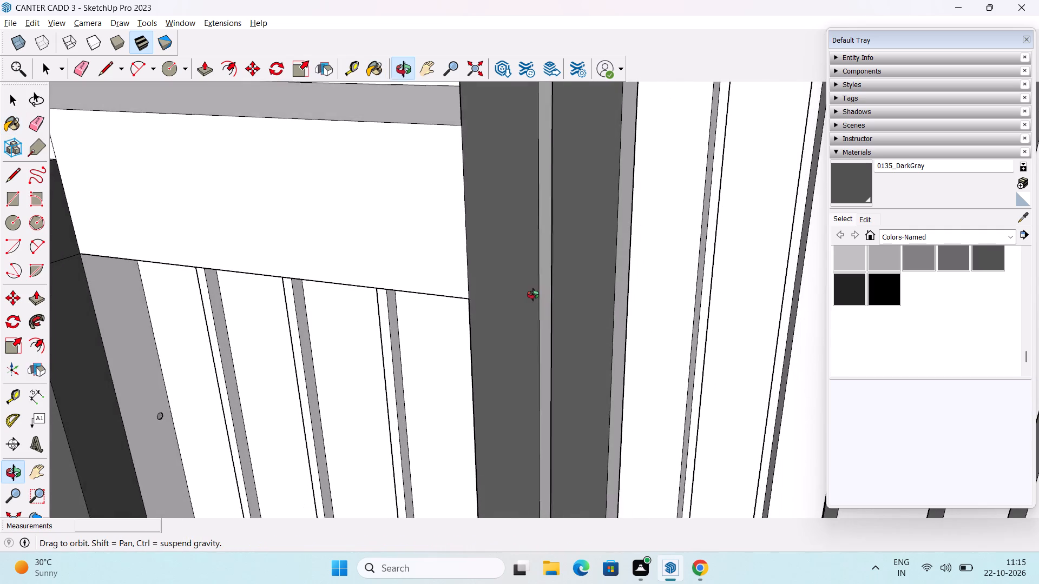
middle_drag(533, 295, 520, 304)
click(535, 290)
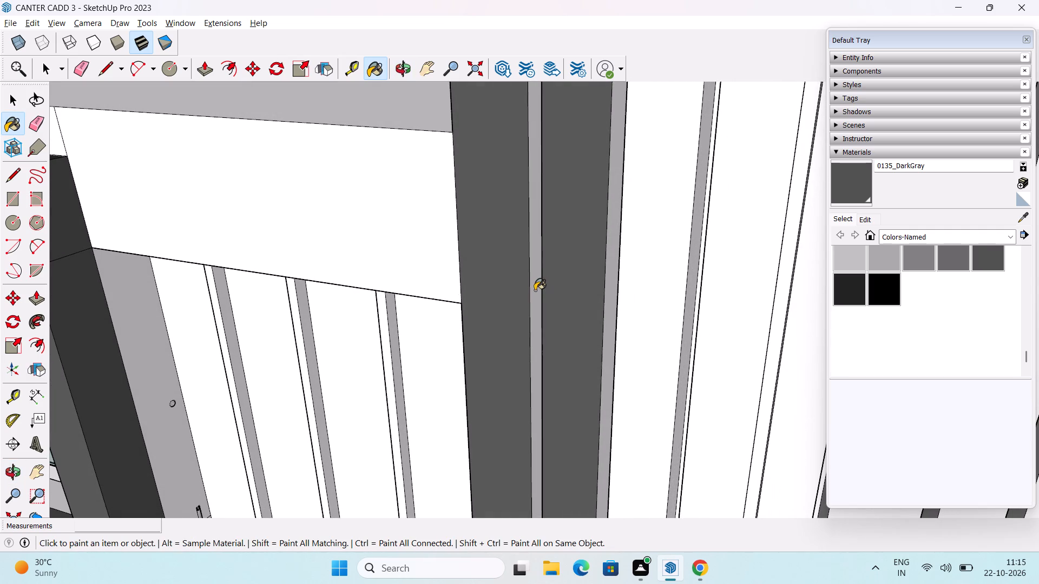
Paint the second tower slat's side and front, plus the recess between the first and second slats, with 0135_DarkGray.
click(612, 310)
click(630, 312)
scroll(608, 355, down, 3)
middle_drag(591, 380, 691, 373)
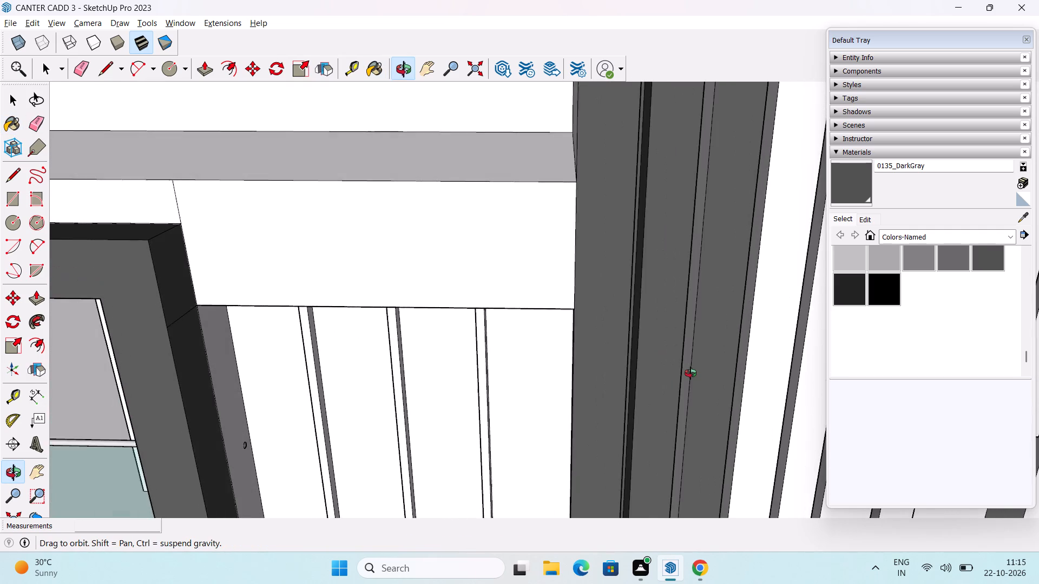
middle_drag(691, 373, 633, 364)
scroll(634, 354, up, 3)
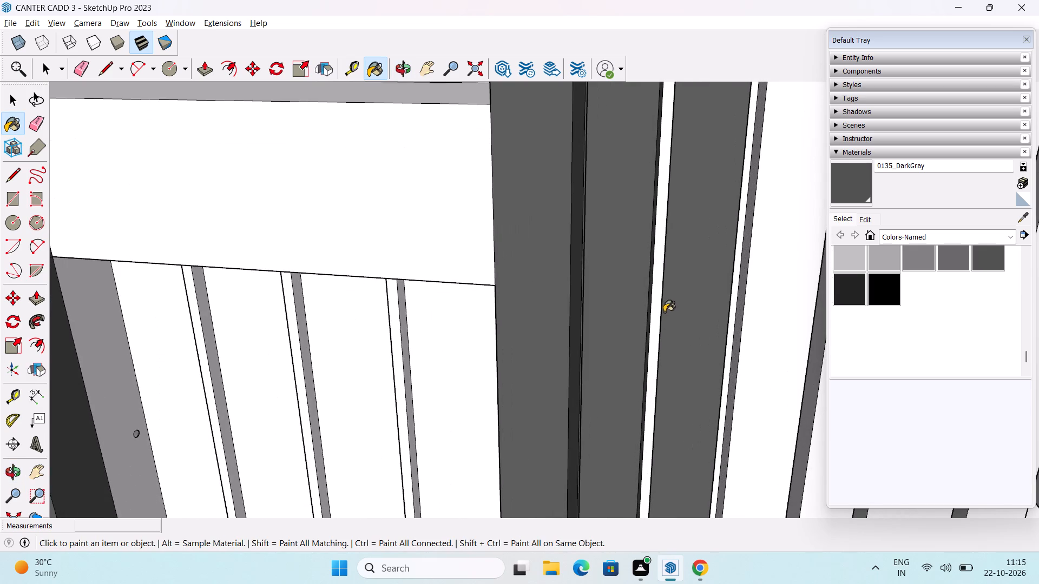
click(655, 324)
middle_drag(655, 340, 672, 343)
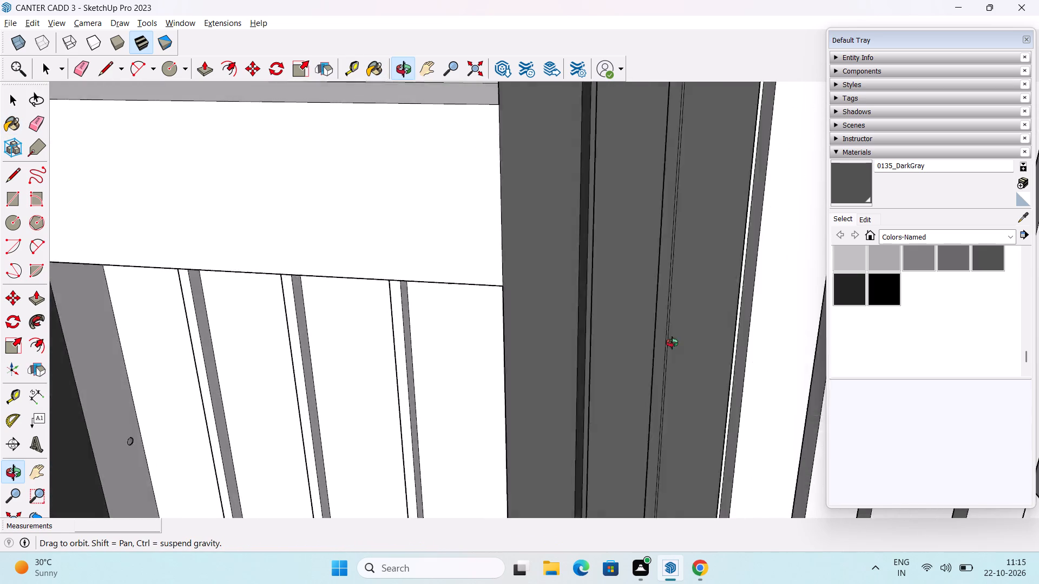
middle_drag(672, 343, 726, 348)
click(706, 328)
middle_drag(701, 347, 668, 347)
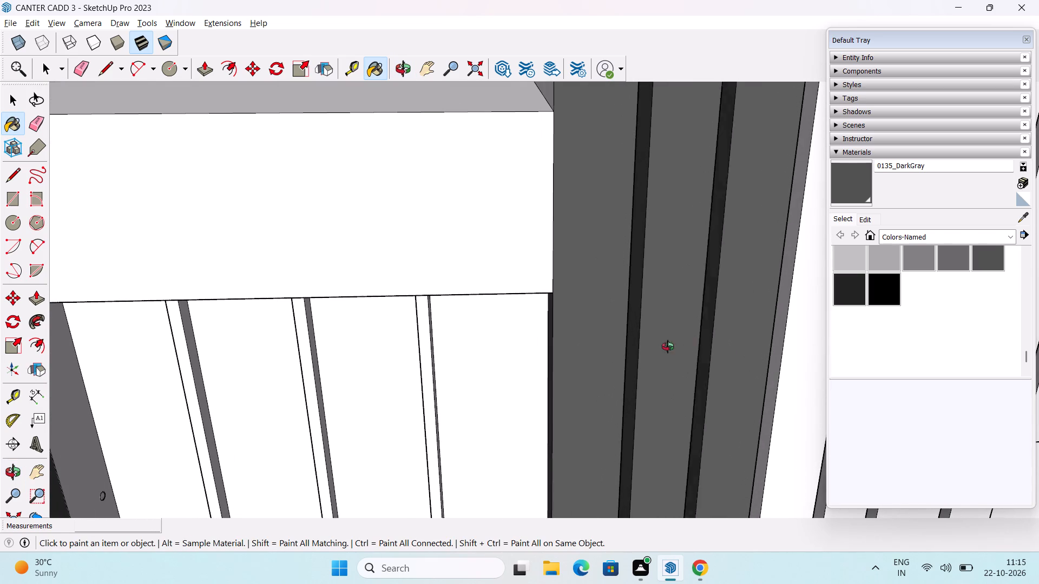
middle_drag(668, 347, 509, 344)
click(615, 328)
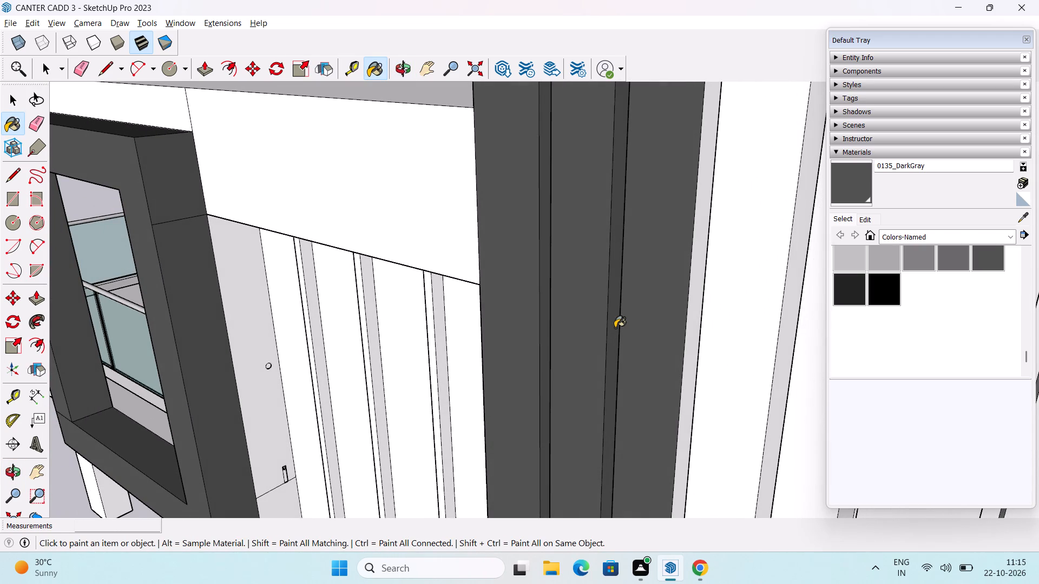
Paint the third tower slat's side and front, plus the recess between the second and third slats, with 0135_DarkGray.
click(692, 322)
click(717, 327)
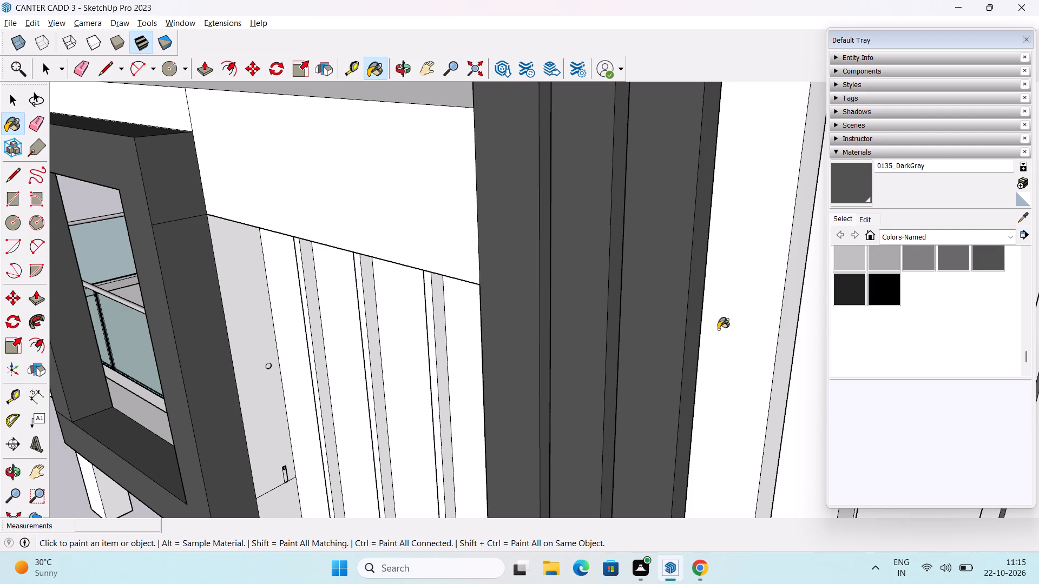
scroll(718, 329, down, 4)
middle_drag(707, 342, 794, 333)
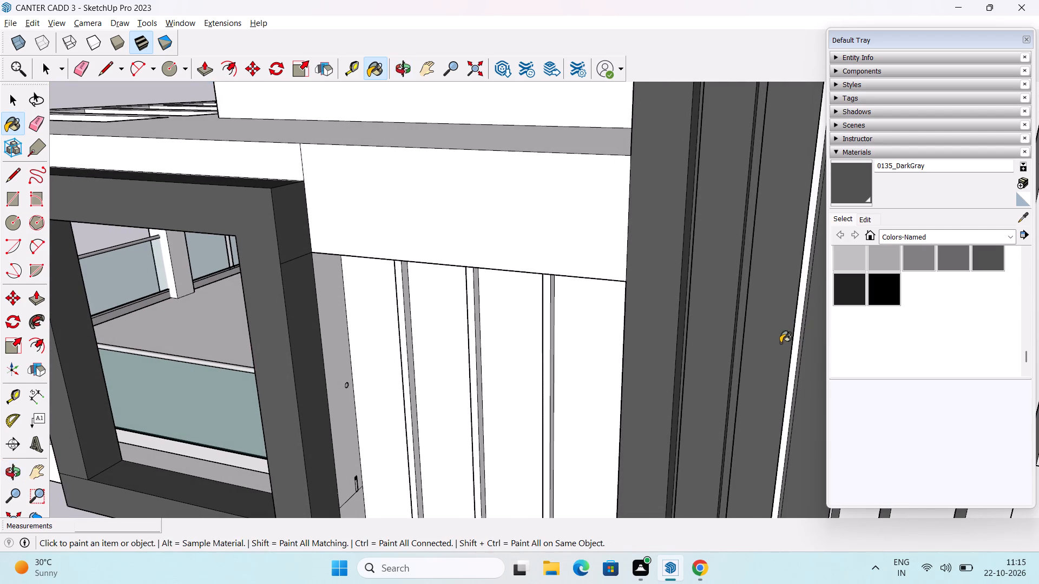
shift+middle_drag(780, 343, 600, 395)
middle_drag(599, 391, 639, 362)
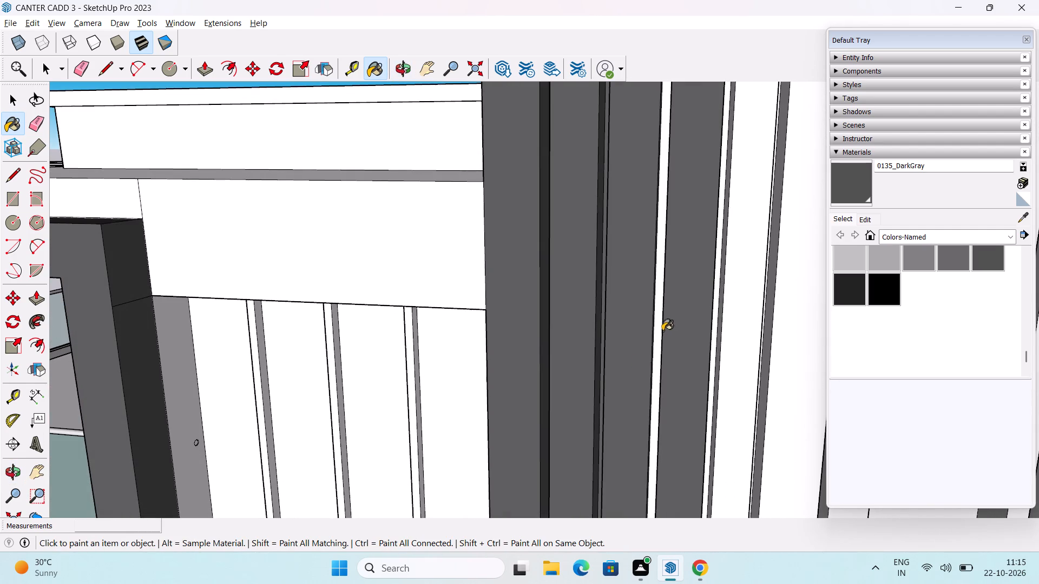
click(657, 336)
middle_drag(651, 350, 532, 327)
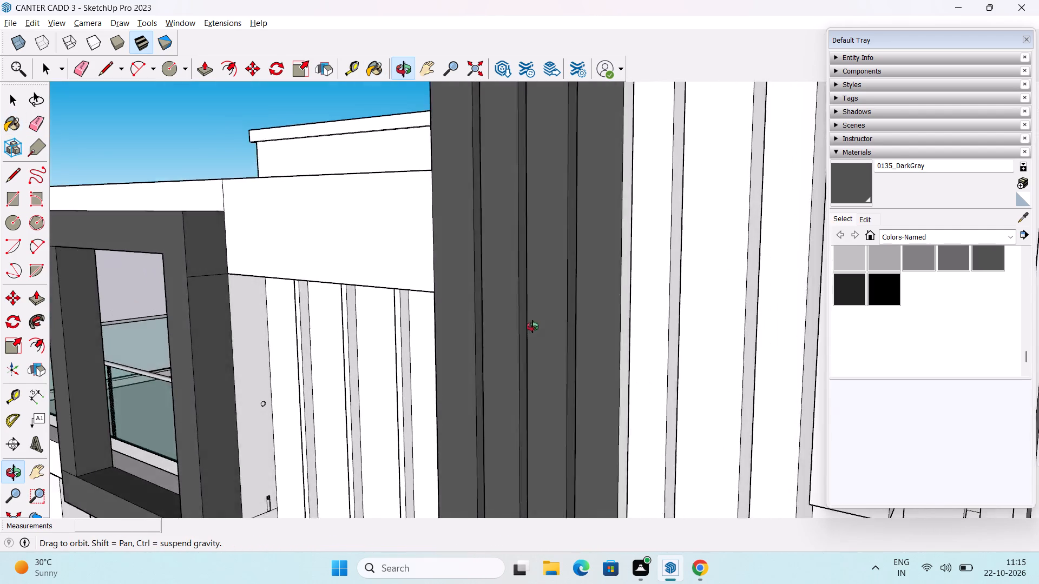
middle_drag(532, 327, 768, 359)
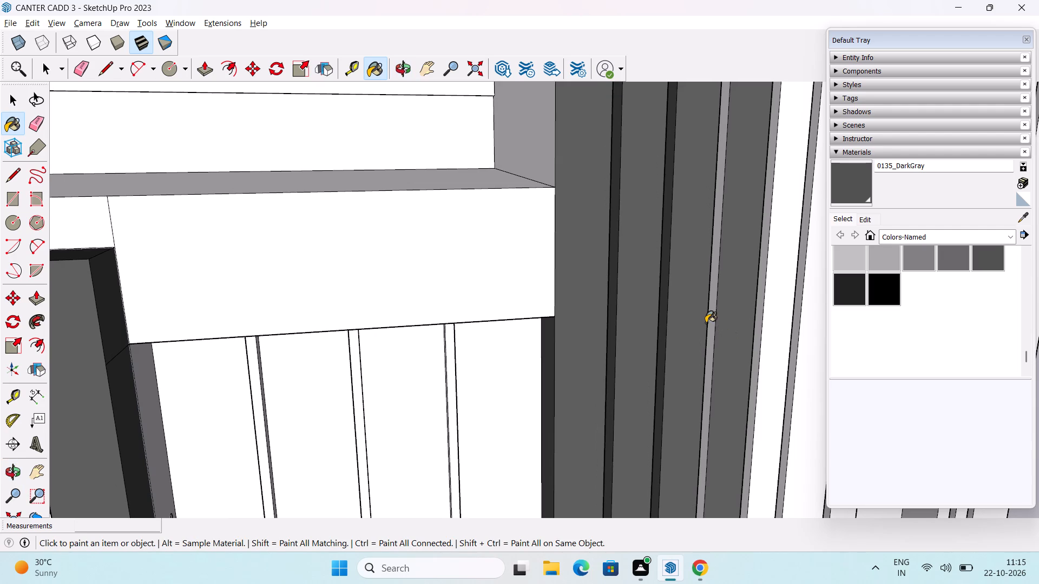
click(711, 321)
Paint the fourth tower slat's side and front, plus the recess between the third and fourth slats, with 0135_DarkGray.
scroll(711, 321, down, 5)
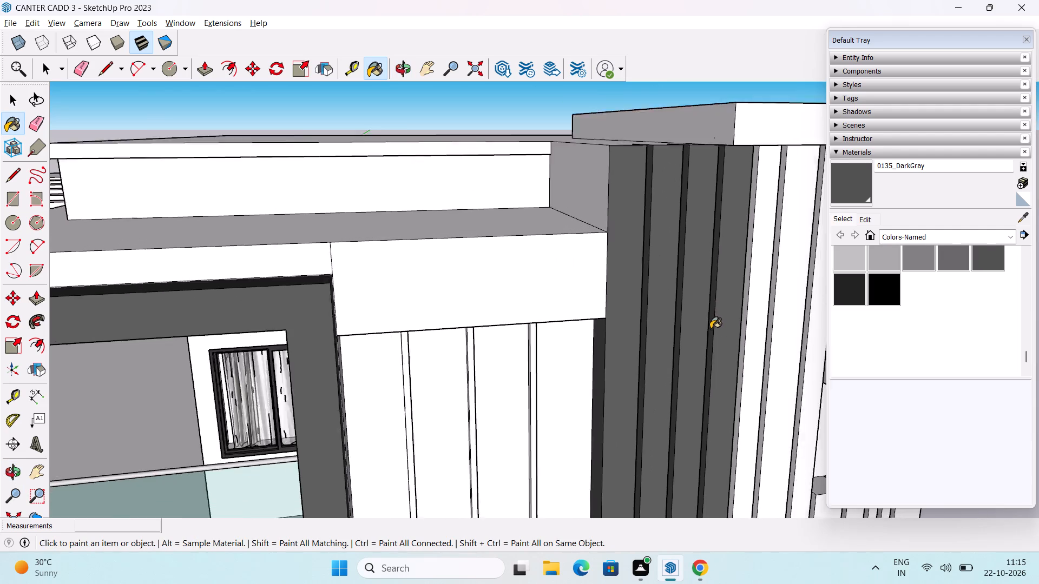
scroll(711, 329, down, 1)
shift+middle_drag(700, 359, 509, 331)
click(559, 381)
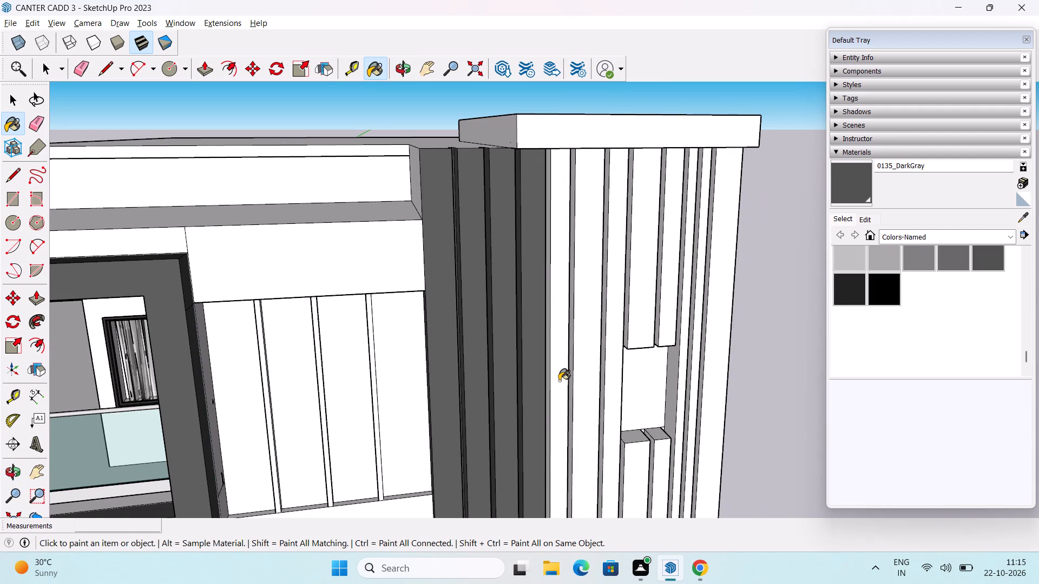
scroll(554, 388, up, 3)
click(547, 371)
middle_drag(588, 393, 494, 378)
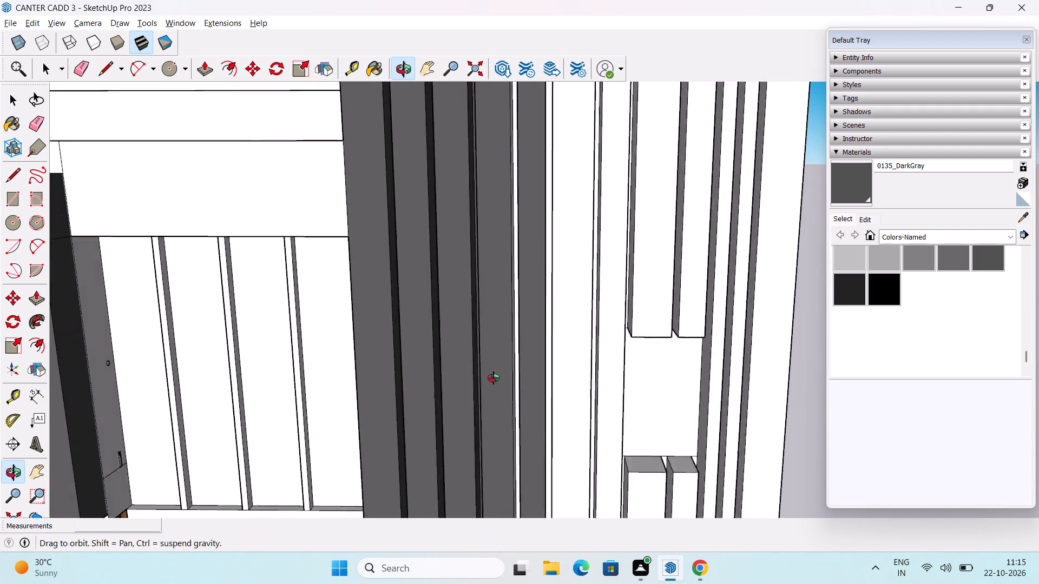
middle_drag(494, 378, 465, 378)
scroll(497, 364, up, 2)
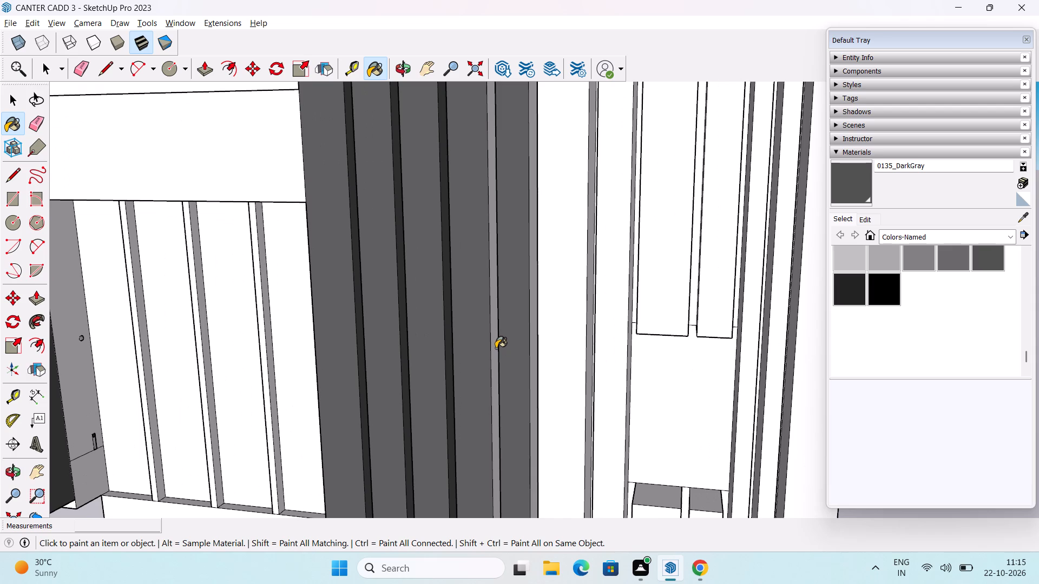
click(496, 348)
middle_drag(504, 363, 582, 370)
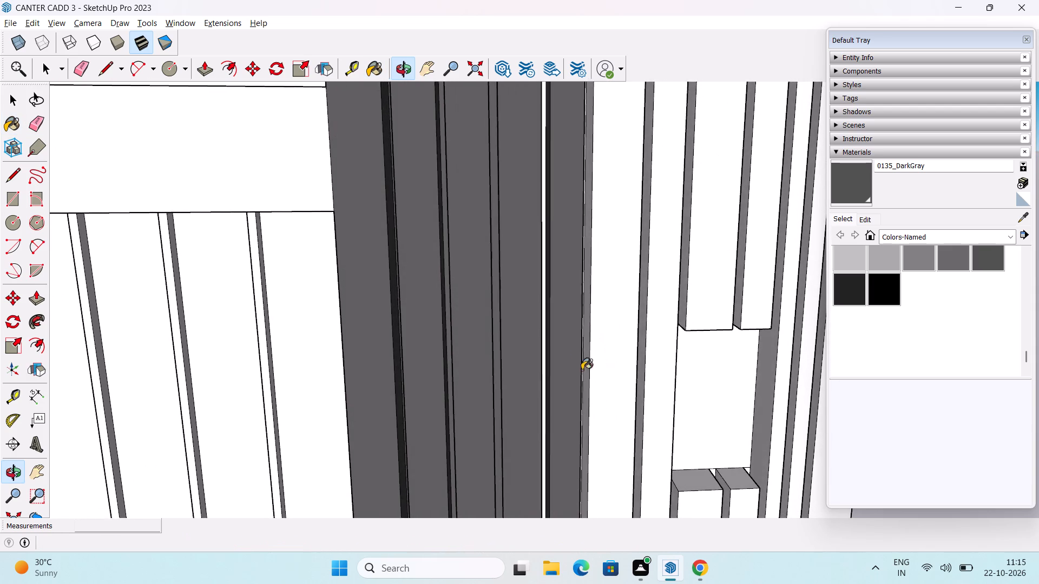
scroll(561, 343, up, 4)
click(536, 329)
scroll(538, 329, down, 1)
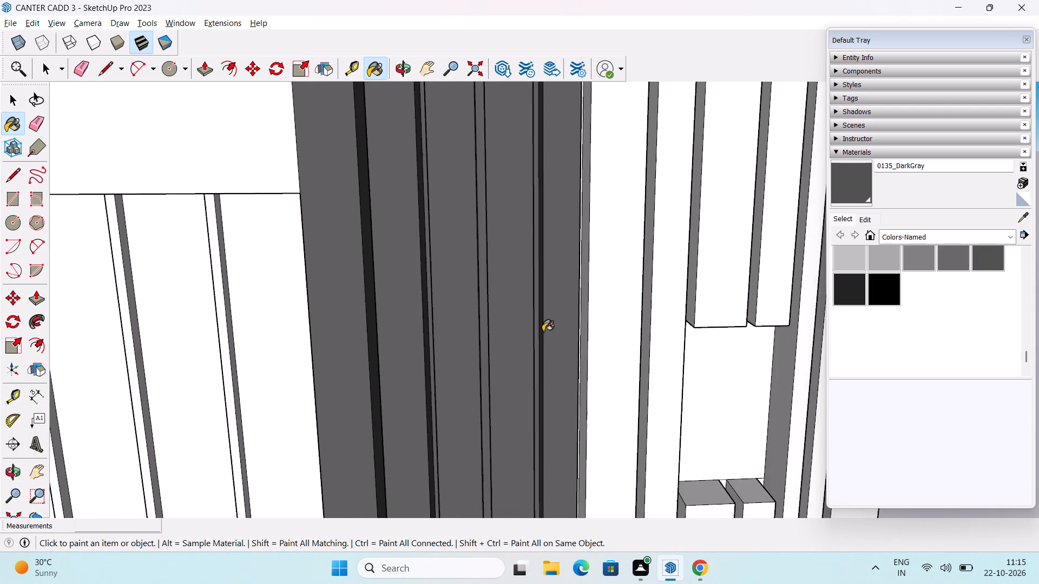
Paint the fifth tower slat's front and inner side, plus the recess between the fourth and fifth slats, with 0135_DarkGray.
scroll(543, 331, down, 7)
middle_drag(550, 333, 552, 306)
middle_drag(562, 314, 512, 320)
scroll(574, 317, up, 7)
scroll(547, 339, down, 4)
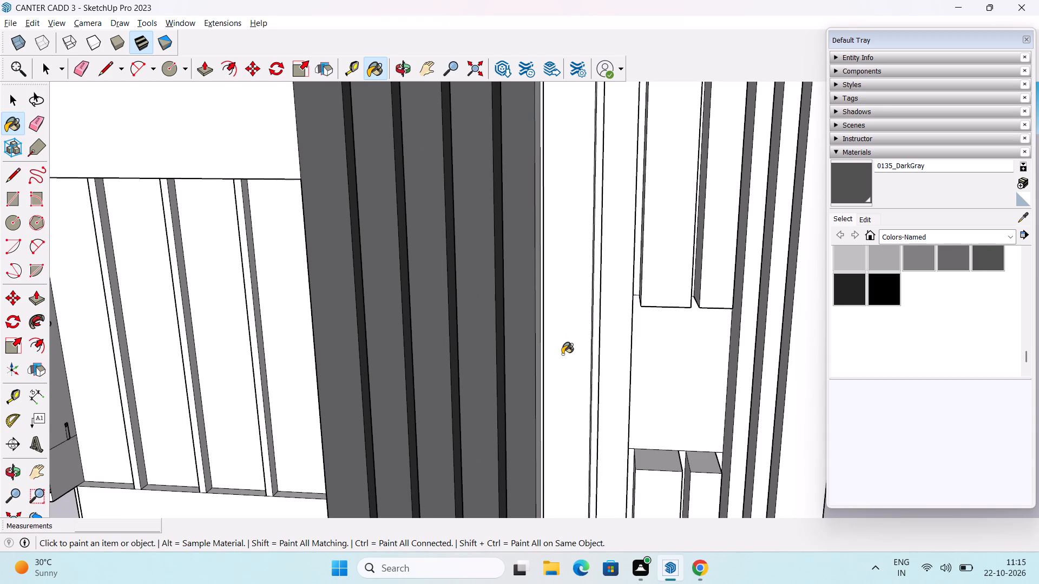
middle_click(562, 354)
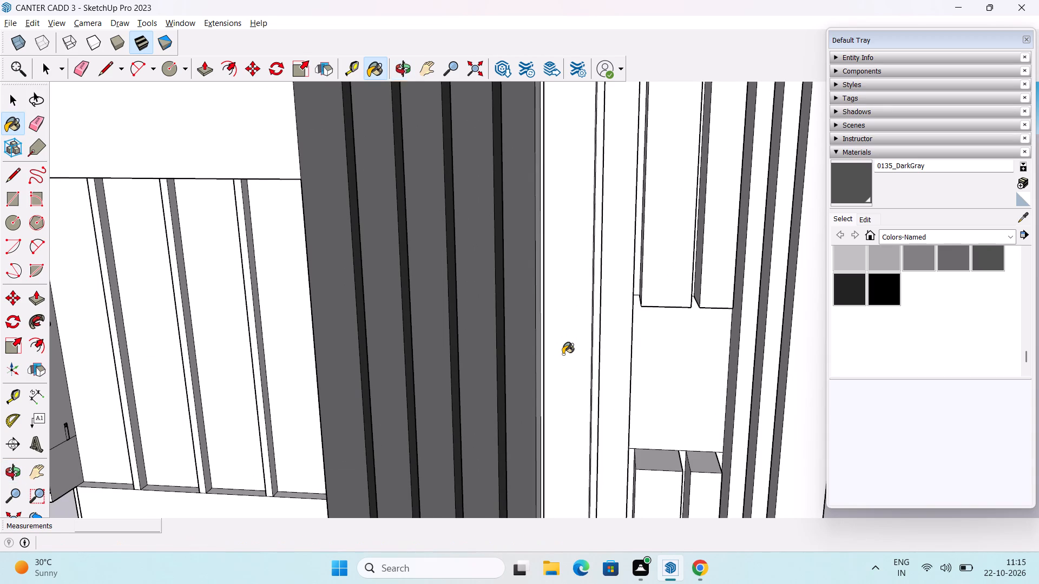
scroll(563, 353, up, 8)
click(517, 357)
middle_drag(583, 355, 624, 353)
click(523, 342)
middle_drag(551, 352, 608, 351)
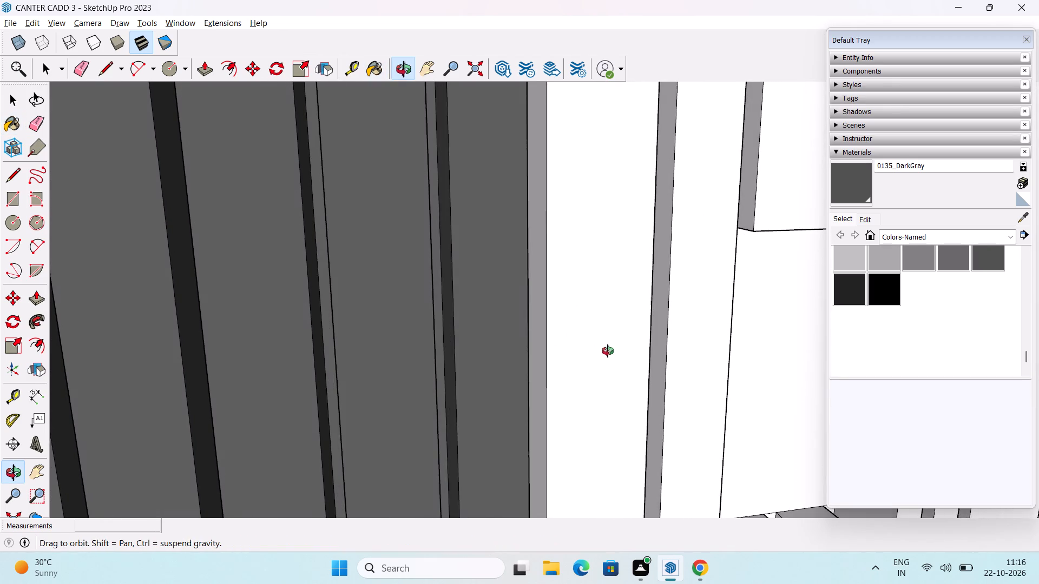
middle_drag(608, 351, 614, 353)
click(543, 351)
click(584, 349)
scroll(584, 349, down, 5)
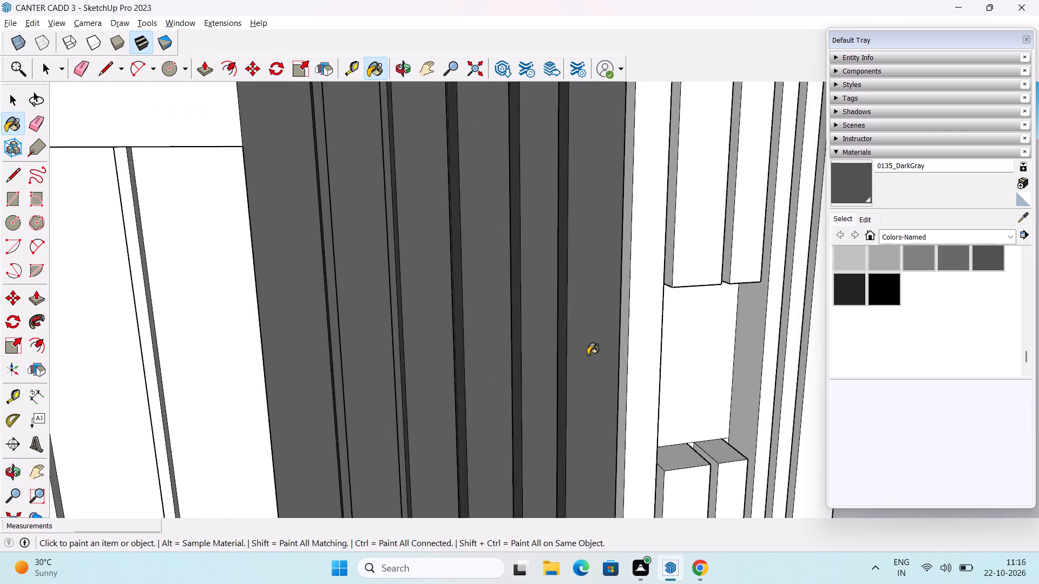
Paint the fifth tower slat's outer side face, beside the white window bay, with 0135_DarkGray.
scroll(588, 355, down, 4)
middle_drag(634, 382, 496, 360)
scroll(556, 359, up, 5)
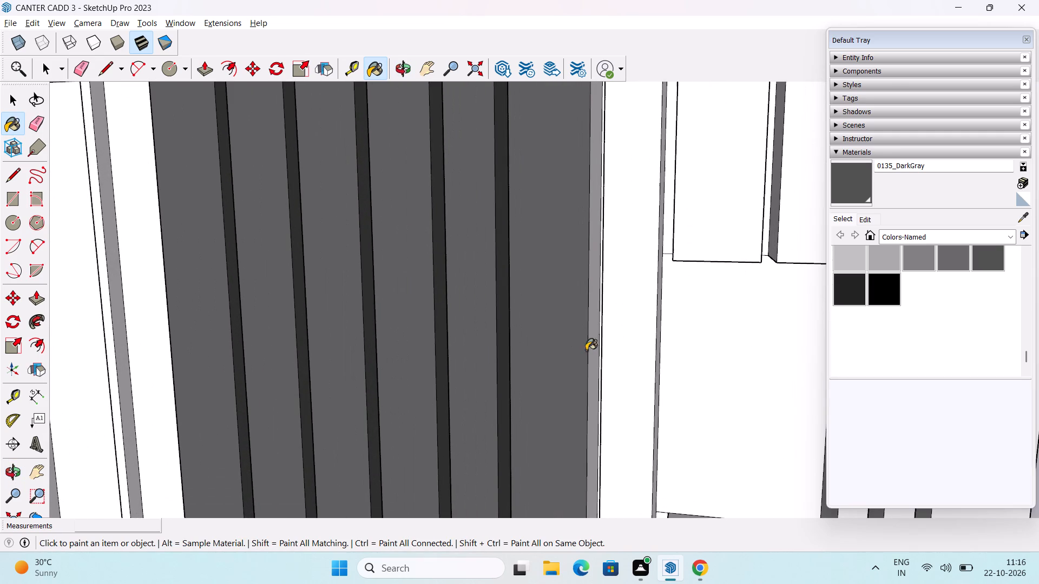
click(595, 349)
middle_drag(607, 368, 629, 367)
scroll(614, 363, up, 2)
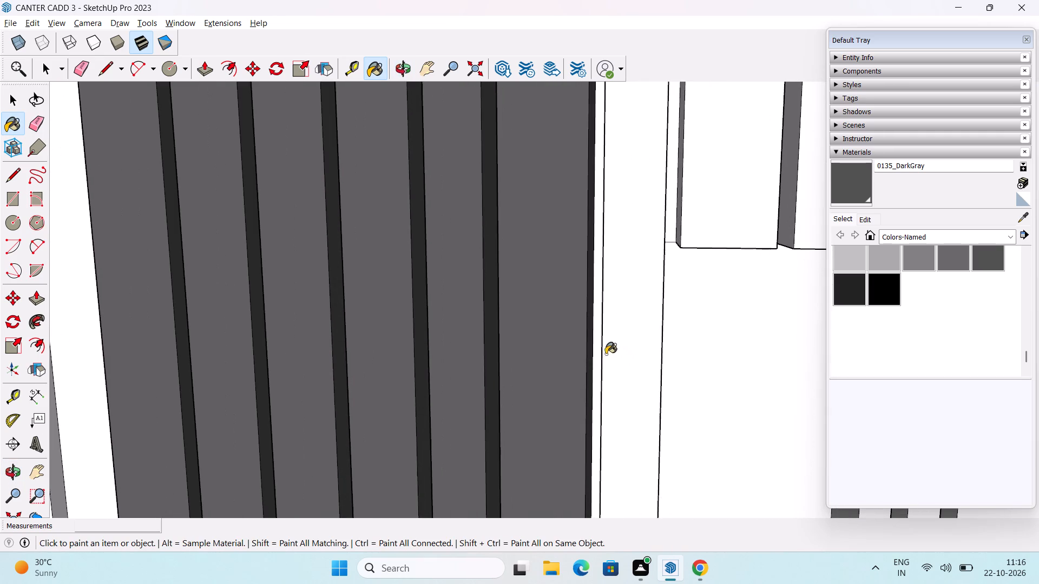
click(592, 337)
scroll(596, 337, down, 6)
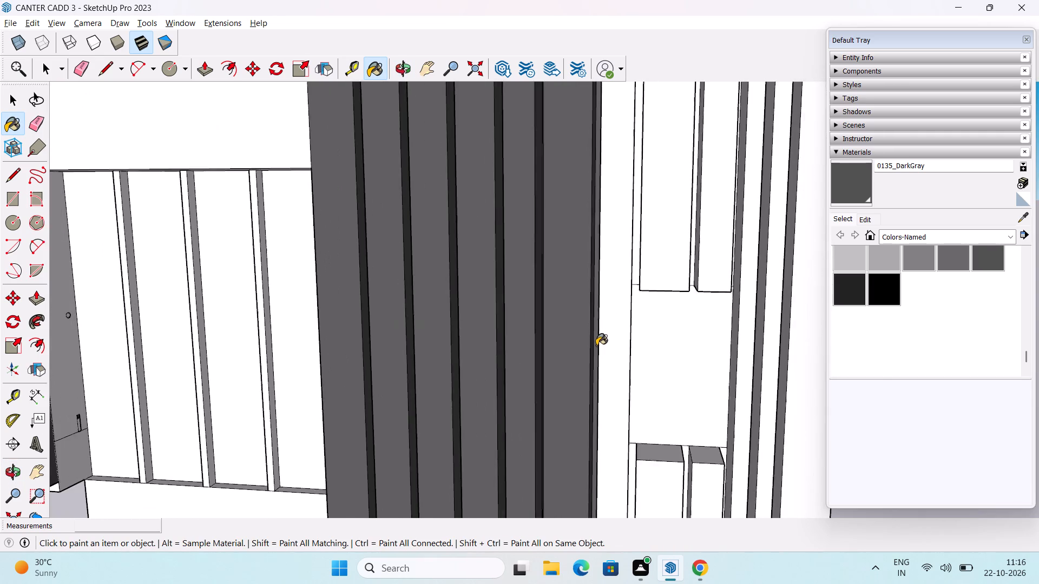
Examine the dark gray slats and the remaining white part of the tower front from several angles.
scroll(596, 346, down, 11)
middle_click(611, 395)
scroll(611, 395, down, 5)
shift+middle_drag(611, 393, 610, 373)
scroll(590, 318, up, 2)
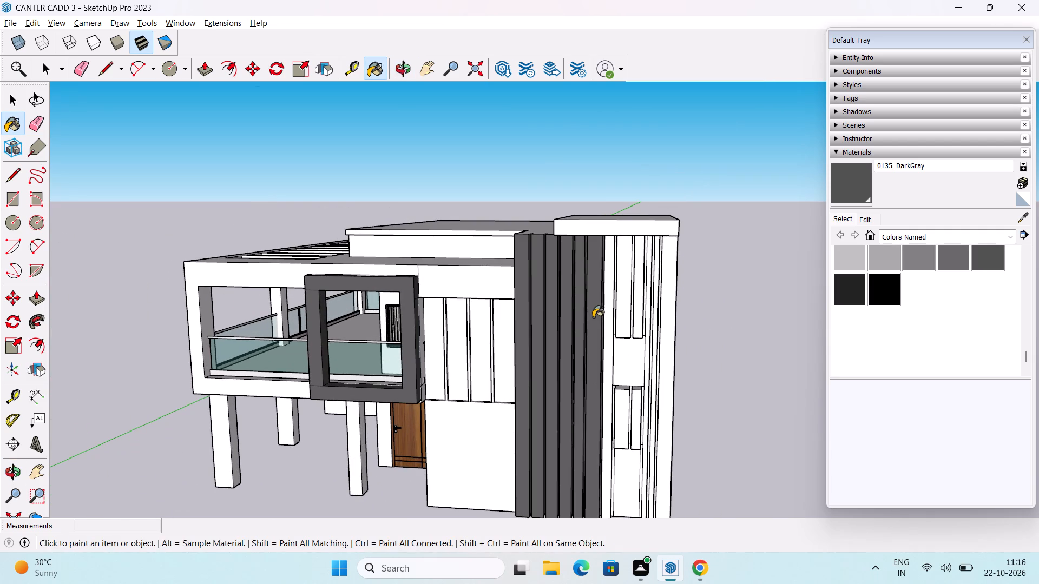
scroll(669, 361, up, 6)
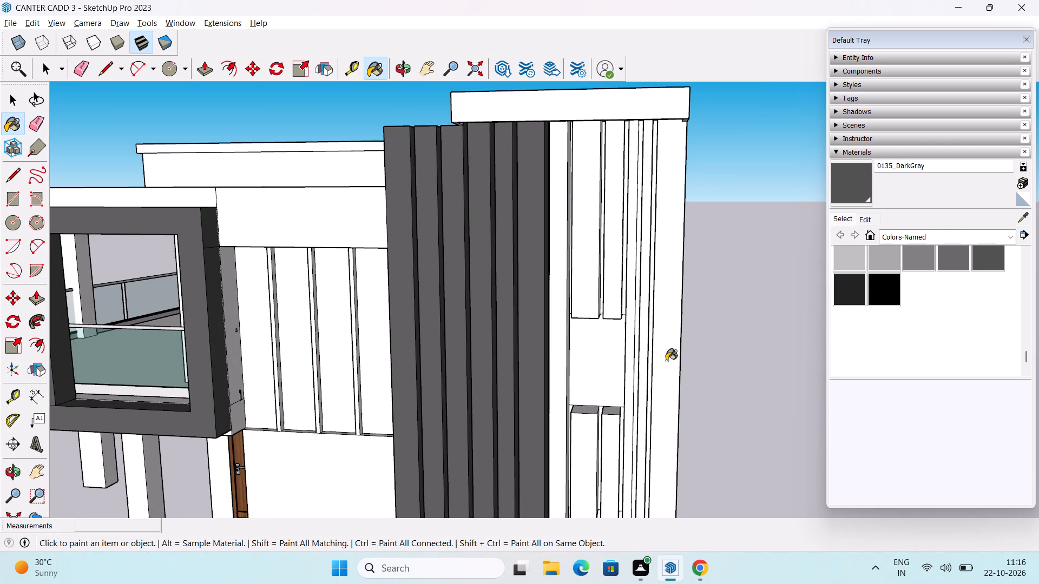
middle_drag(635, 355, 597, 294)
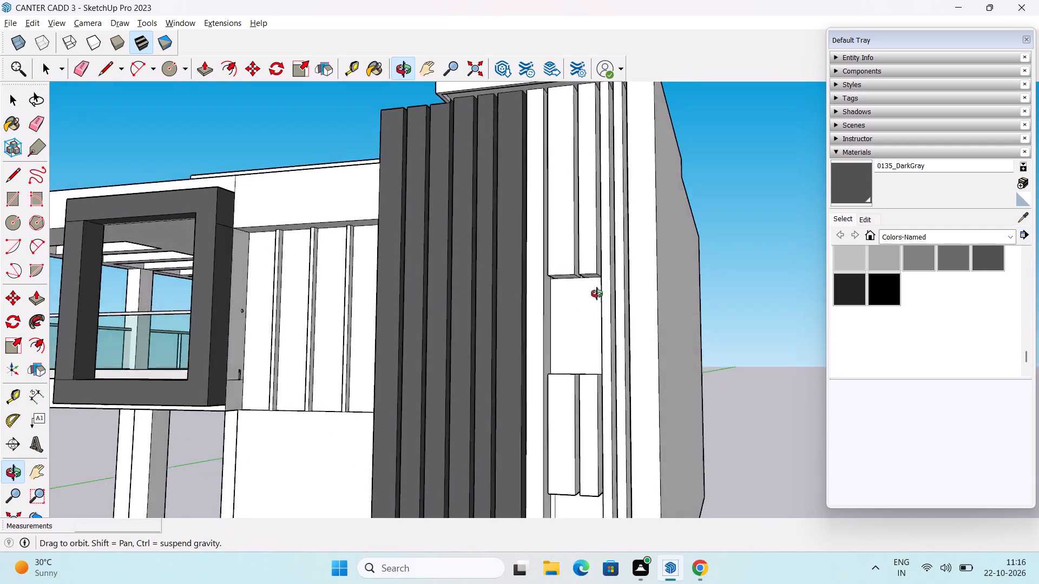
middle_drag(597, 294, 565, 347)
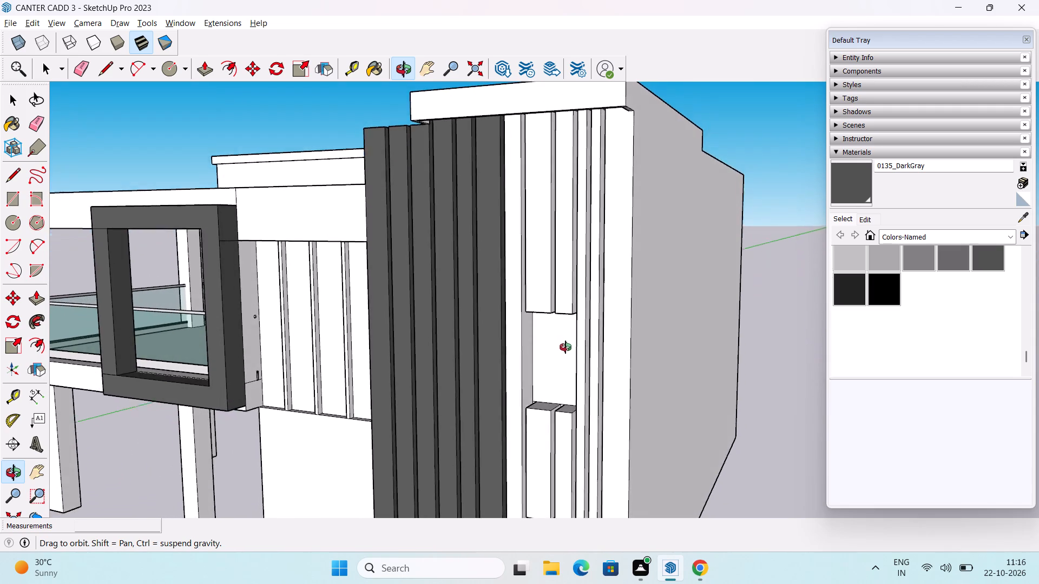
middle_drag(565, 347, 599, 330)
key(space)
scroll(742, 316, down, 3)
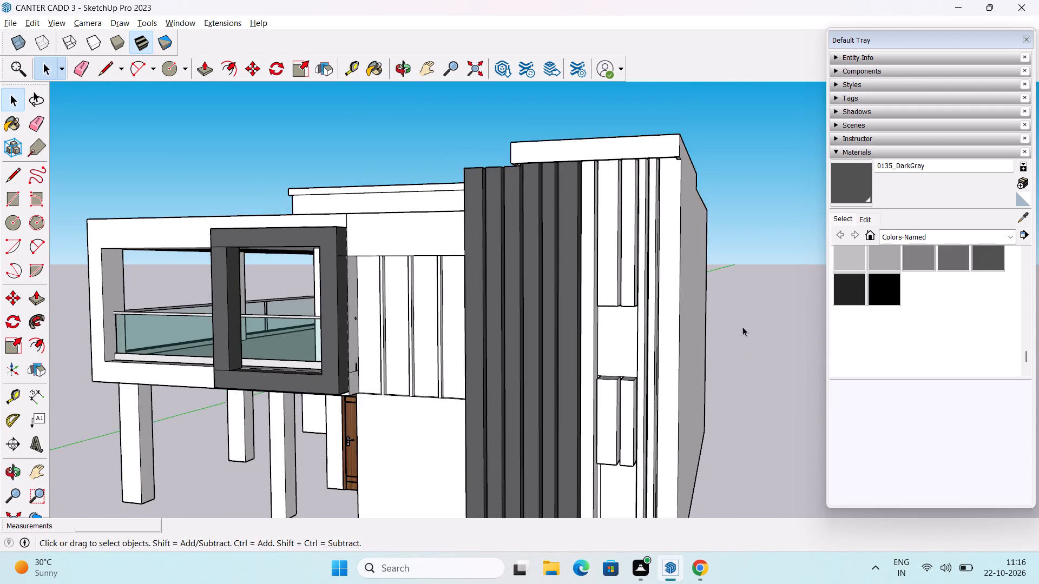
shift+middle_drag(704, 225, 664, 216)
scroll(659, 251, down, 3)
shift+middle_drag(664, 309, 658, 282)
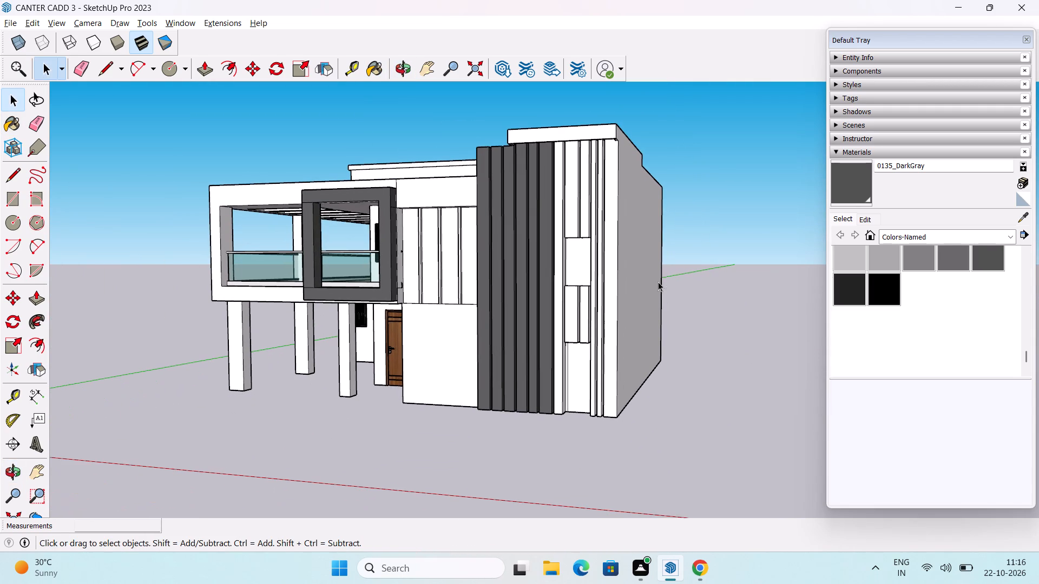
middle_drag(646, 258, 653, 278)
Push/Pull the tower's large side wall face outward by 1'.
scroll(607, 263, up, 3)
key(p)
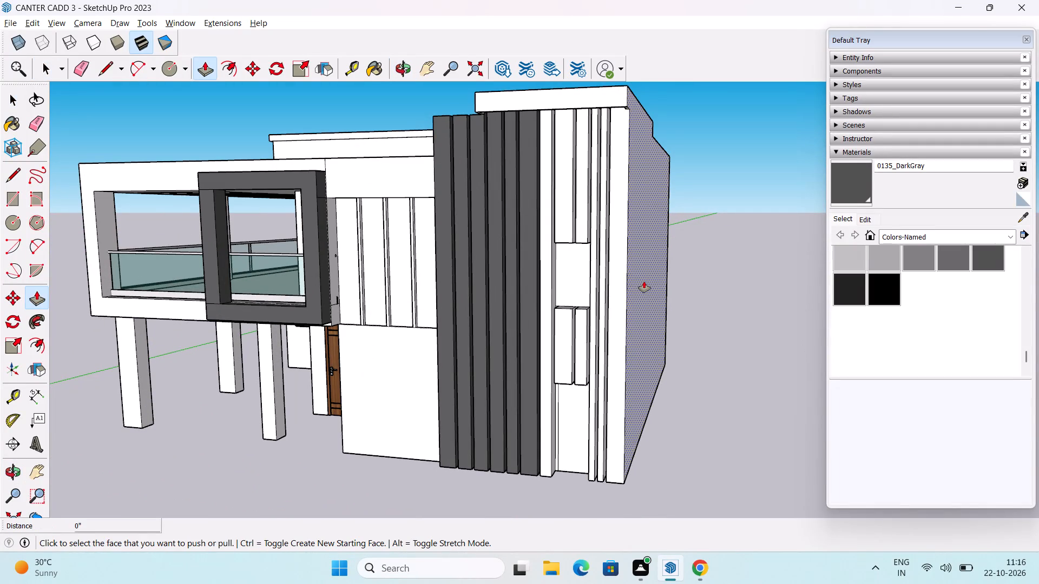
click(644, 281)
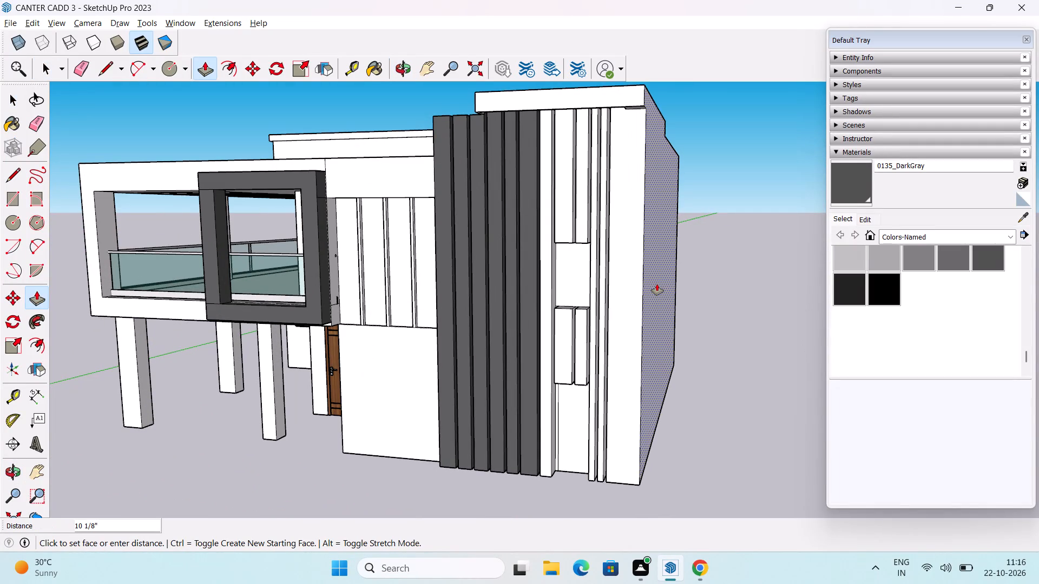
text(1')
key(Return)
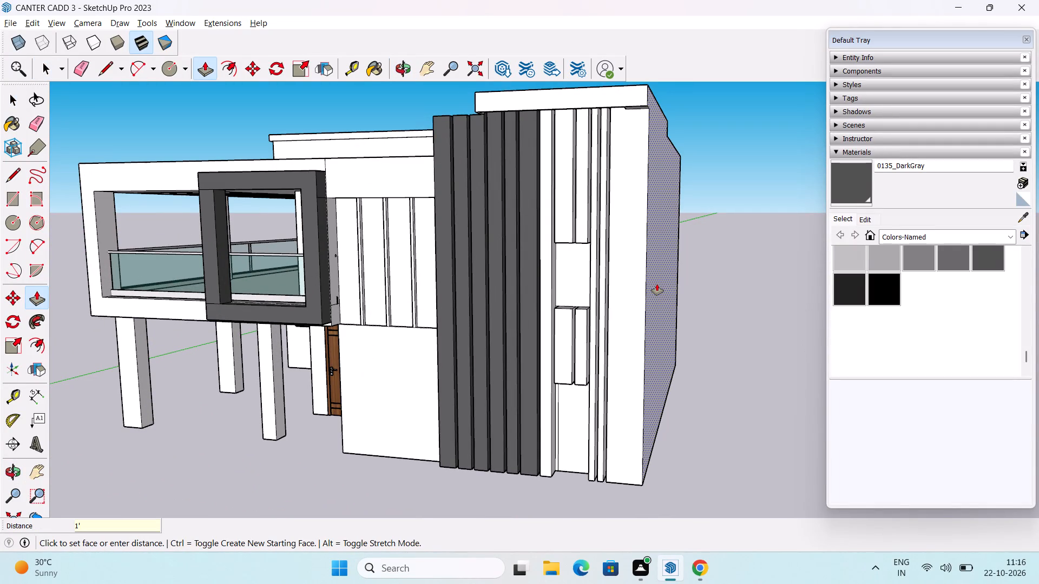
key(space)
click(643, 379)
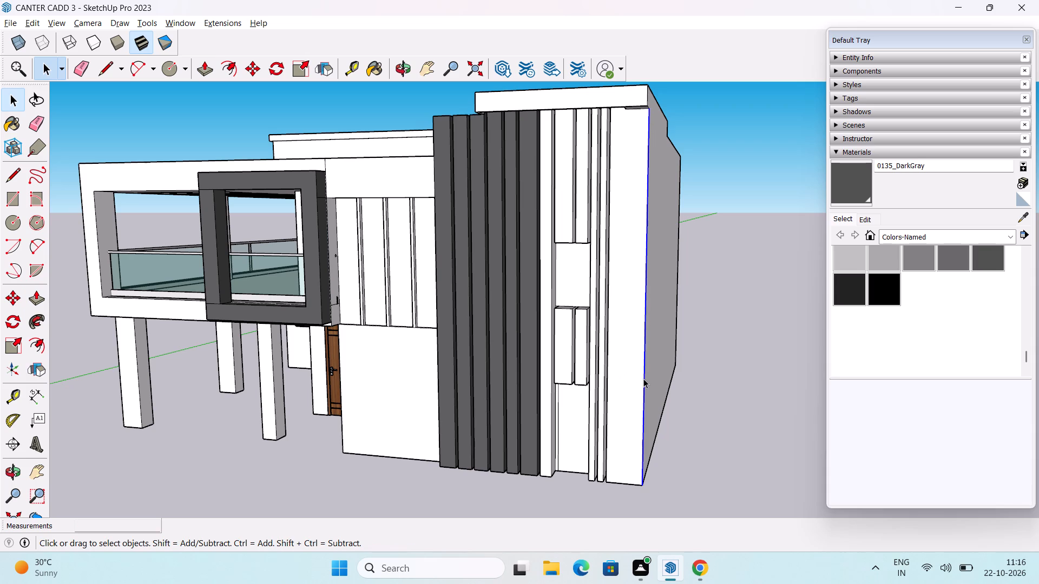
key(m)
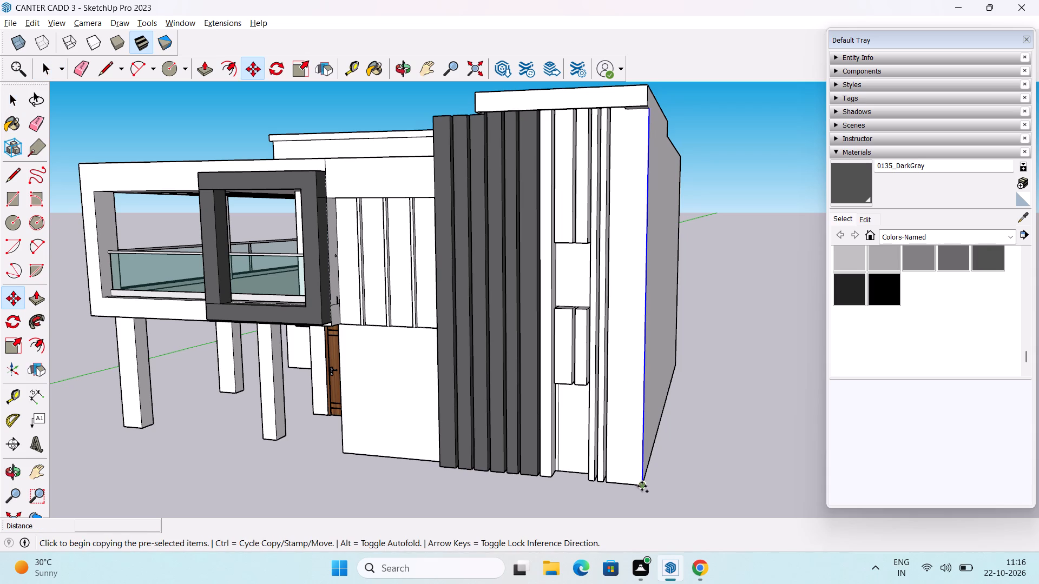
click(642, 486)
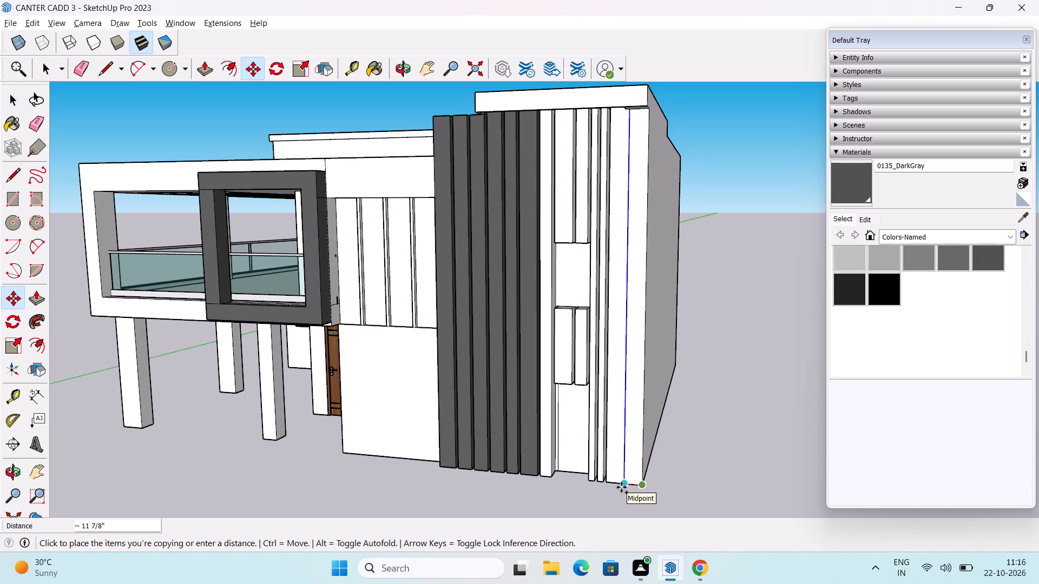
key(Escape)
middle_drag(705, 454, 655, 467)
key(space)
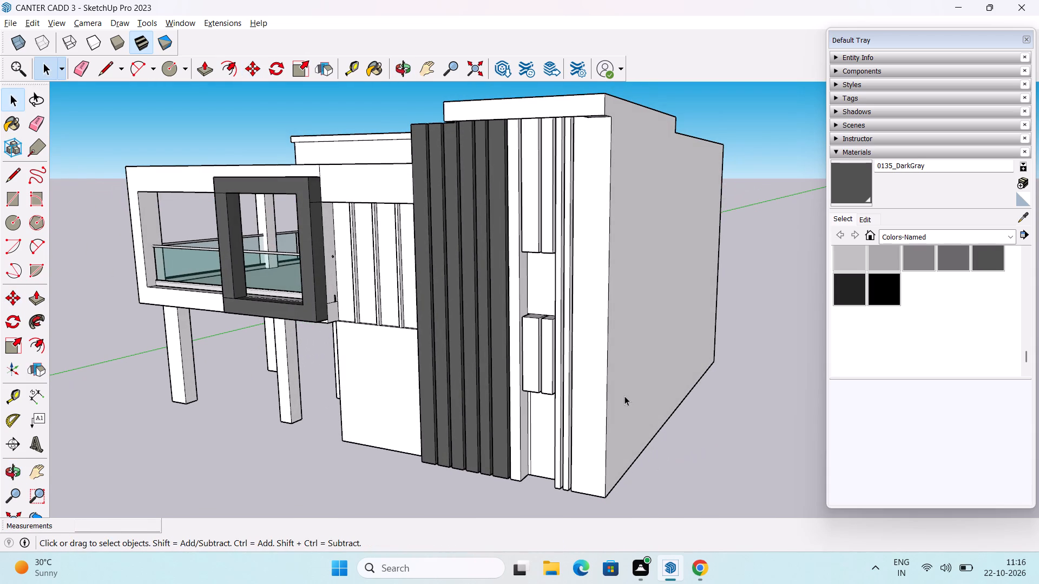
Push/Pull the same tower side wall face outward by another 1'.
key(p)
click(630, 379)
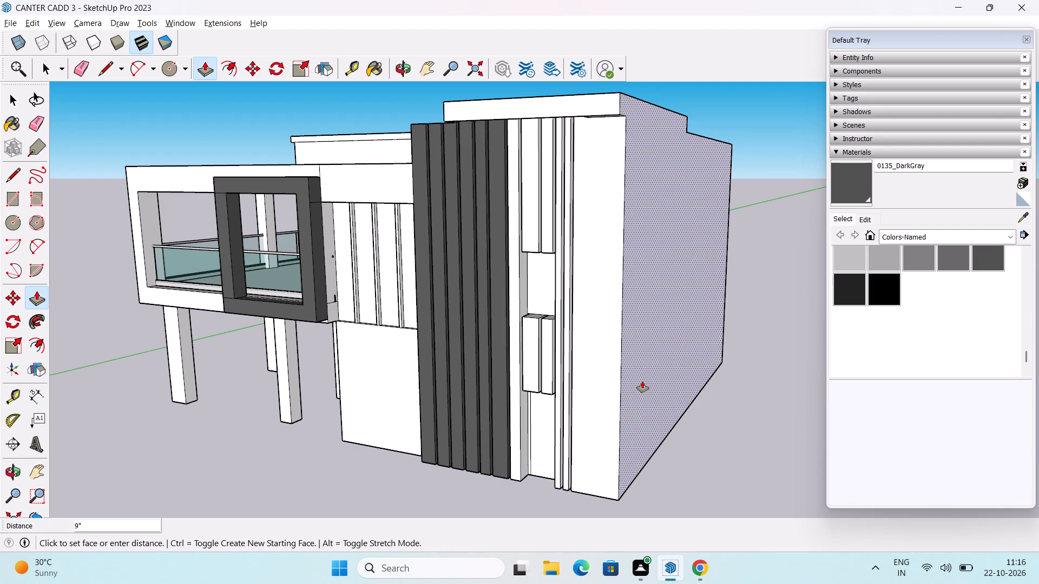
text(1')
key(Return)
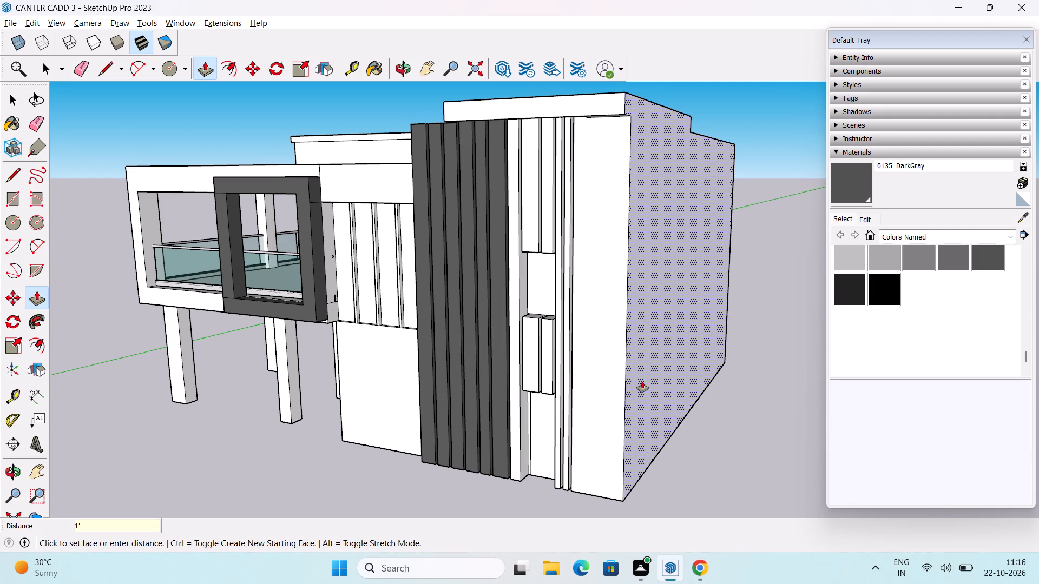
key(space)
Examine the widened tower front and side wall from above, below and ground level.
middle_drag(606, 393, 643, 326)
scroll(642, 325, down, 2)
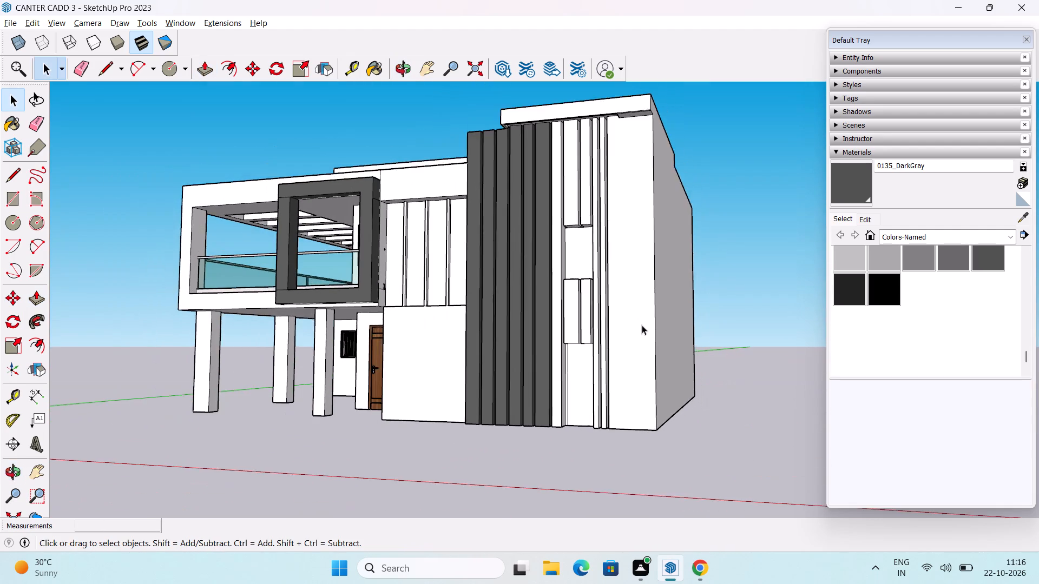
middle_drag(638, 317, 581, 433)
middle_drag(589, 401, 608, 290)
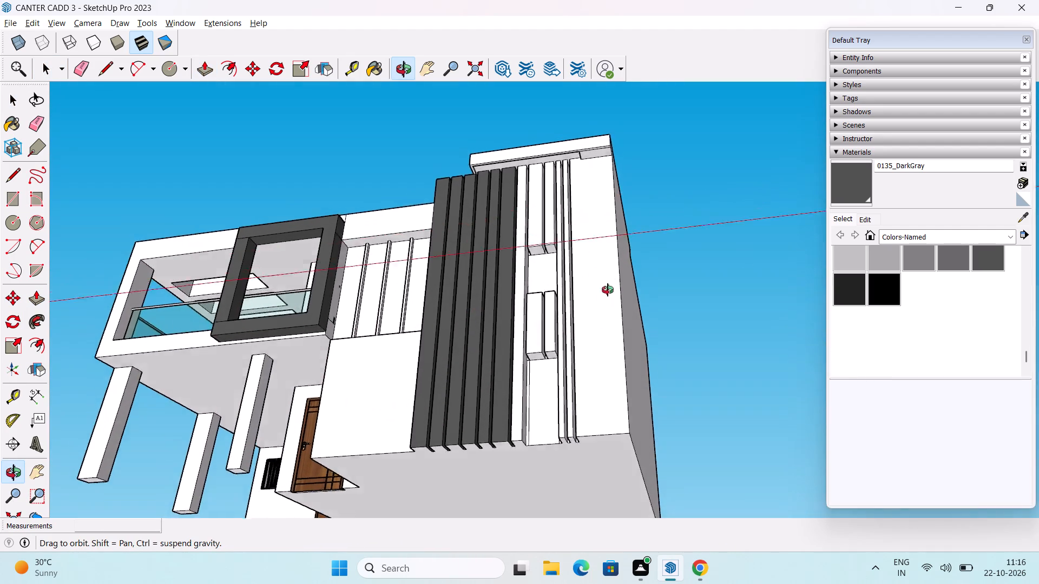
middle_drag(608, 290, 557, 449)
scroll(557, 449, down, 3)
middle_drag(557, 449, 592, 328)
middle_drag(573, 426, 584, 414)
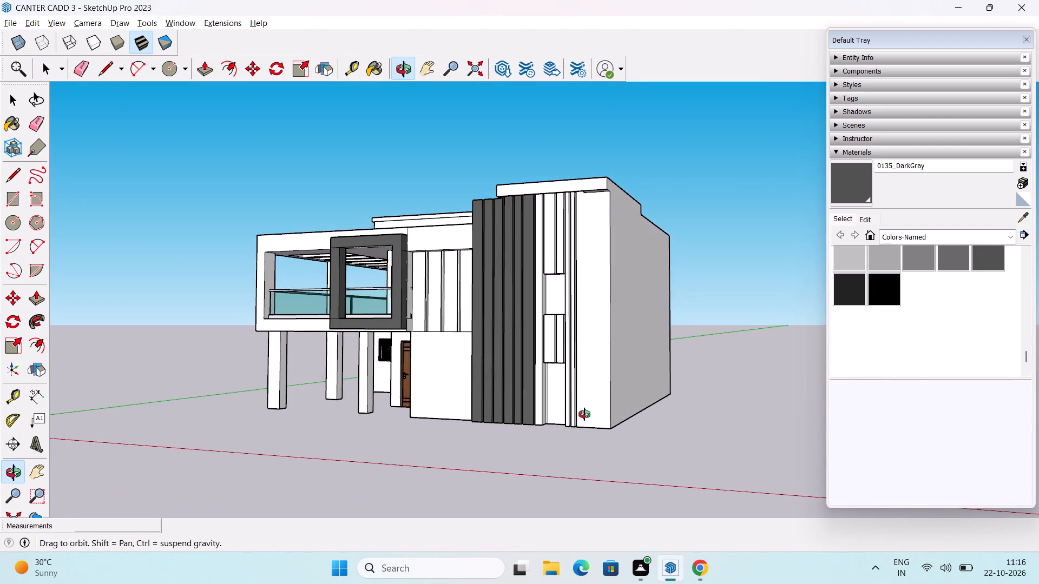
middle_drag(584, 414, 586, 416)
Copy the tower's outer front corner edge about 1' 5 7/8" inward across the wide white front strip.
scroll(637, 393, up, 2)
click(602, 408)
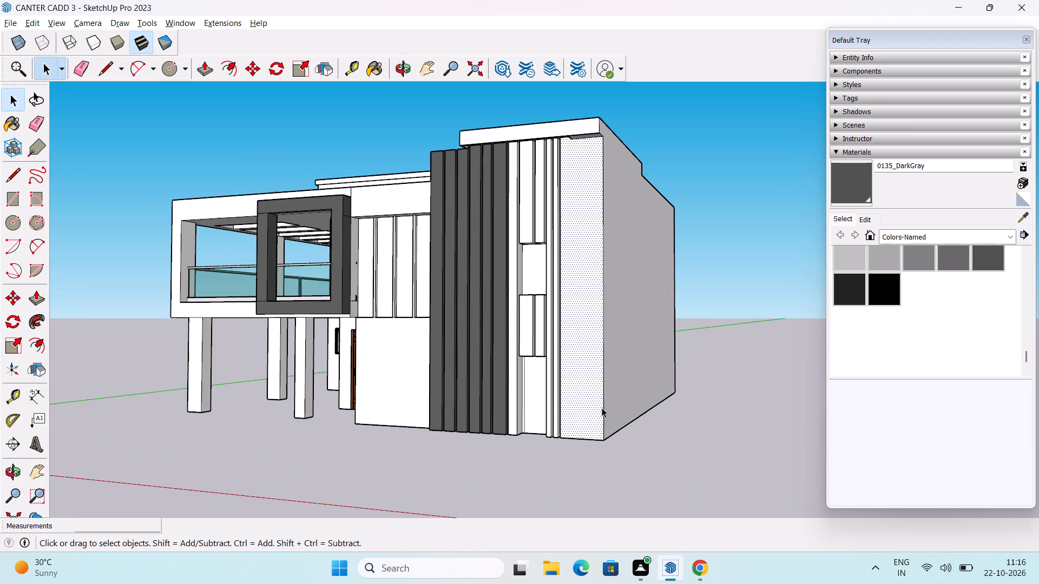
click(603, 427)
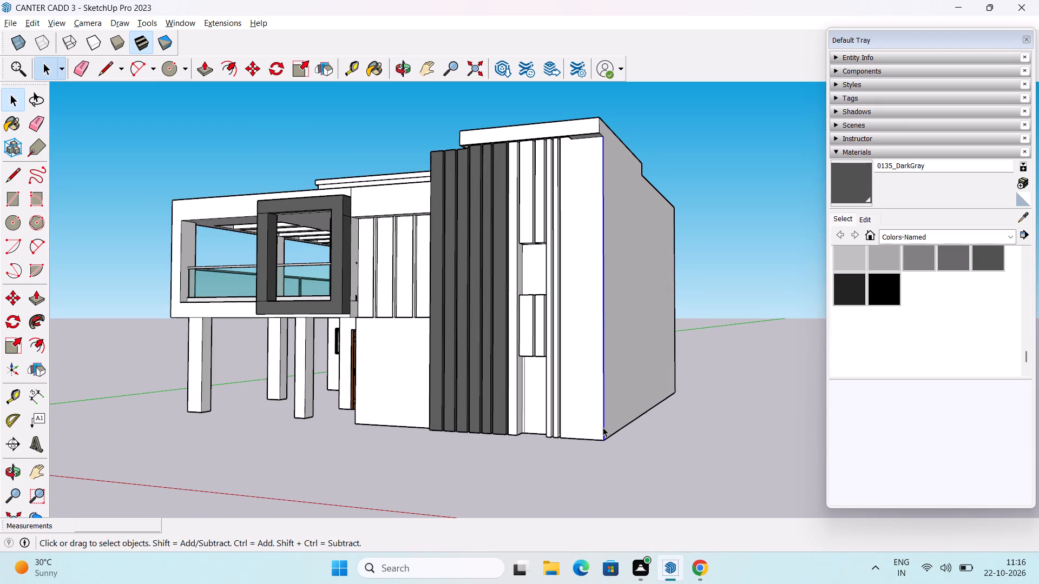
middle_drag(586, 463, 613, 432)
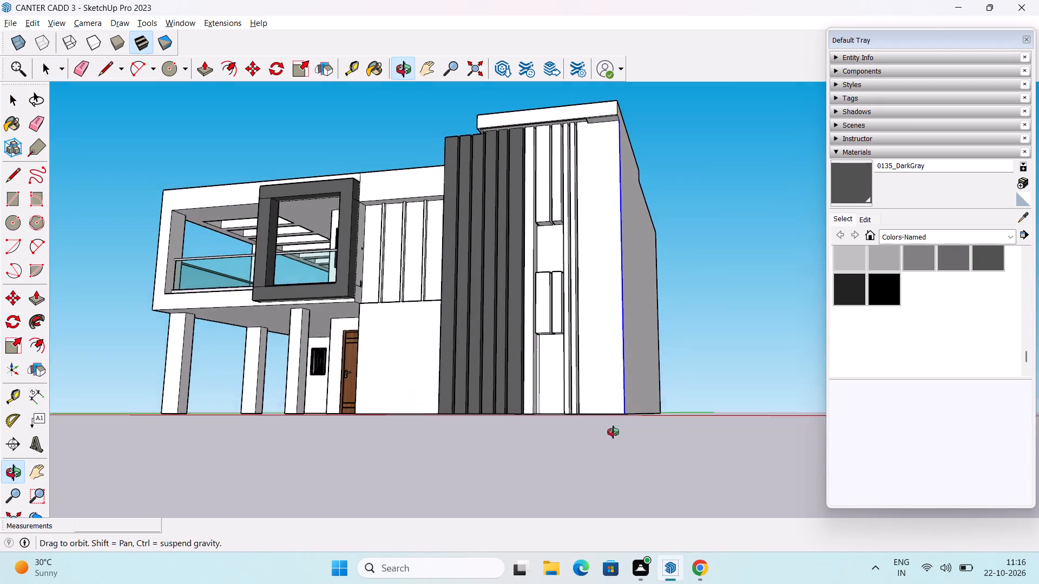
middle_drag(613, 432, 613, 441)
shift+middle_drag(623, 439, 594, 445)
middle_click(603, 446)
key(m)
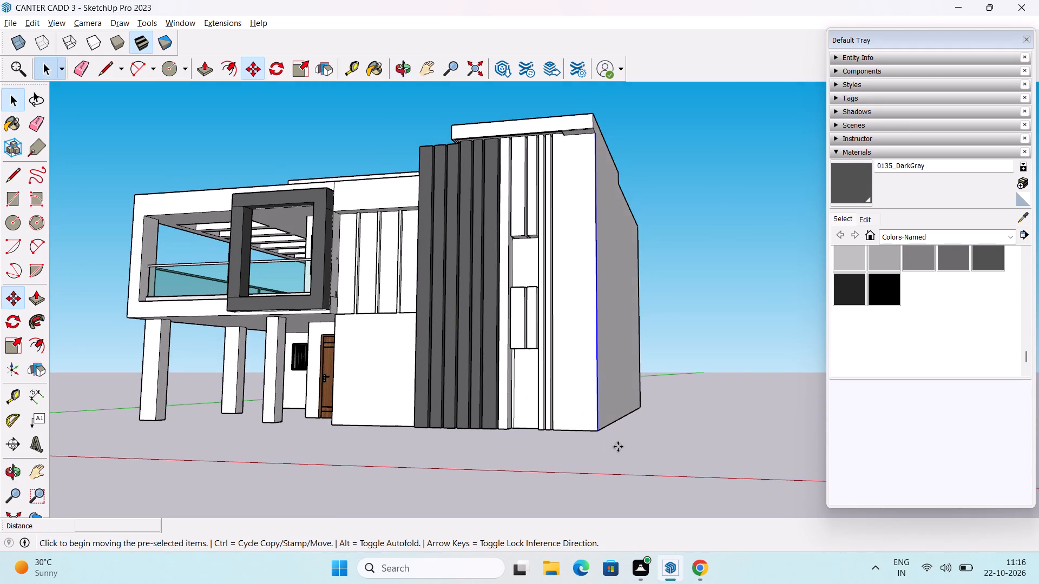
ctrl+scroll(609, 439, up, 5)
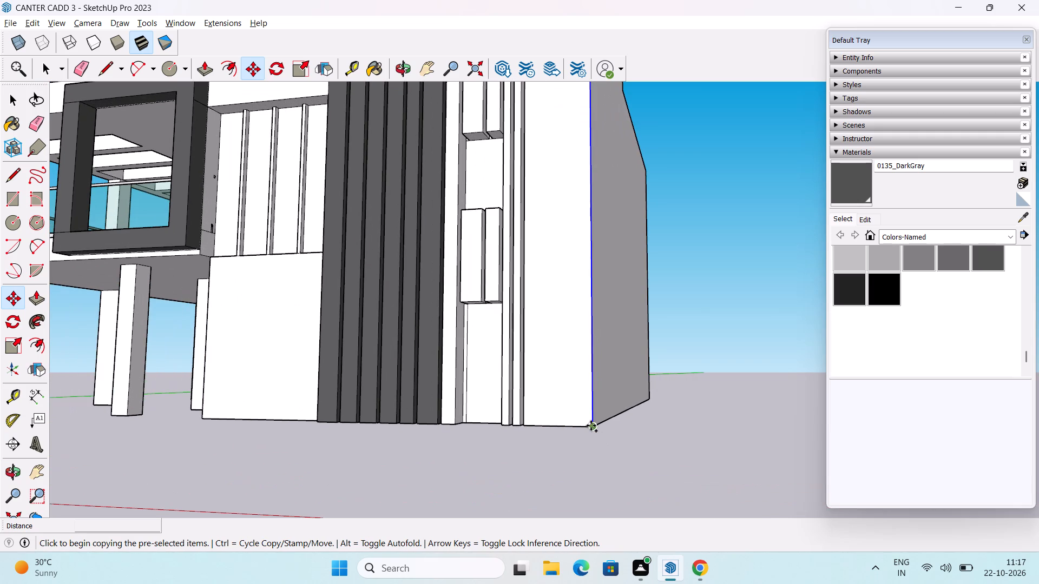
click(591, 426)
click(555, 427)
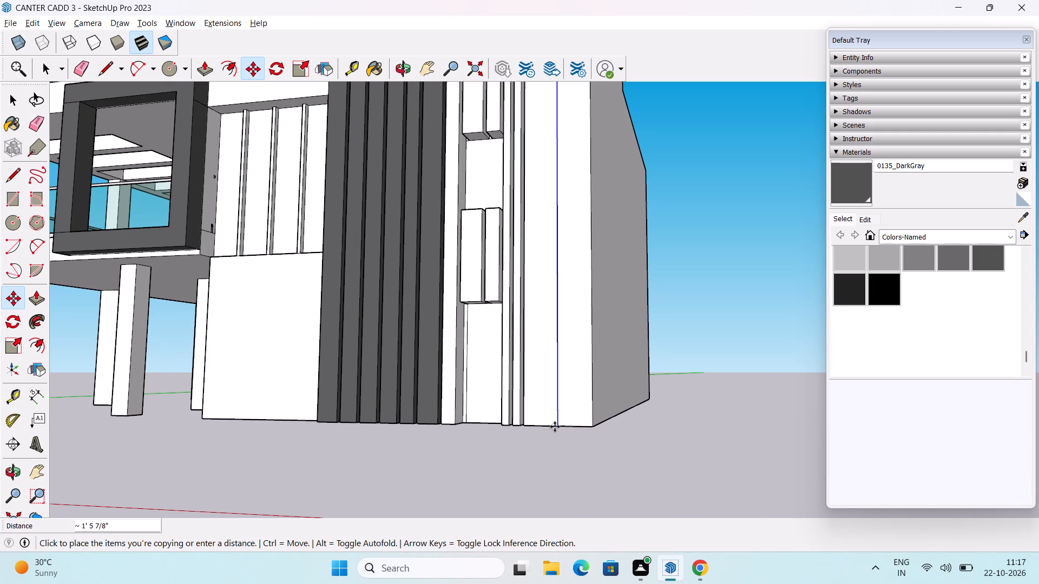
Copy the new vertical line on the white front strip 1" back toward the outer corner.
scroll(555, 419, down, 3)
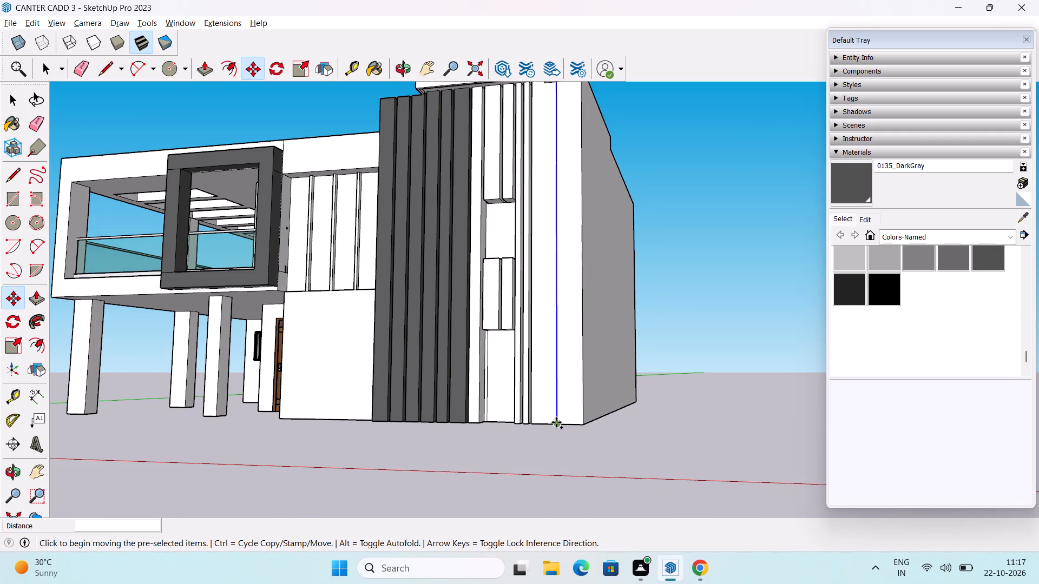
click(556, 424)
scroll(565, 424, up, 5)
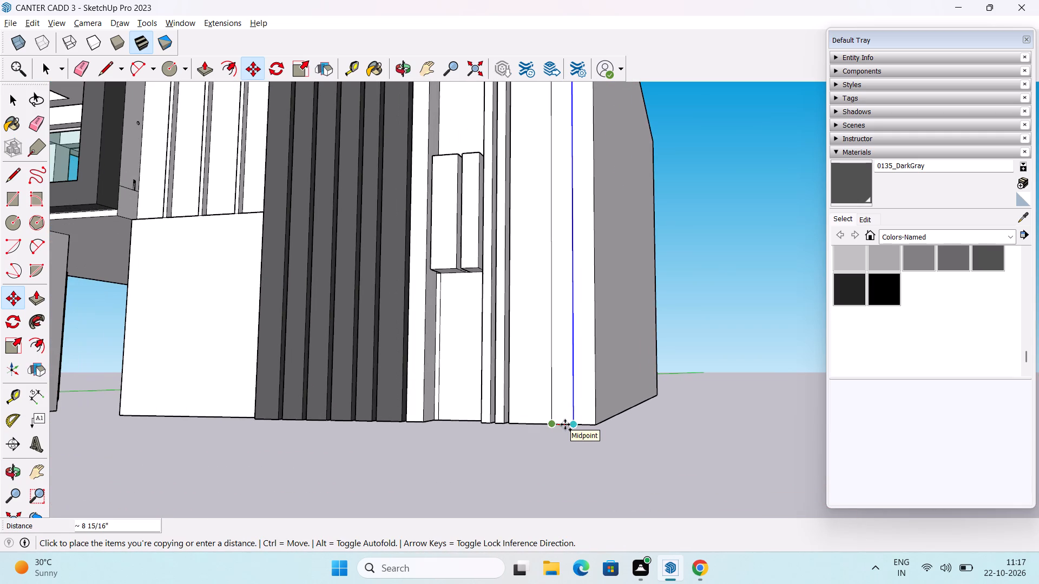
key(1)
key(shift+quotedbl)
key(Return)
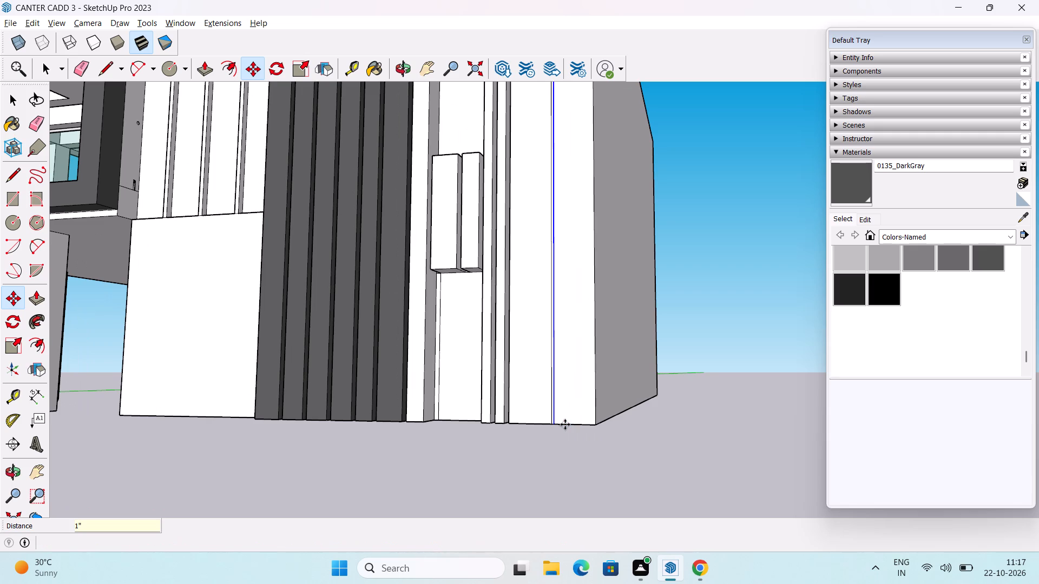
Copy the line nearer the outer corner 2" toward the dark gray slats.
scroll(564, 430, up, 7)
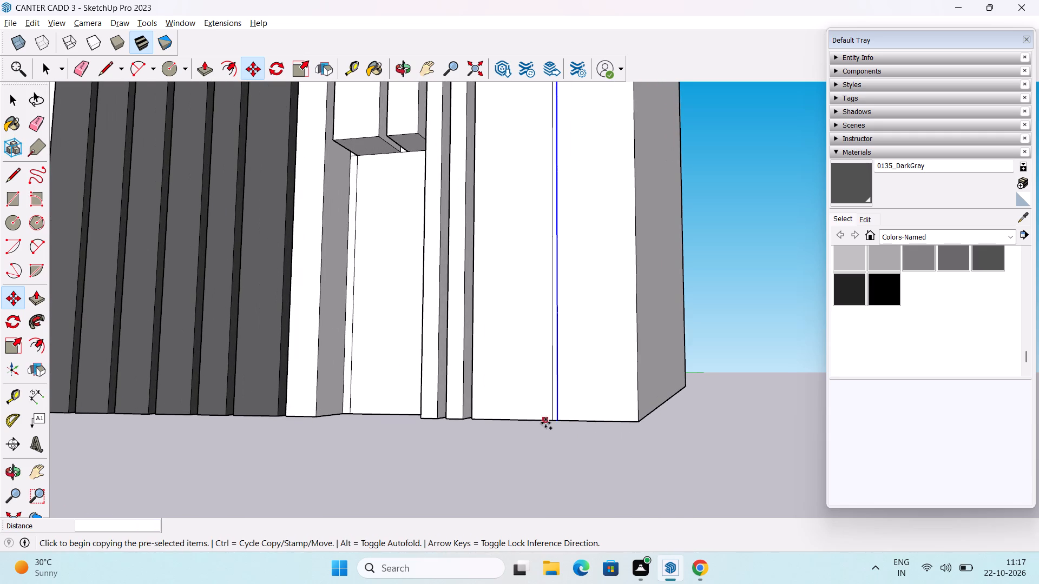
click(557, 422)
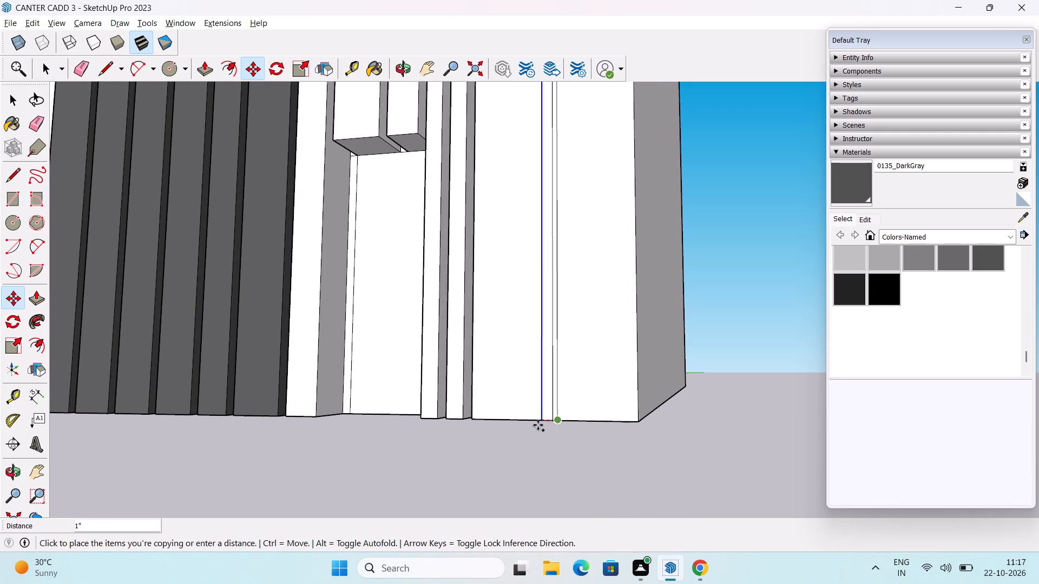
text(2")
key(Return)
key(space)
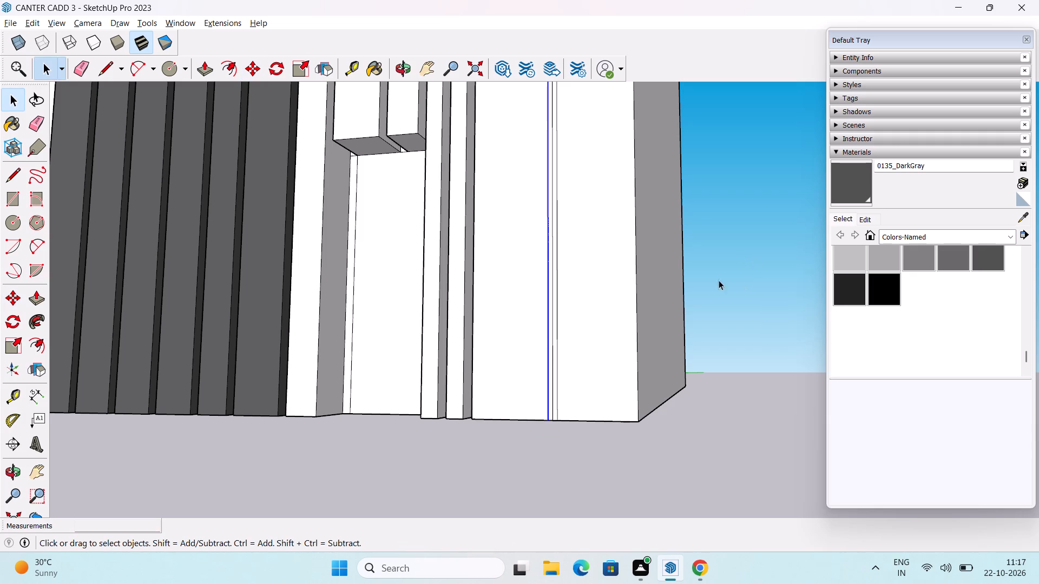
Delete the middle one of the three vertical lines on the white front strip.
click(552, 402)
key(Delete)
Examine the narrow outlined band and neighbouring grooves on the tower front from below, at ground level and up close.
scroll(558, 406, down, 3)
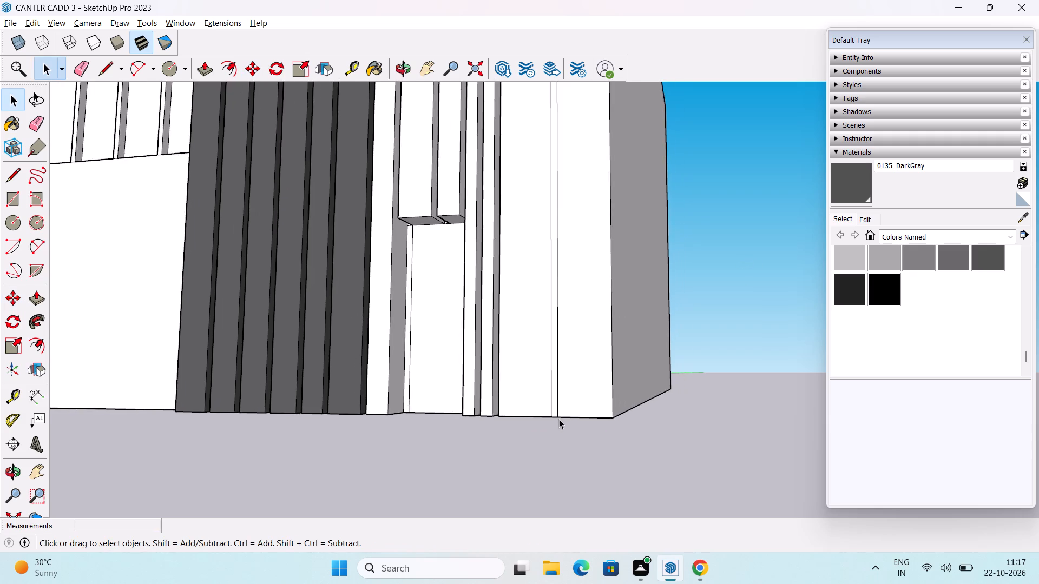
scroll(559, 419, down, 11)
scroll(548, 219, down, 3)
middle_drag(556, 224, 585, 160)
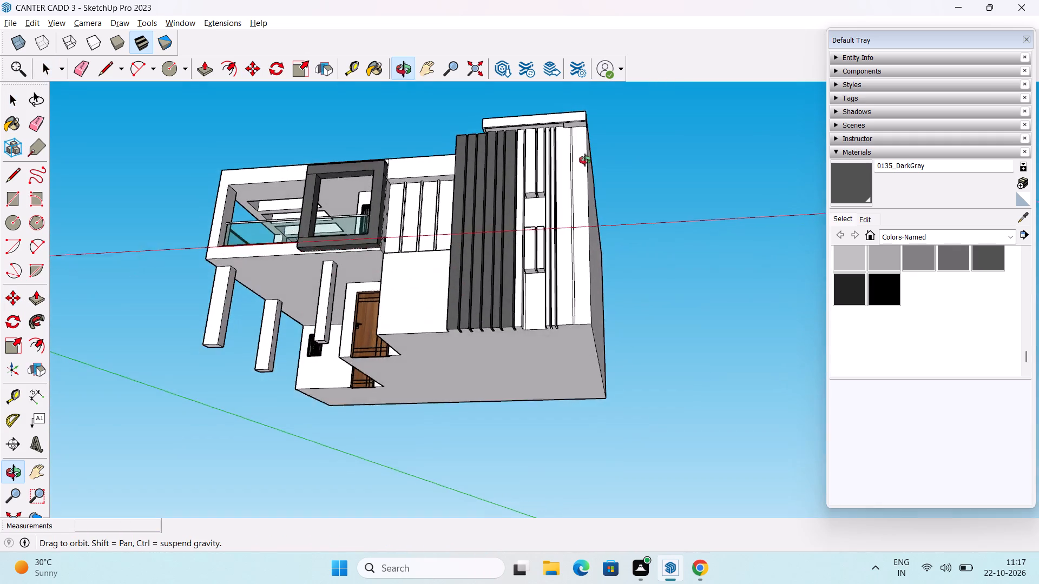
middle_drag(585, 160, 575, 198)
scroll(578, 198, down, 1)
shift+middle_drag(574, 215, 561, 283)
scroll(558, 300, up, 1)
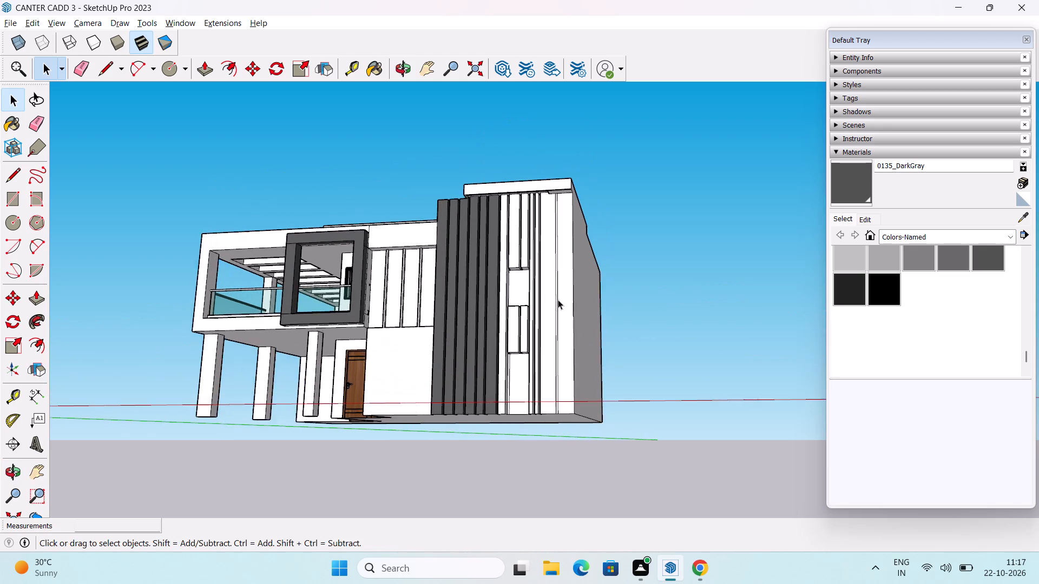
scroll(558, 300, up, 4)
middle_drag(553, 317, 514, 361)
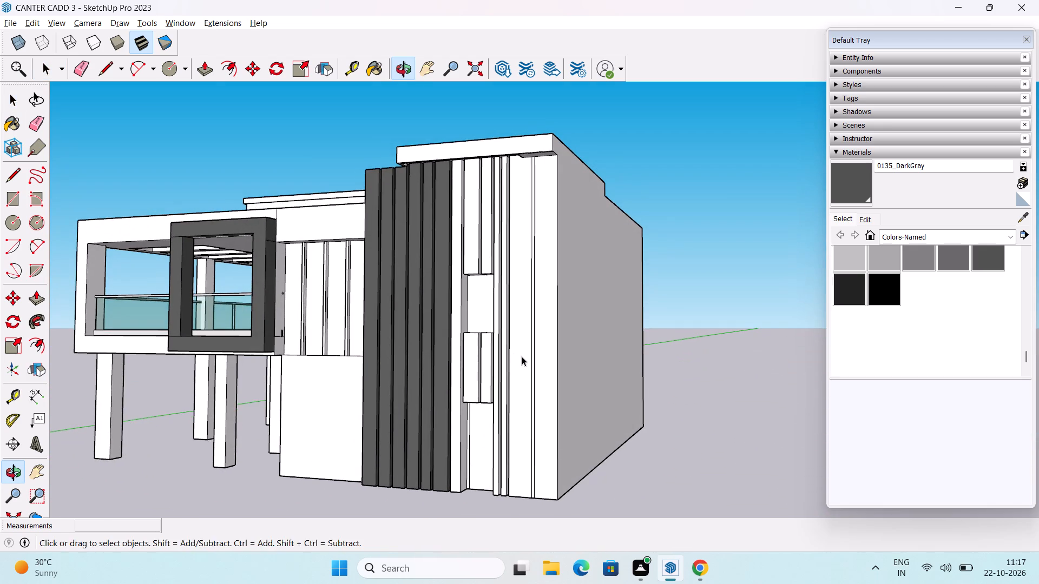
key(p)
scroll(521, 354, up, 2)
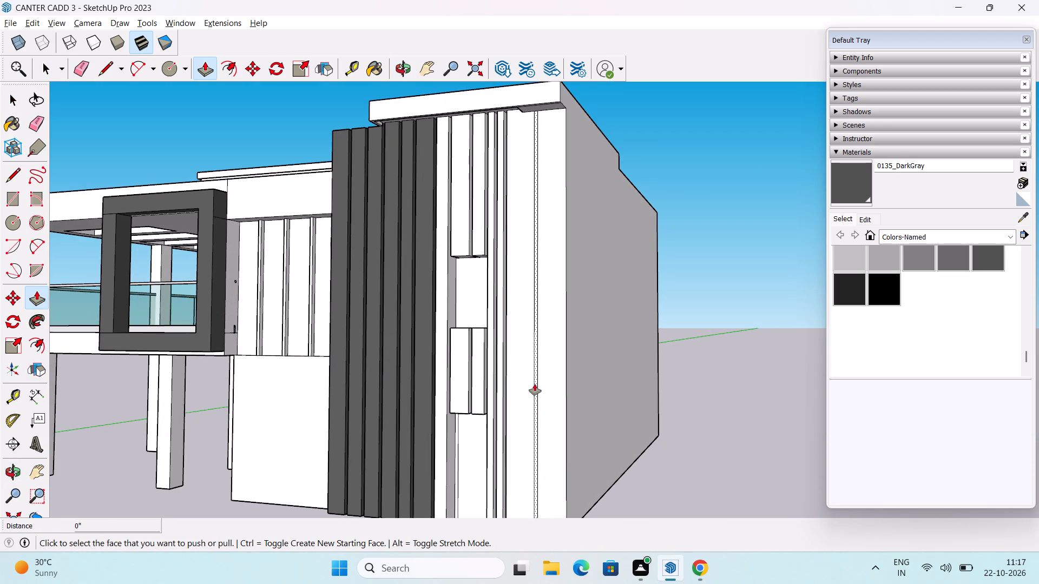
scroll(503, 396, up, 2)
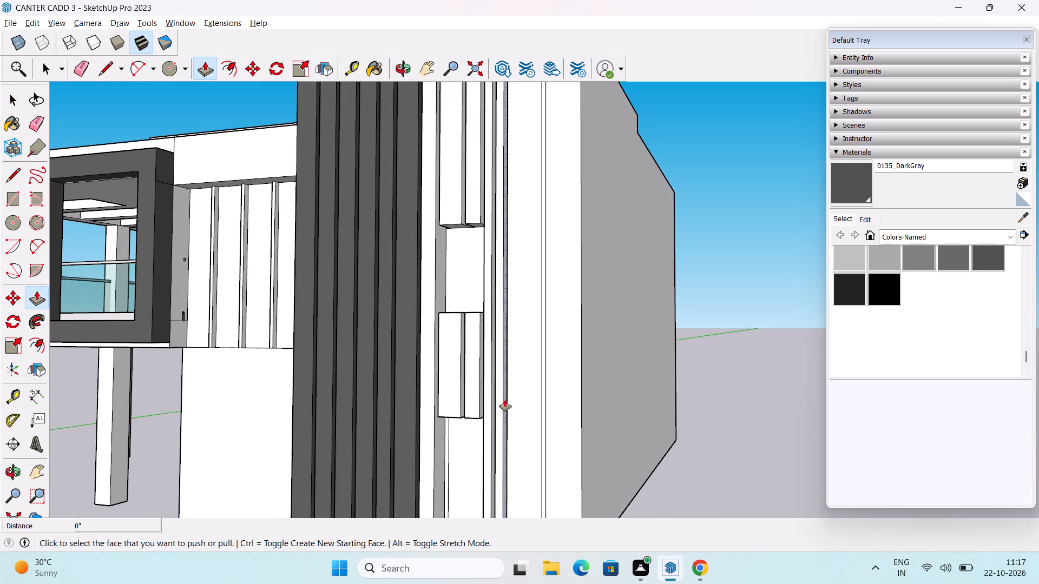
key(space)
scroll(505, 400, down, 2)
middle_drag(505, 401, 531, 316)
middle_drag(537, 377, 532, 373)
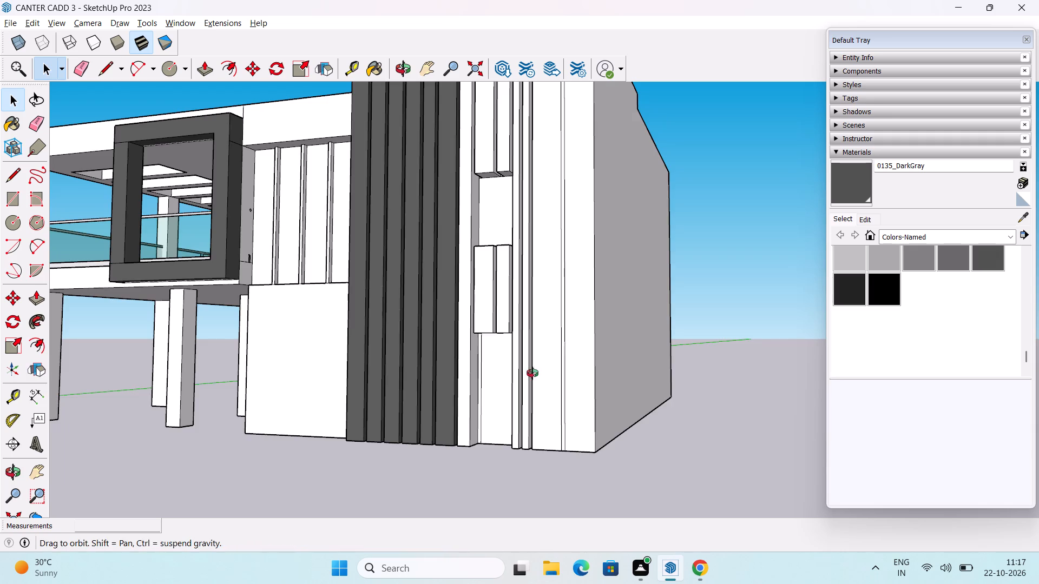
middle_drag(532, 373, 527, 373)
scroll(524, 392, up, 3)
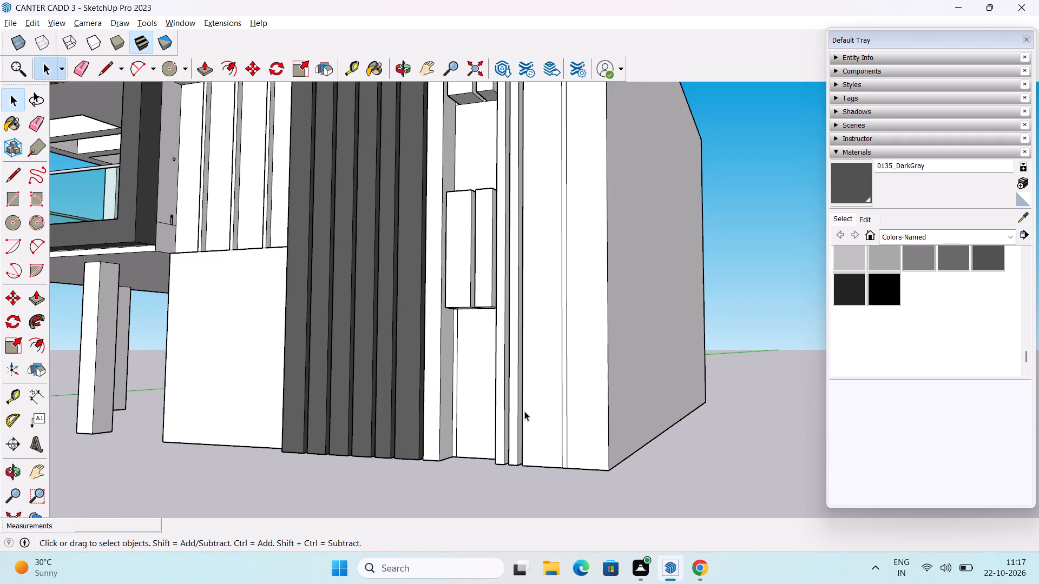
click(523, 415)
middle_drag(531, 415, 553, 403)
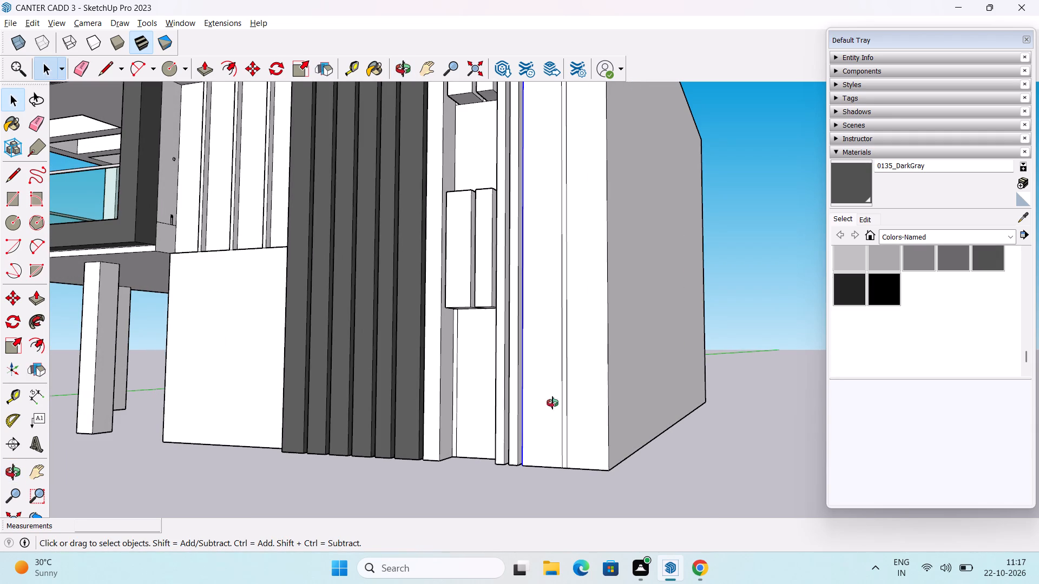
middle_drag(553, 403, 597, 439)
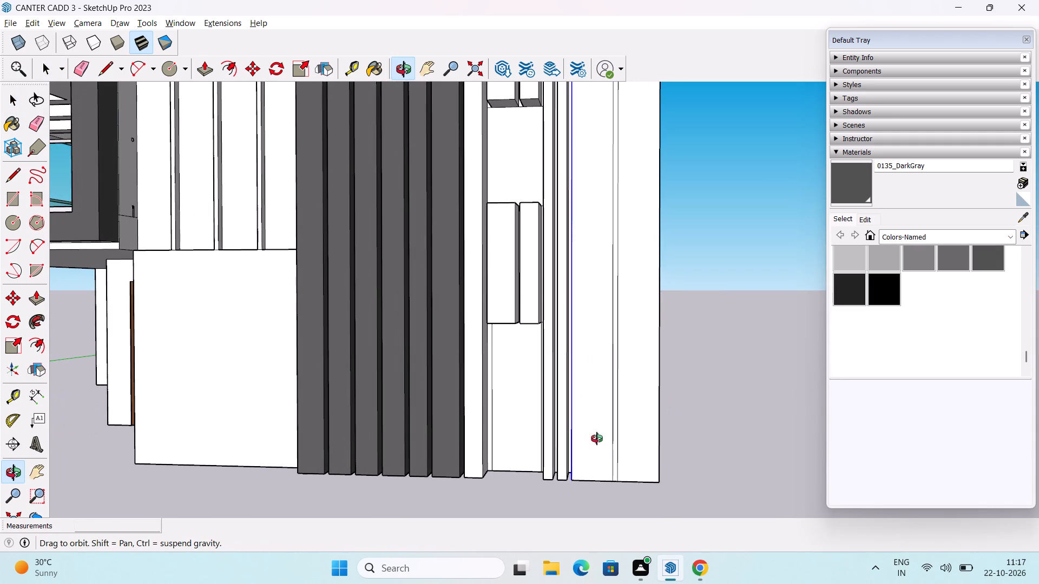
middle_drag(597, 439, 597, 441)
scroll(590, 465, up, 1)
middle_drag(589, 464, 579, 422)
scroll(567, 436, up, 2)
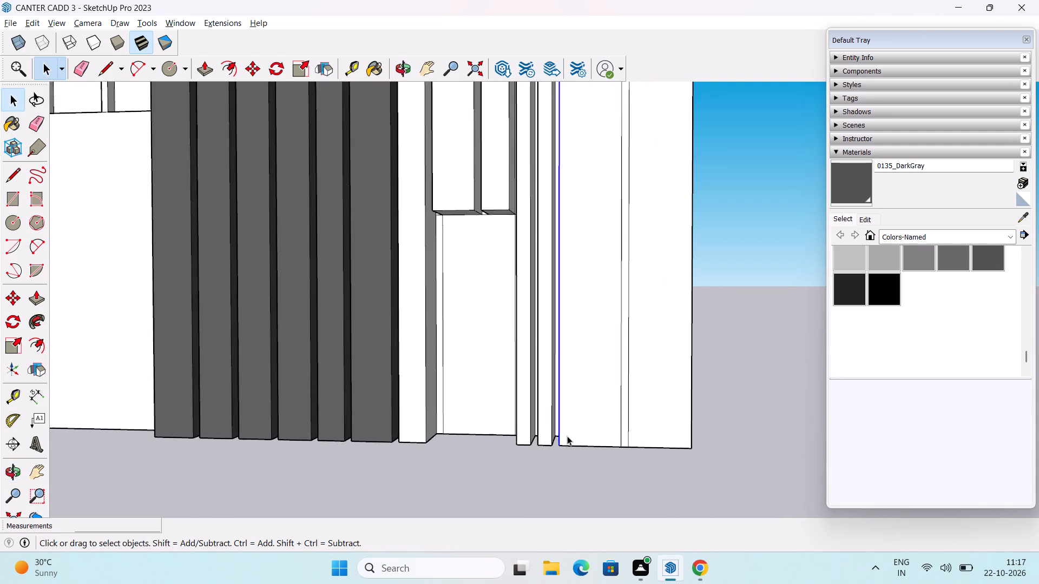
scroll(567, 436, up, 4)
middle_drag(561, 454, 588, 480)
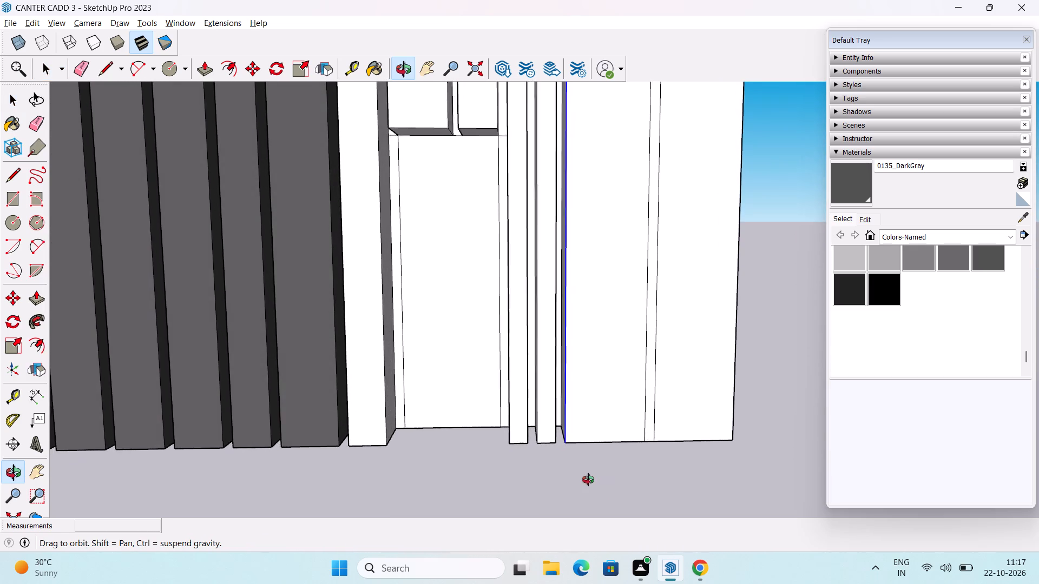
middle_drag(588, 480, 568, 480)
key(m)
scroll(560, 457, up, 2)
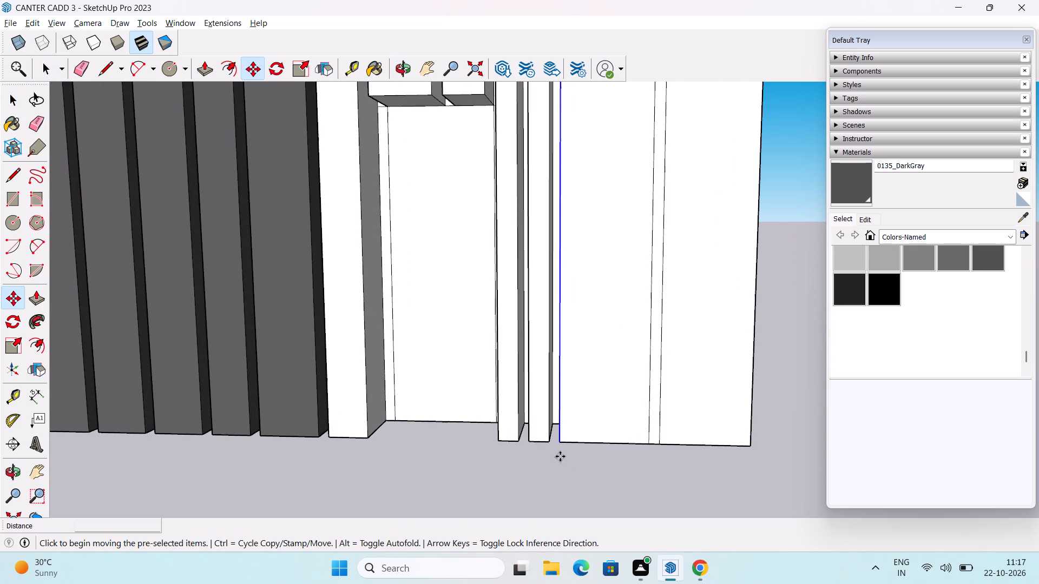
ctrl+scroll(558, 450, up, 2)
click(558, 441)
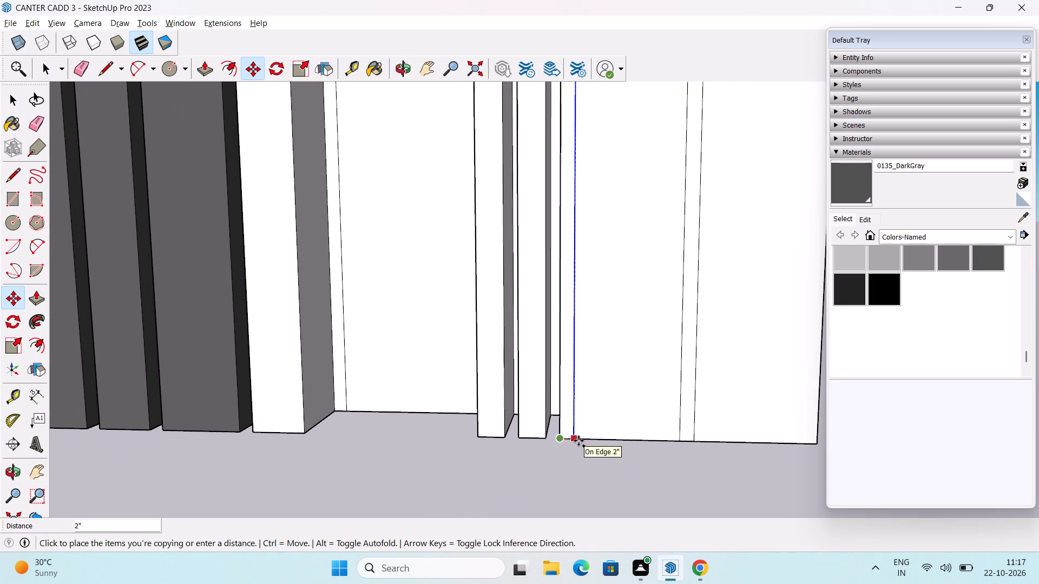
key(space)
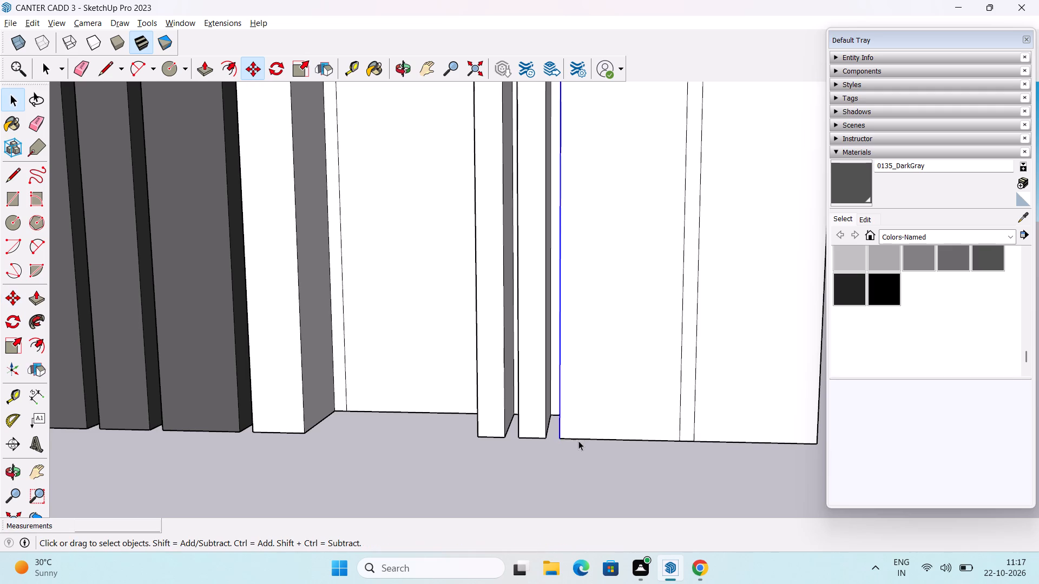
Push/Pull the narrow 2" band on the tower's white front strip inward by 1' as a vertical groove.
scroll(578, 441, down, 9)
middle_drag(602, 424, 588, 473)
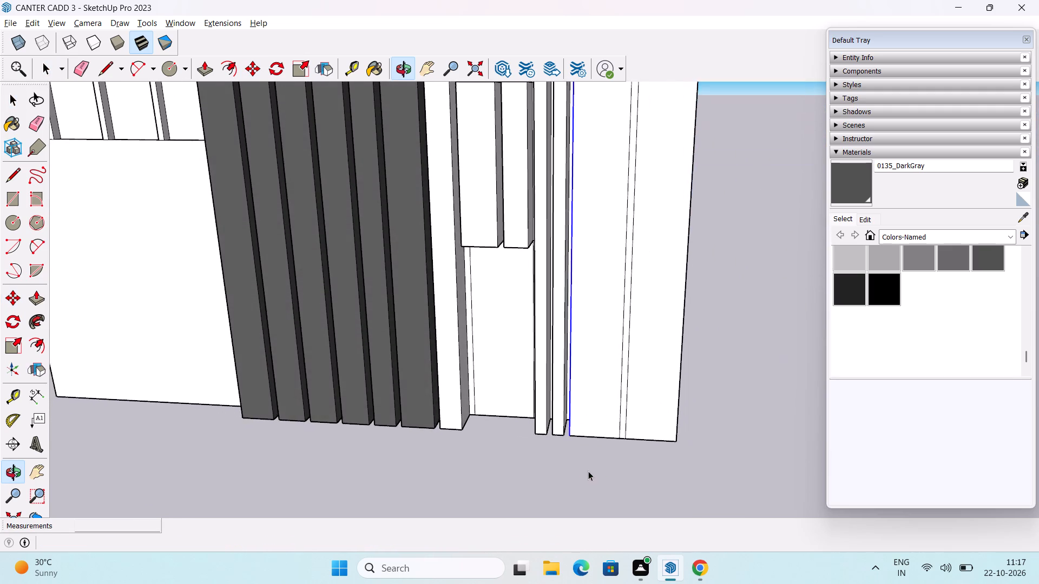
scroll(596, 457, down, 2)
middle_drag(596, 457, 539, 425)
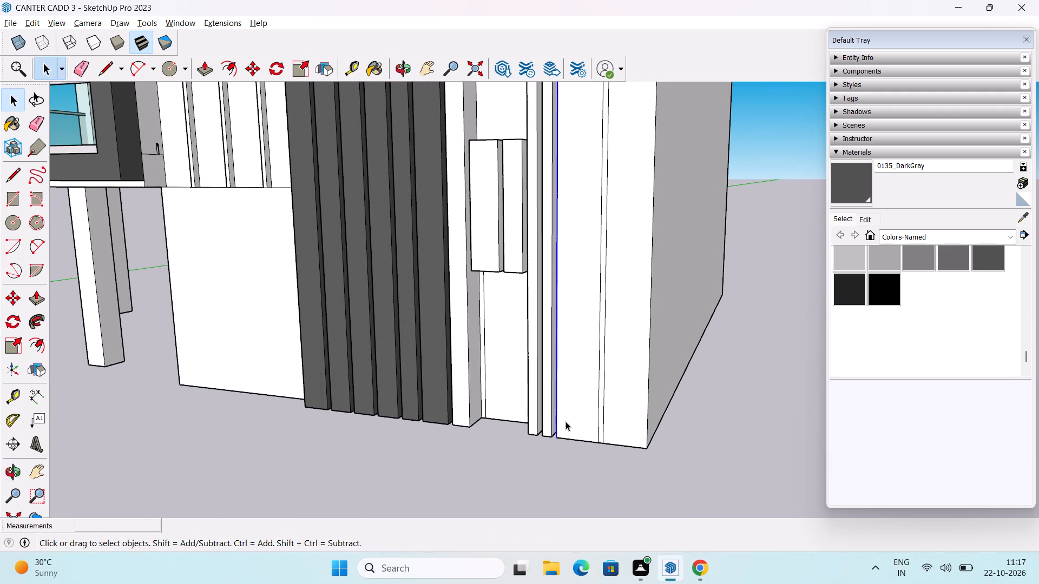
key(p)
scroll(601, 397, up, 3)
click(602, 399)
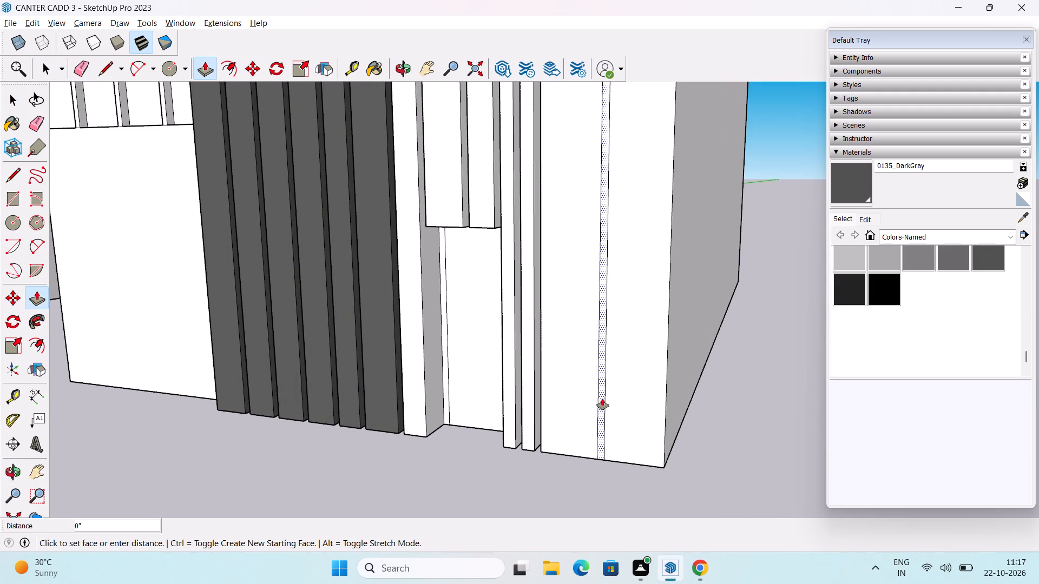
text(1')
key(Return)
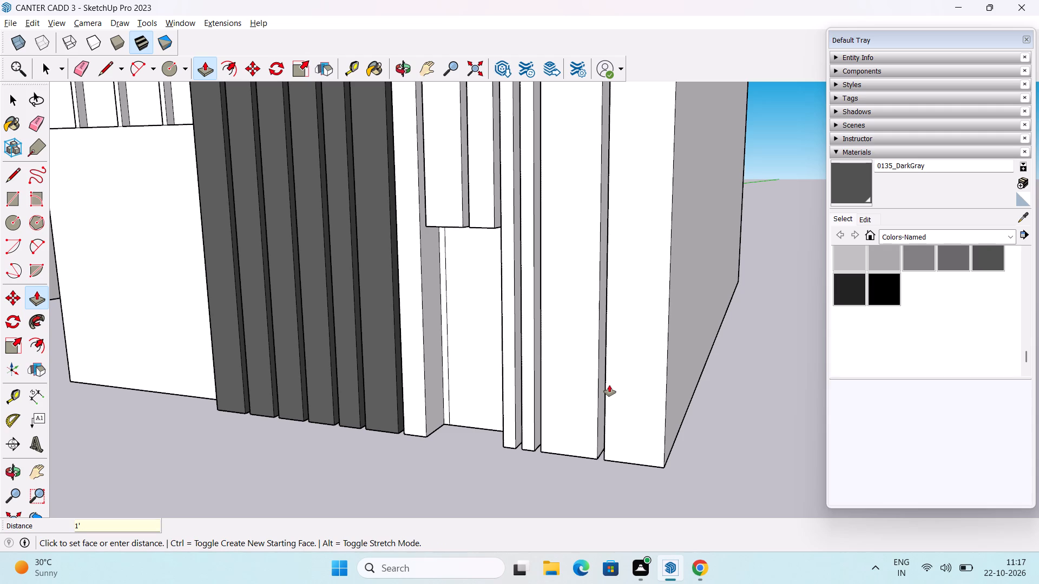
Examine the grooved tower front from underneath, from the whole front view and up close below the roof slab.
scroll(609, 385, down, 2)
middle_drag(611, 383, 599, 181)
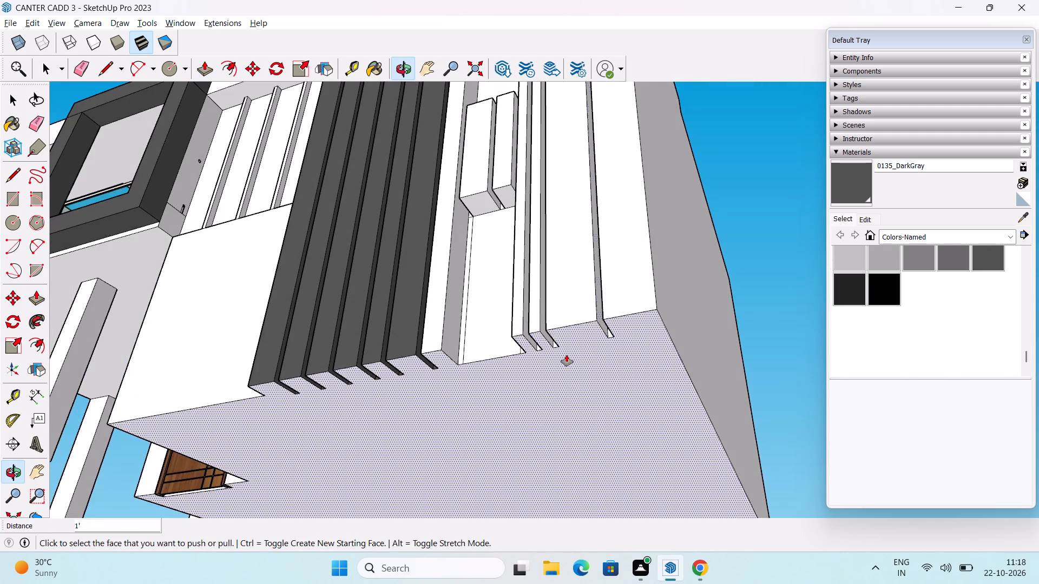
middle_drag(574, 343, 648, 474)
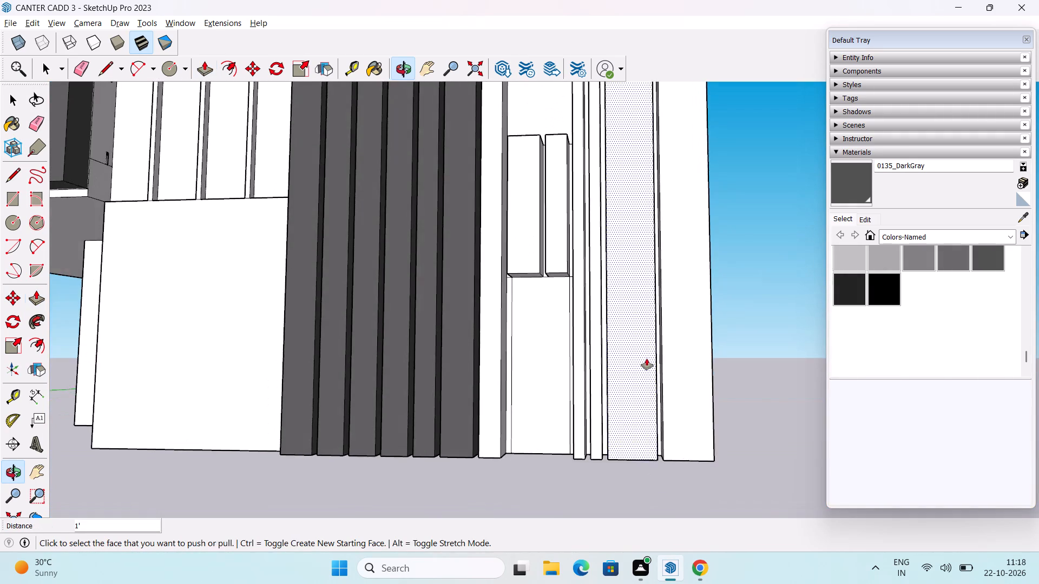
scroll(647, 359, down, 8)
scroll(646, 360, up, 1)
scroll(646, 360, down, 3)
key(space)
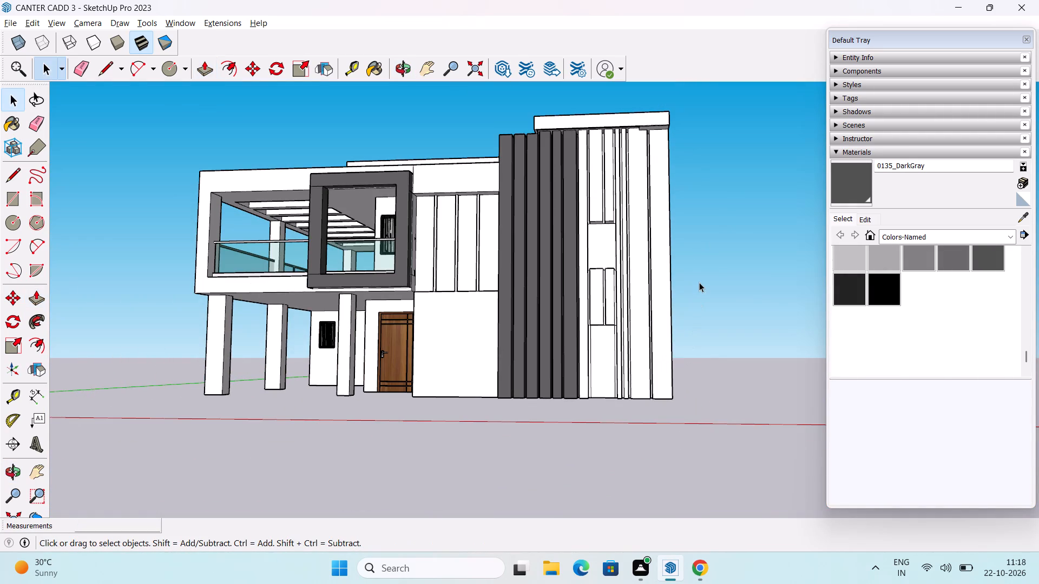
middle_drag(699, 286, 653, 438)
scroll(623, 266, up, 9)
middle_drag(612, 222, 628, 171)
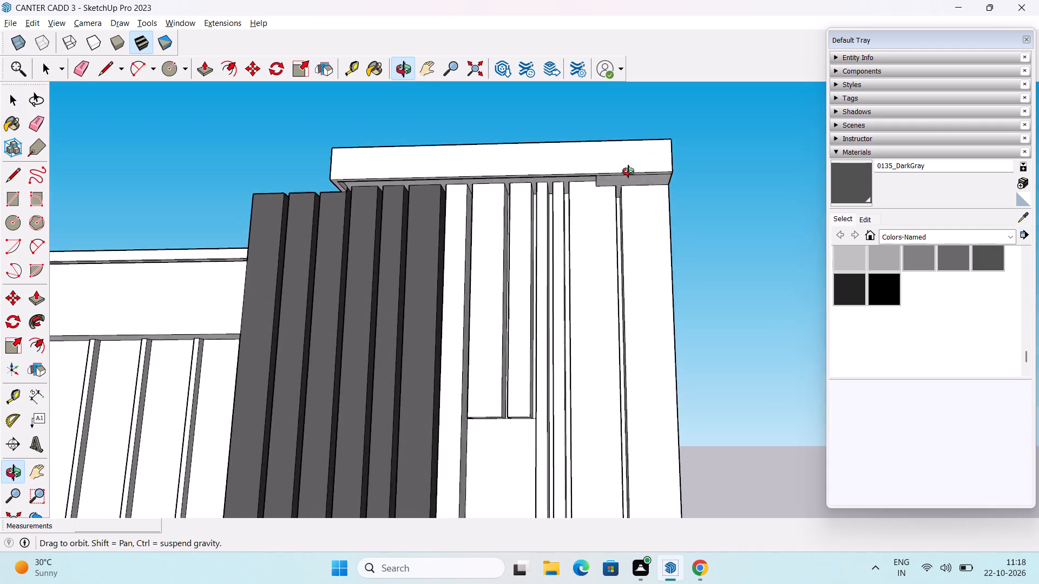
Push/Pull the end face of the lowered soffit block under the roof slab by about 1' 9 3/8", past the outermost groove.
middle_drag(628, 171, 633, 122)
scroll(607, 175, up, 5)
middle_drag(557, 215, 565, 195)
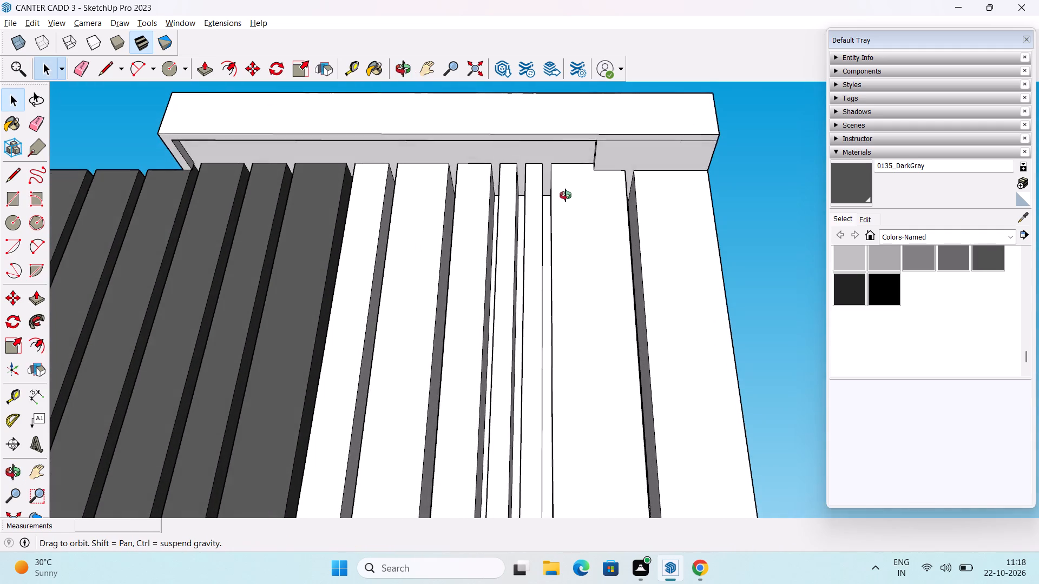
middle_drag(565, 195, 486, 184)
scroll(537, 151, up, 4)
middle_drag(552, 148, 528, 183)
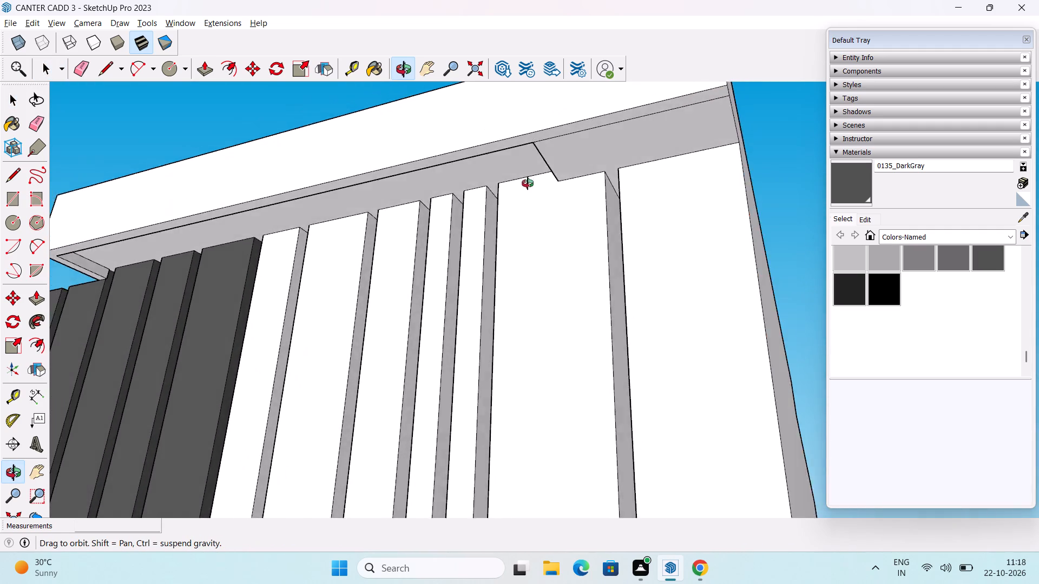
middle_drag(528, 183, 701, 173)
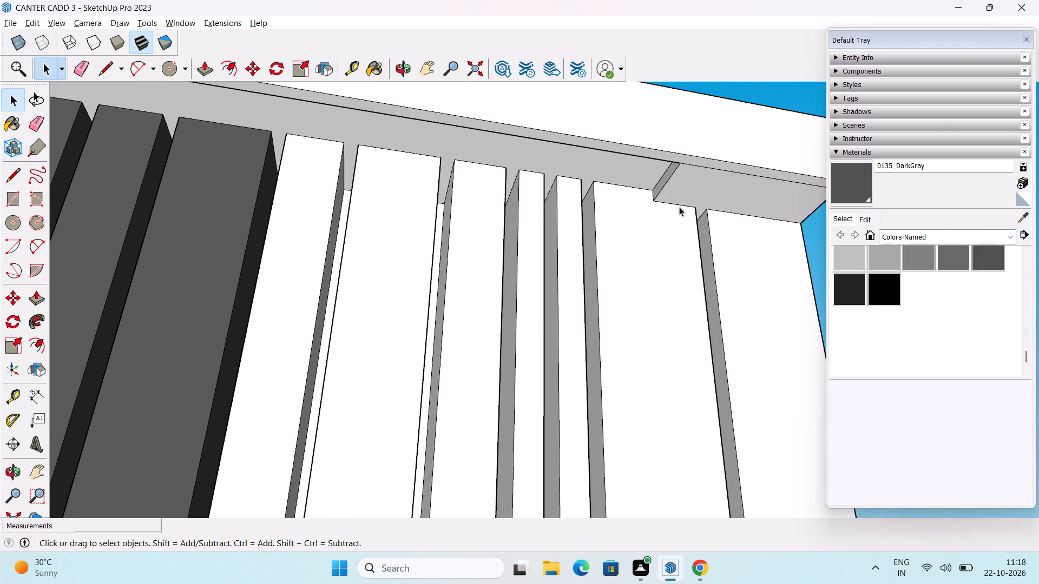
key(p)
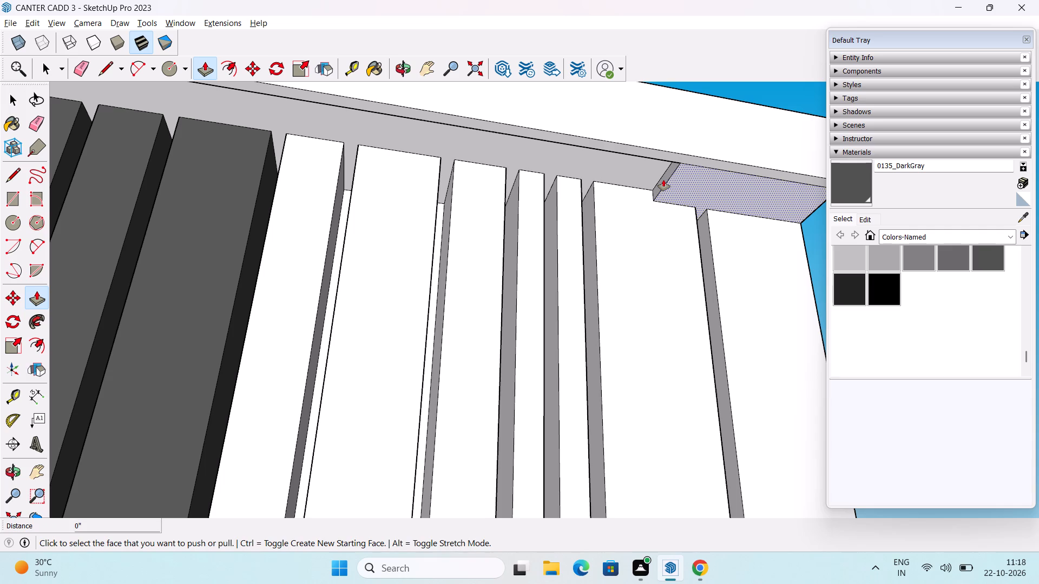
click(663, 180)
middle_drag(753, 171, 597, 223)
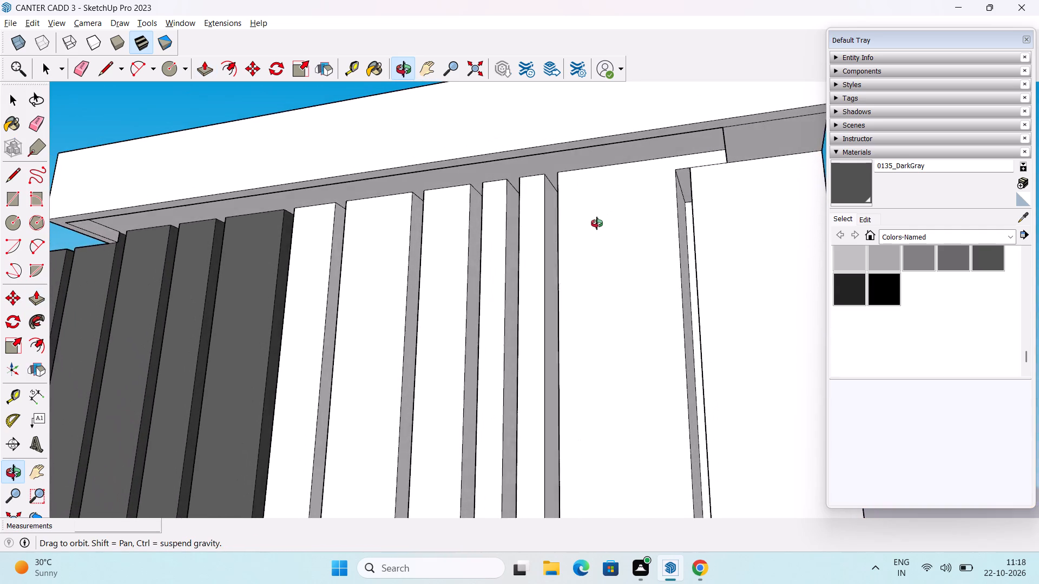
middle_drag(597, 223, 623, 240)
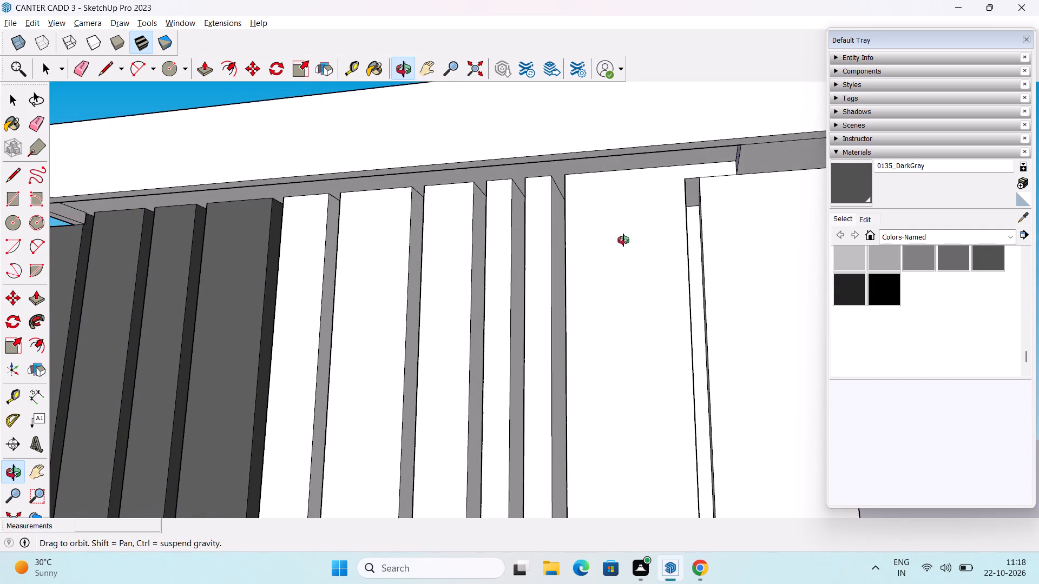
middle_drag(623, 240, 624, 242)
shift+middle_drag(731, 176, 629, 200)
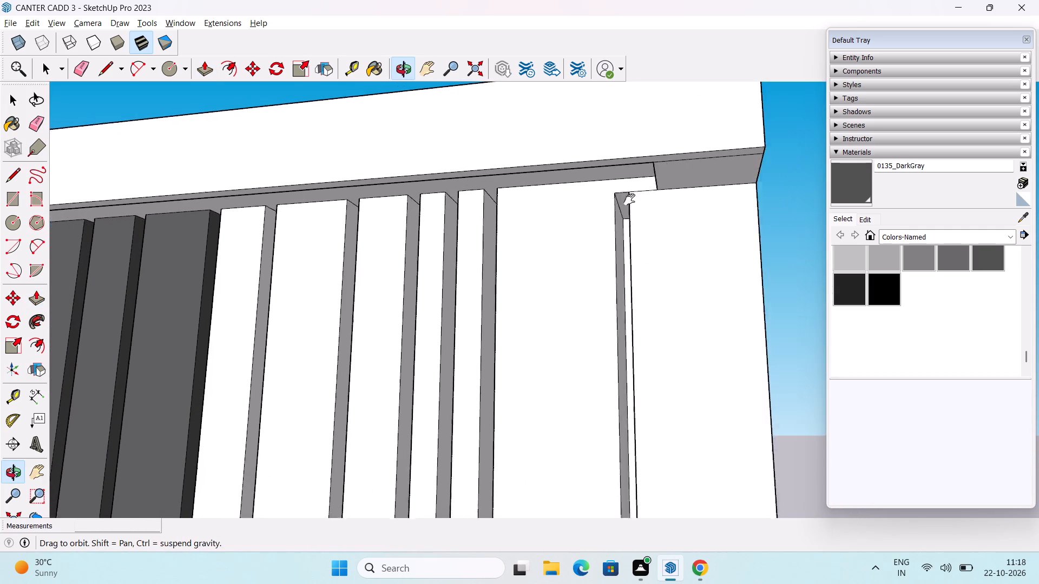
shift+middle_drag(629, 200, 596, 215)
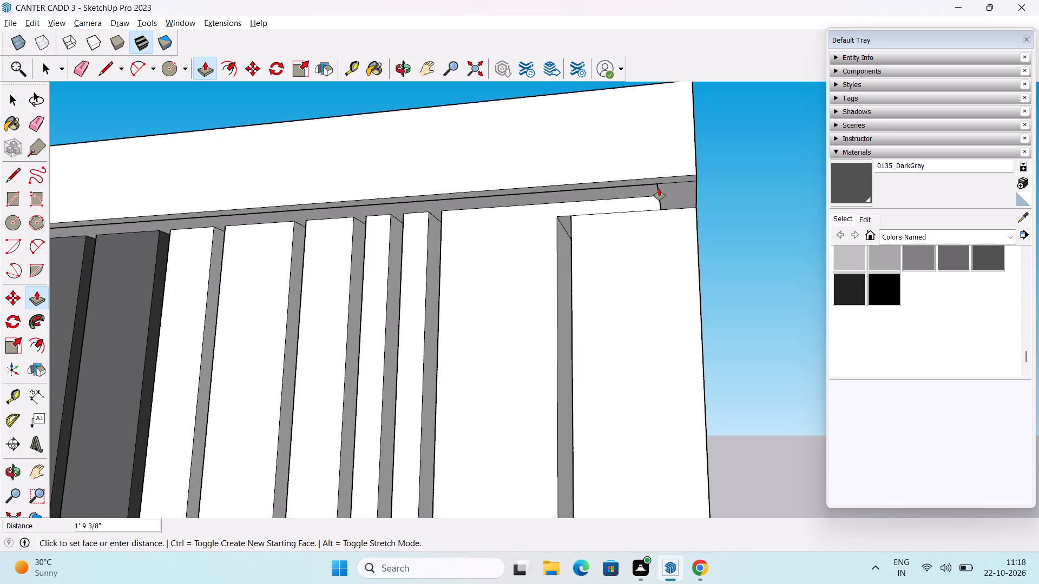
click(658, 189)
middle_drag(623, 261, 638, 258)
key(space)
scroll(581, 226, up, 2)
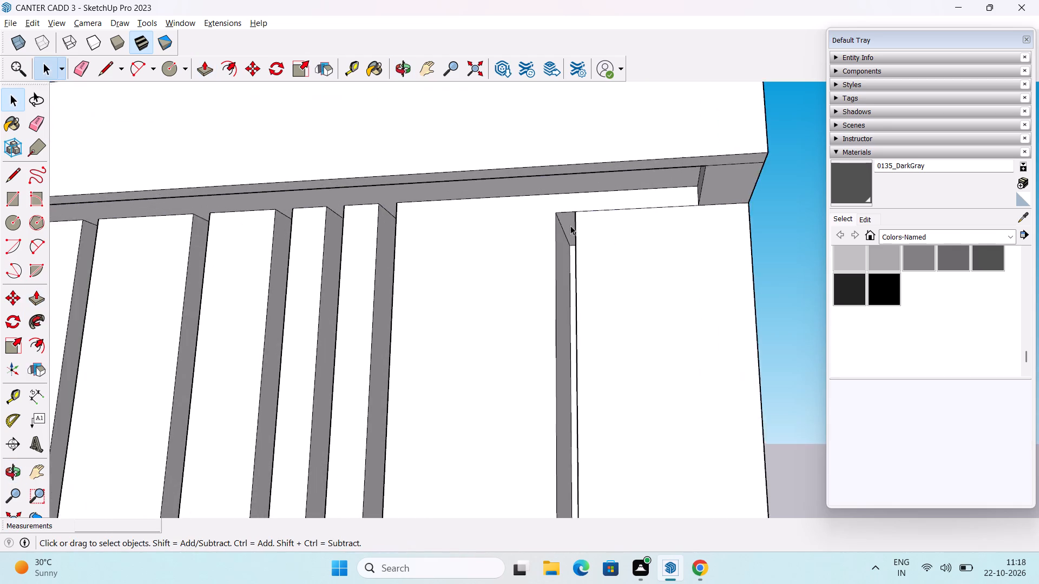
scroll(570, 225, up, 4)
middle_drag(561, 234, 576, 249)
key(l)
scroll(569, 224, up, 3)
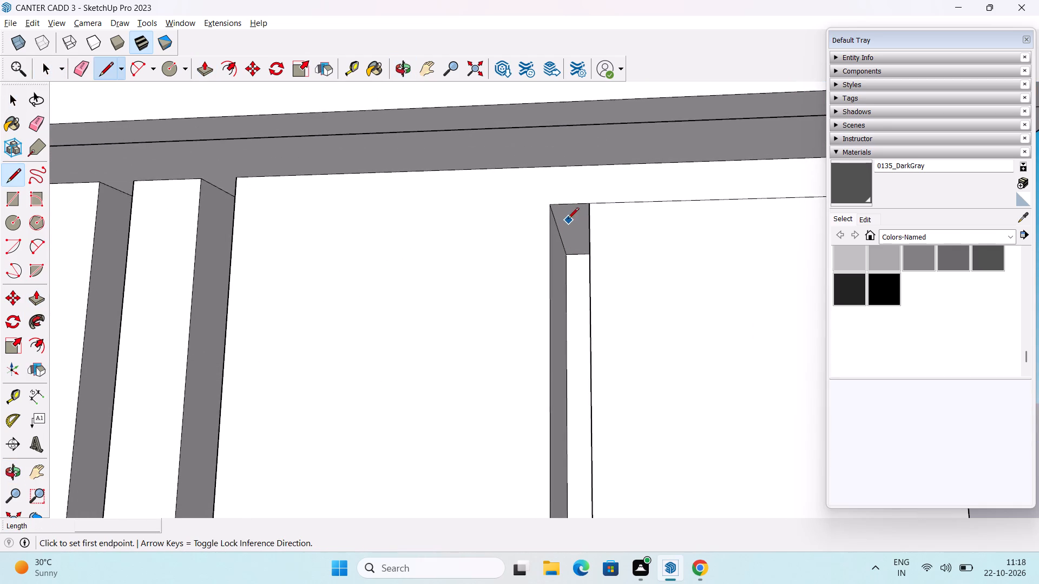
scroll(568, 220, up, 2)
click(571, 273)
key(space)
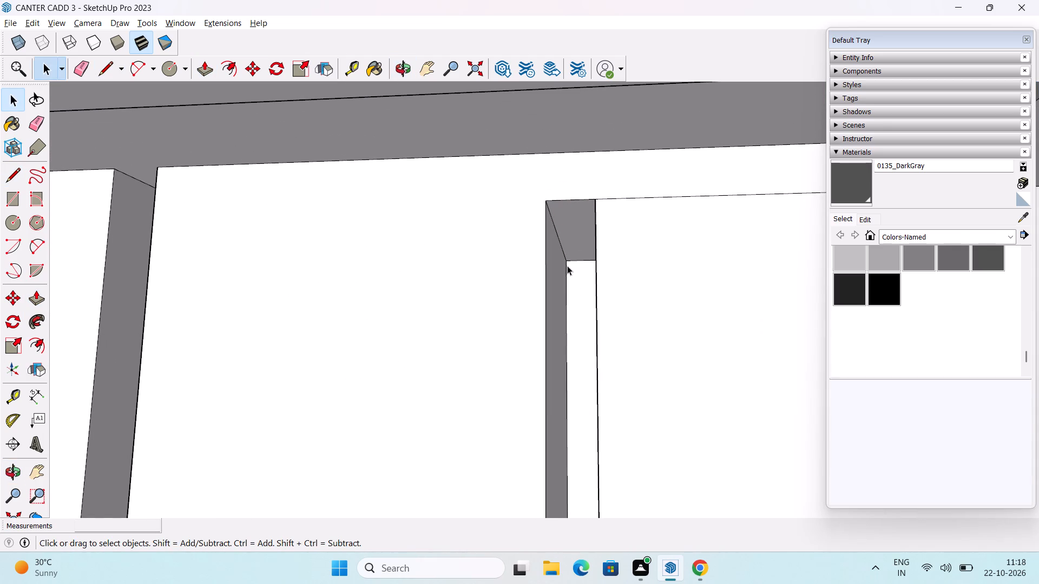
Push/Pull the top face of the outermost groove upward by 2" to meet the roof slab's underside.
key(p)
click(574, 233)
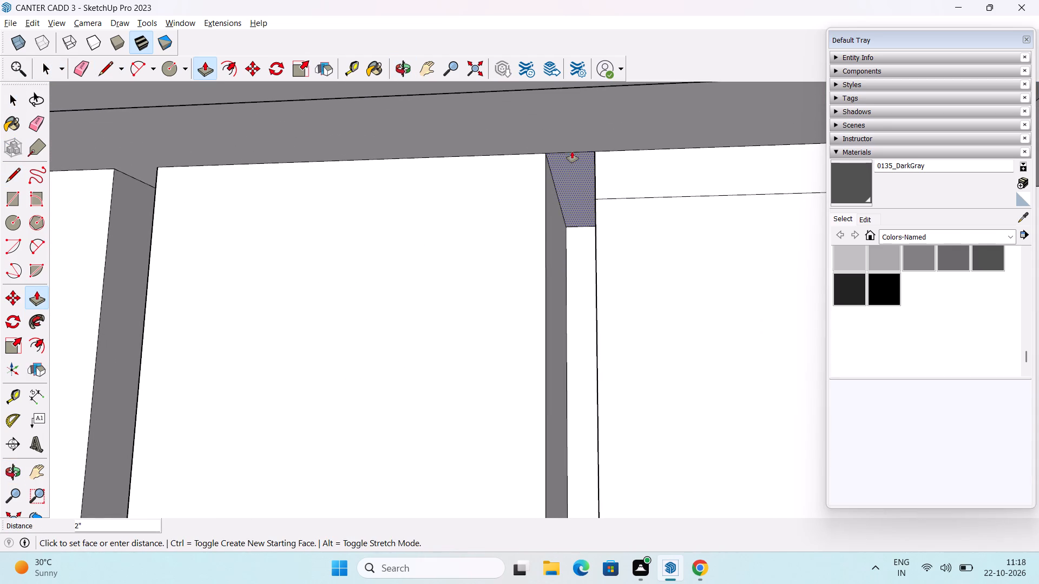
click(574, 149)
scroll(590, 241, down, 11)
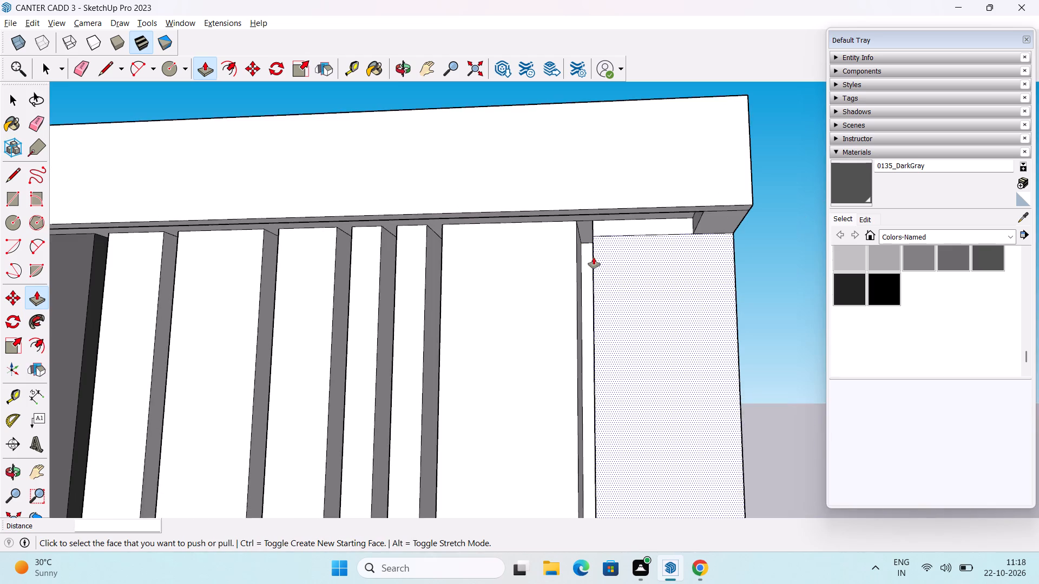
scroll(594, 257, down, 2)
key(space)
Paint the front of the wide white panel beside the outermost groove with 0135_DarkGray.
middle_drag(725, 276, 622, 300)
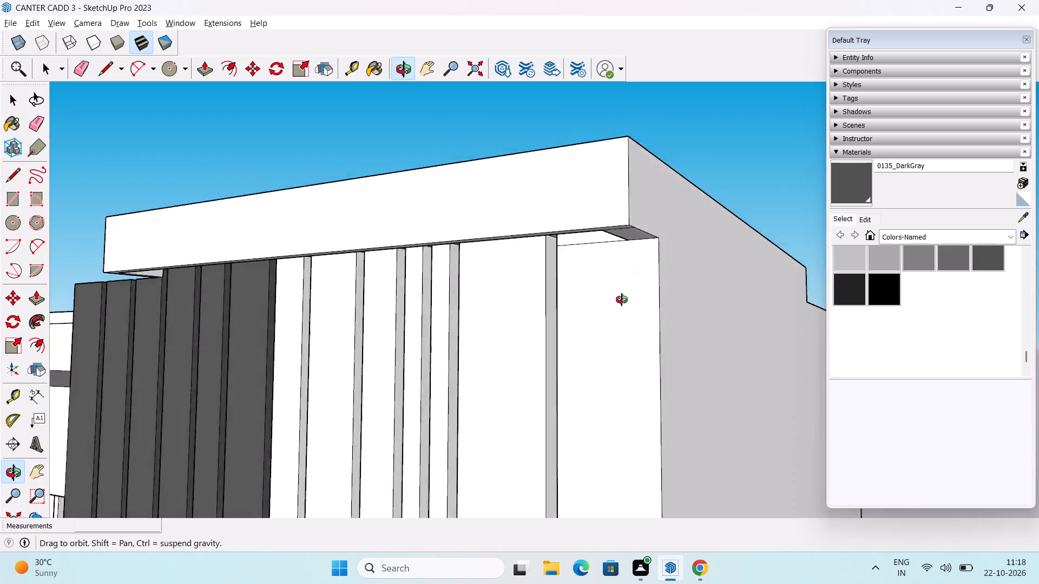
middle_drag(622, 300, 764, 214)
click(846, 195)
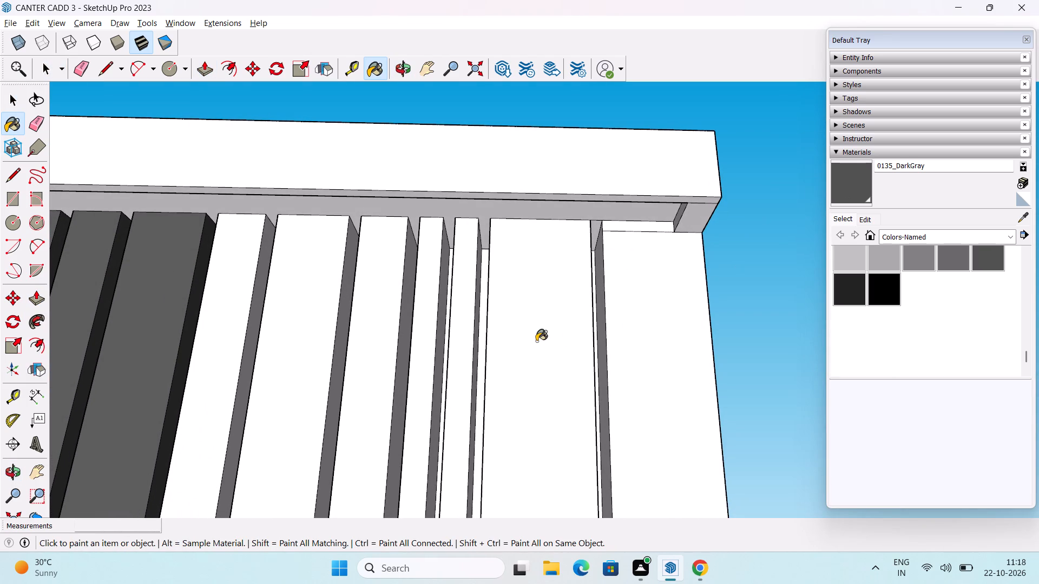
click(536, 341)
Paint both groove-side faces of the wide dark gray panel with 0135_DarkGray.
scroll(574, 304, down, 7)
middle_drag(577, 310, 624, 400)
scroll(615, 399, up, 1)
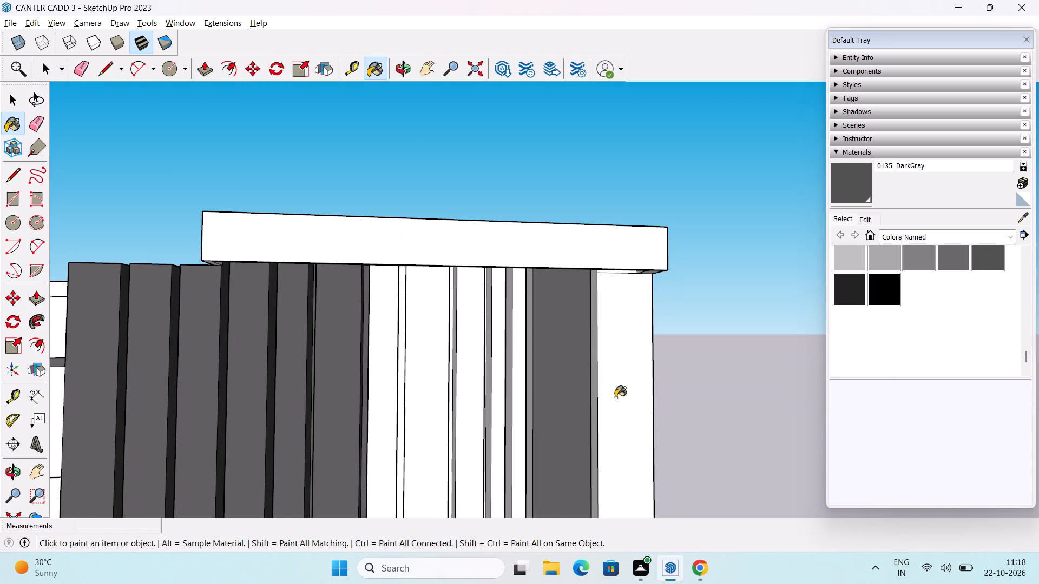
scroll(501, 449, up, 5)
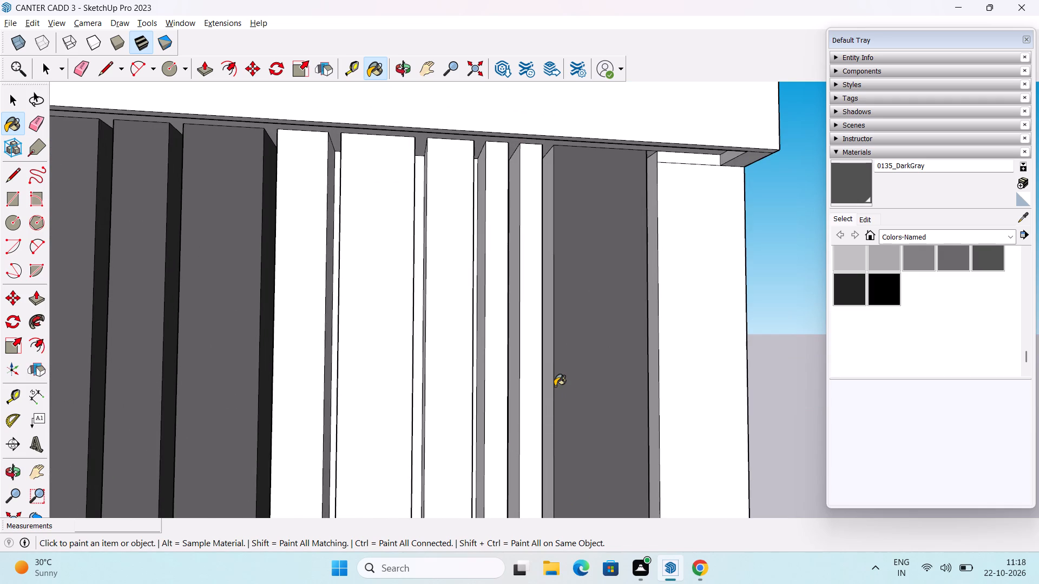
click(548, 393)
scroll(579, 406, down, 4)
scroll(581, 414, up, 1)
scroll(581, 414, down, 6)
shift+middle_drag(577, 462, 621, 311)
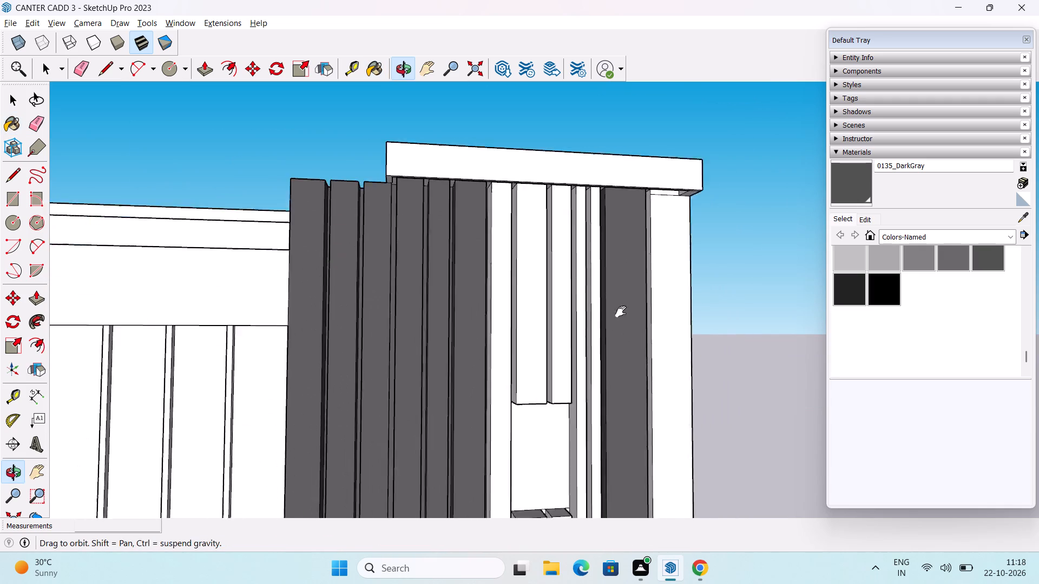
shift+middle_drag(621, 311, 622, 306)
middle_drag(636, 367, 428, 392)
scroll(595, 364, up, 5)
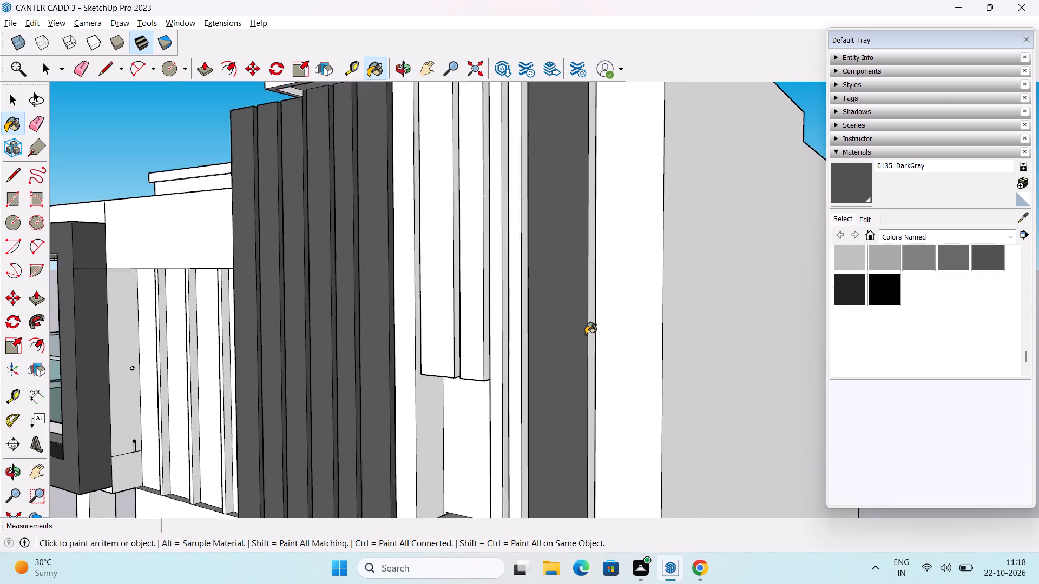
scroll(586, 334, up, 2)
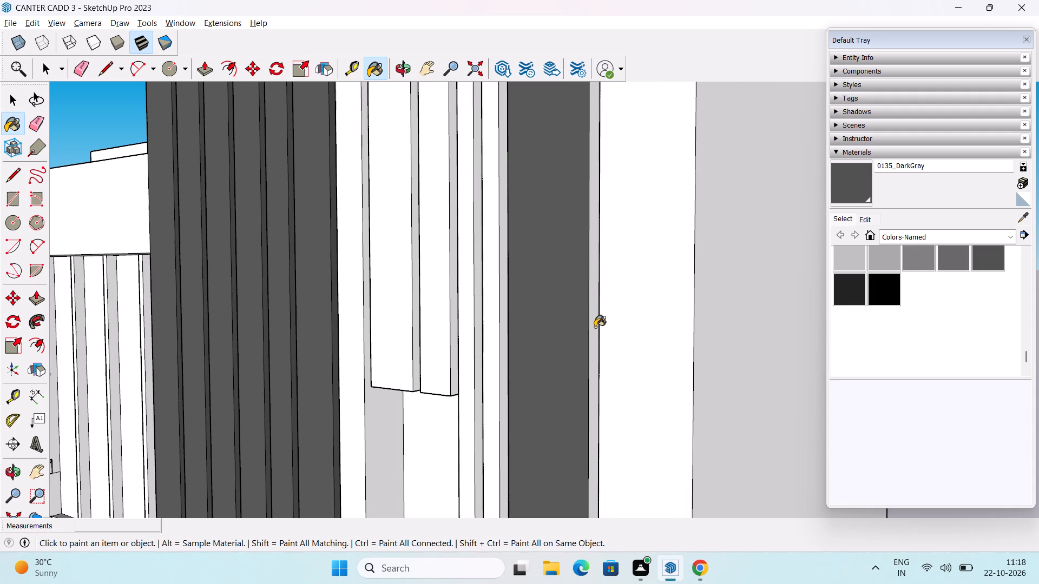
click(595, 327)
Paint the front faces of the lower and upper short slats nearest the dark gray tower slats with 0135_DarkGray.
scroll(595, 336, down, 7)
shift+middle_drag(513, 439, 600, 316)
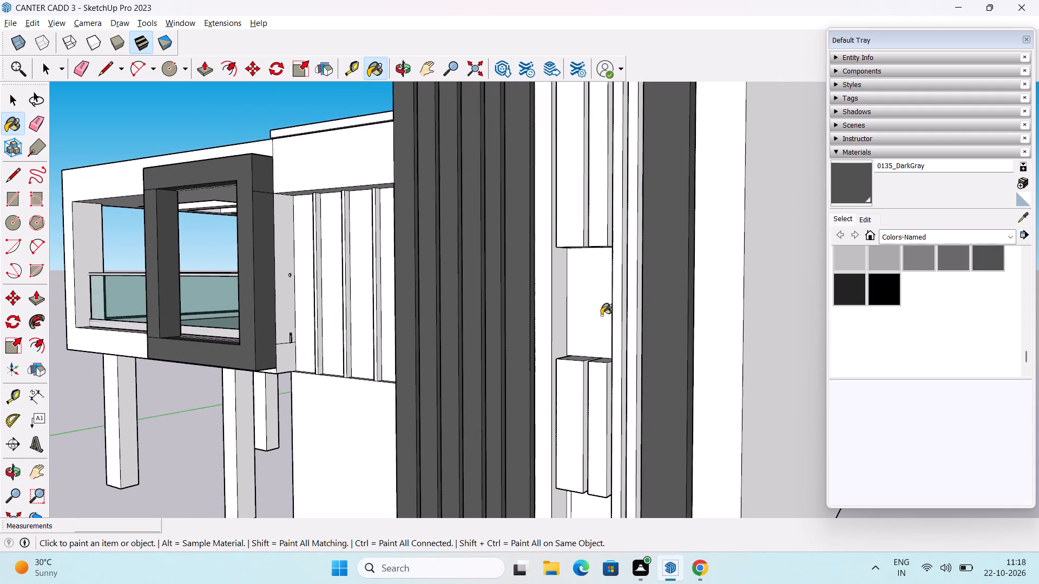
middle_drag(573, 464, 694, 440)
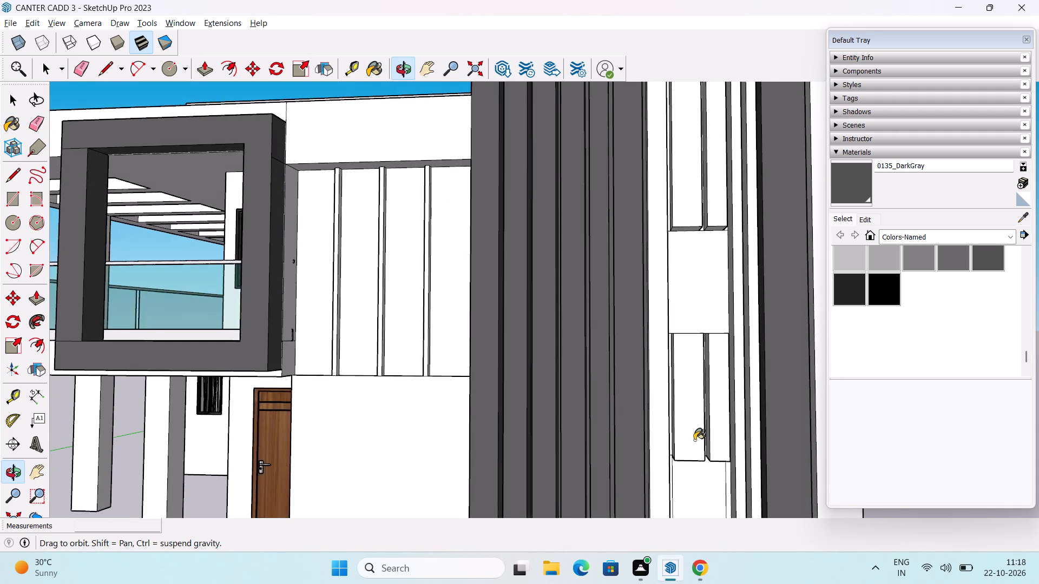
scroll(690, 424, up, 2)
click(691, 400)
middle_drag(686, 337, 660, 447)
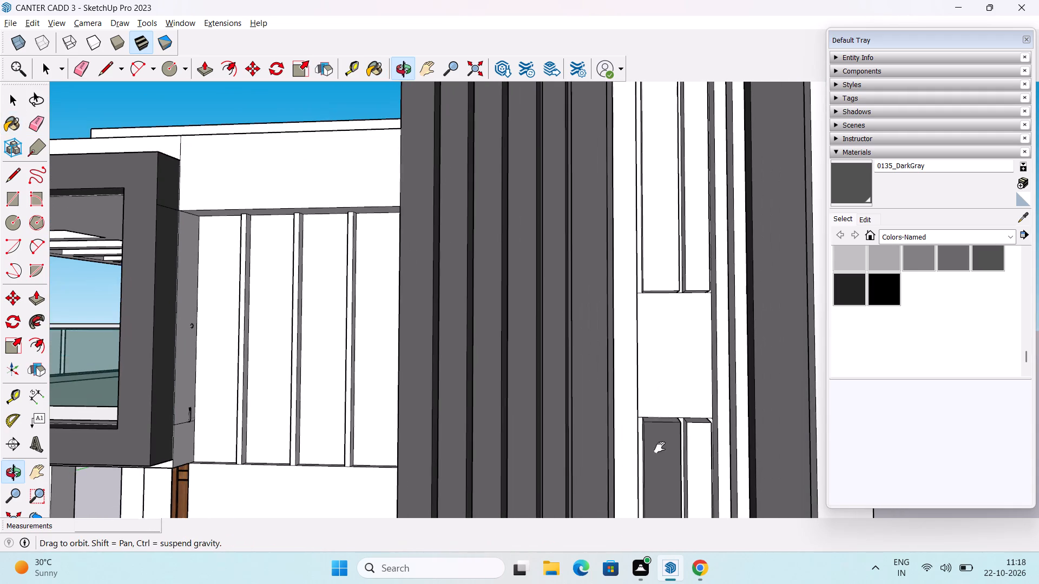
middle_drag(660, 447, 660, 444)
click(663, 264)
Paint the two side faces, top and bottom of the lower dark-fronted short slat with 0135_DarkGray.
middle_drag(663, 420, 724, 449)
shift+middle_drag(669, 482, 673, 373)
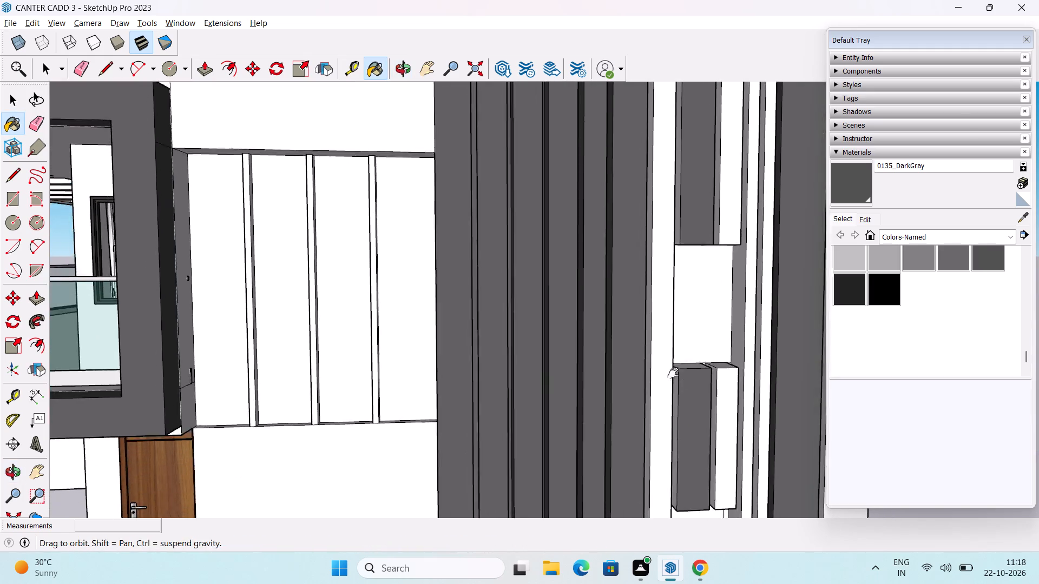
shift+middle_drag(673, 373, 668, 348)
scroll(646, 394, up, 5)
click(679, 370)
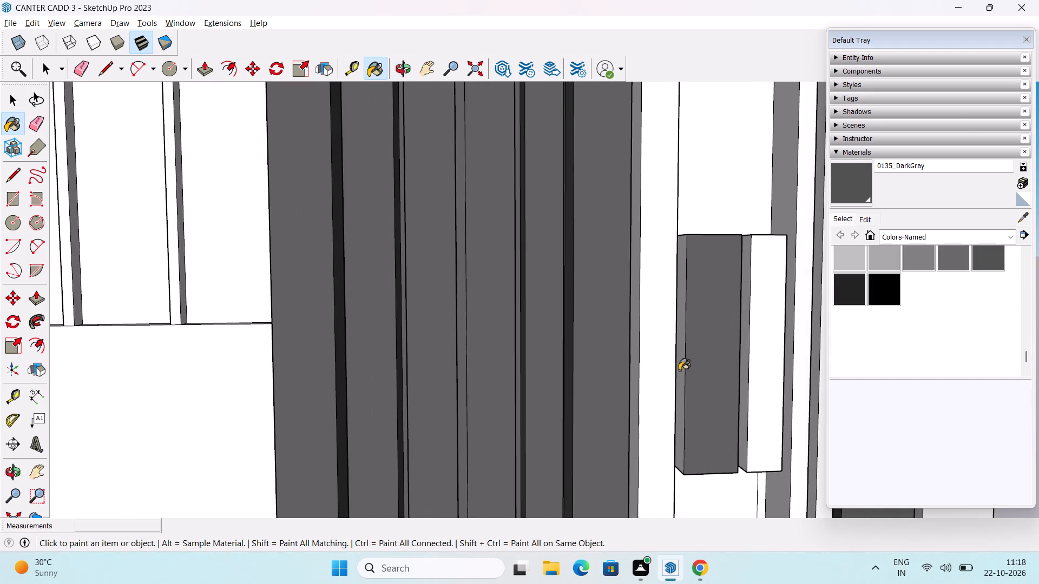
middle_drag(703, 342, 675, 528)
click(705, 269)
middle_drag(706, 392, 582, 344)
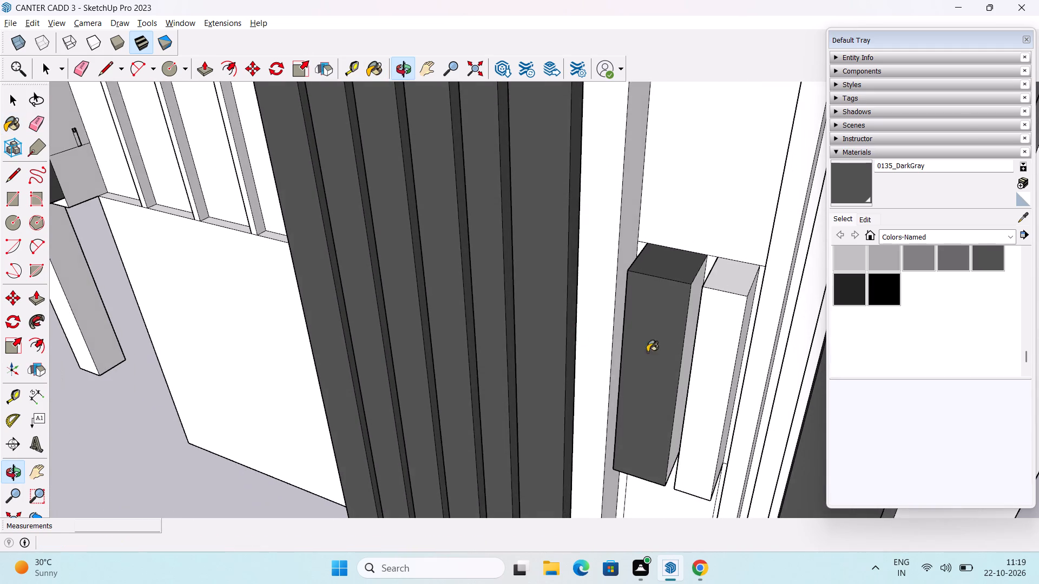
scroll(683, 356, up, 6)
click(689, 347)
middle_drag(665, 453, 722, 280)
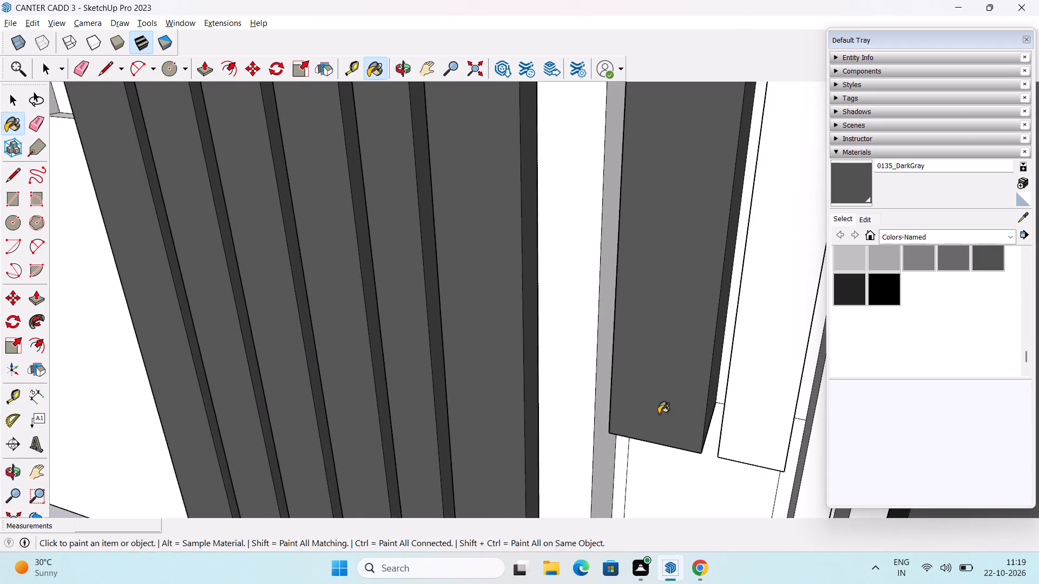
middle_drag(666, 404, 722, 273)
middle_drag(701, 414, 714, 274)
click(706, 379)
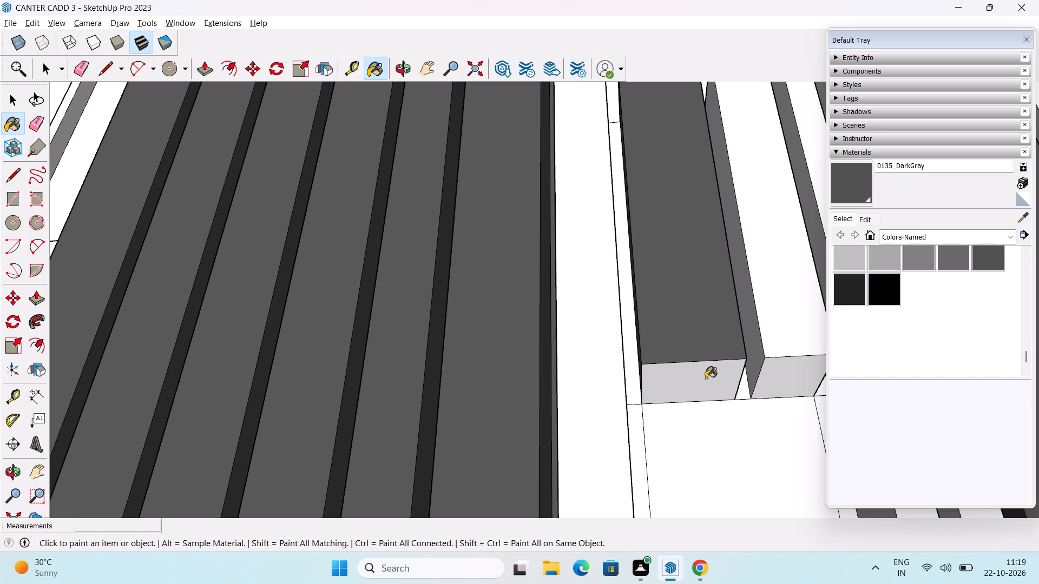
Paint both side faces and the bottom of the upper dark-fronted slat with 0135_DarkGray.
scroll(687, 301, down, 3)
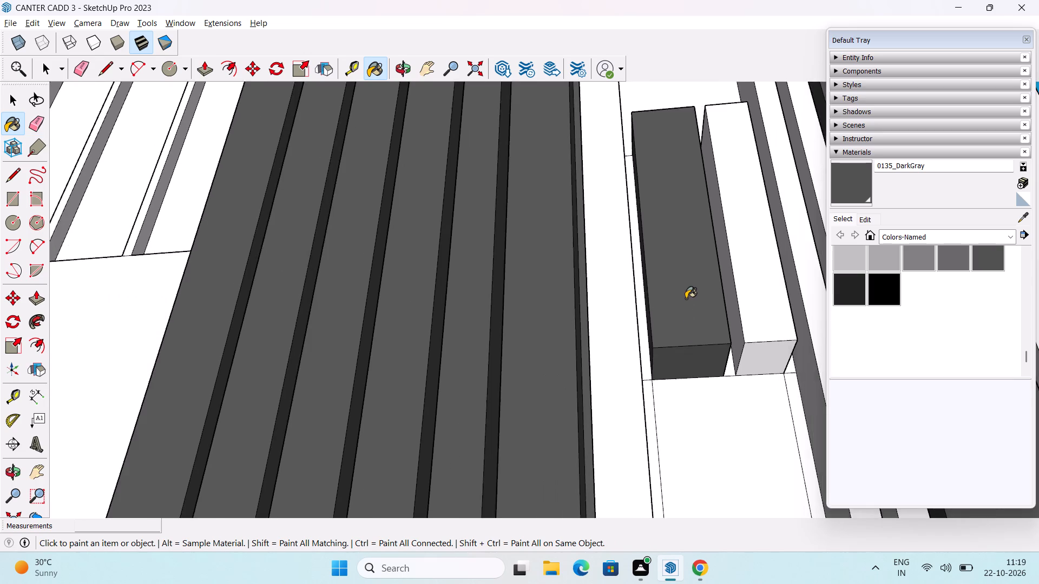
scroll(686, 298, down, 7)
middle_drag(686, 241, 680, 367)
scroll(662, 248, down, 1)
shift+middle_drag(685, 137, 685, 138)
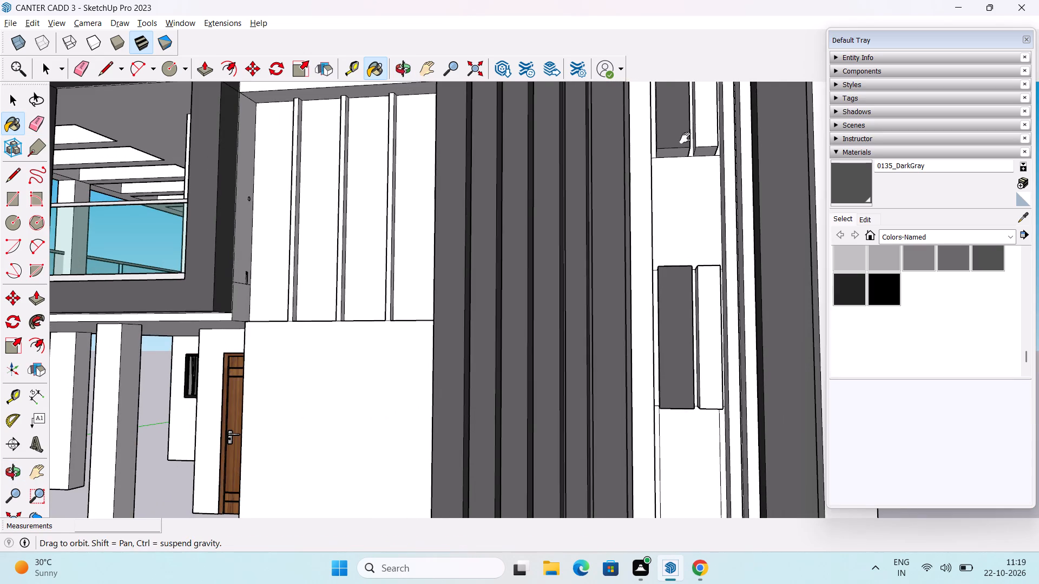
shift+middle_drag(685, 138, 634, 435)
middle_drag(642, 439, 612, 423)
middle_drag(579, 448, 571, 440)
scroll(588, 434, up, 6)
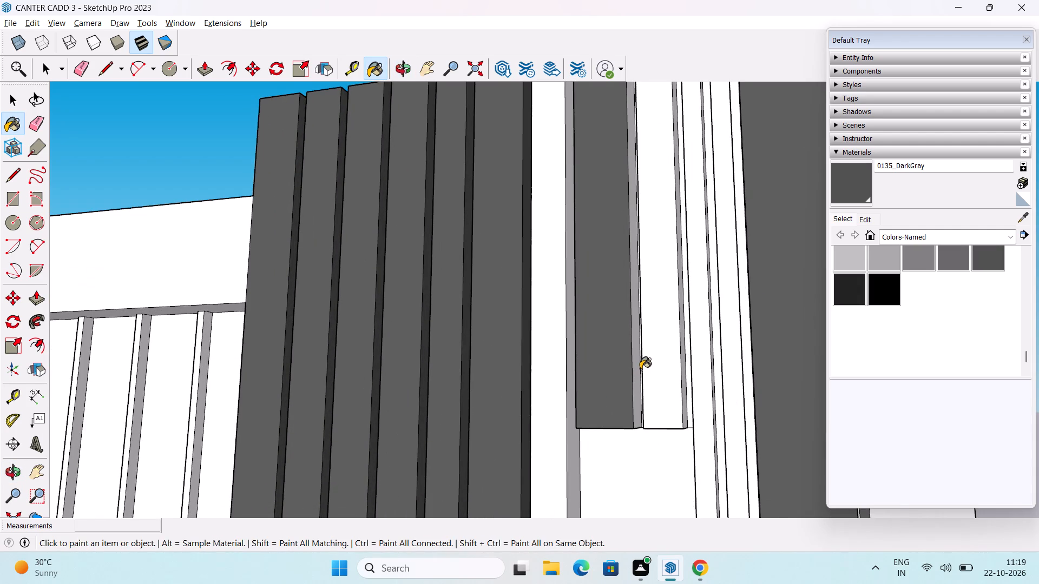
click(640, 369)
middle_drag(609, 419, 751, 430)
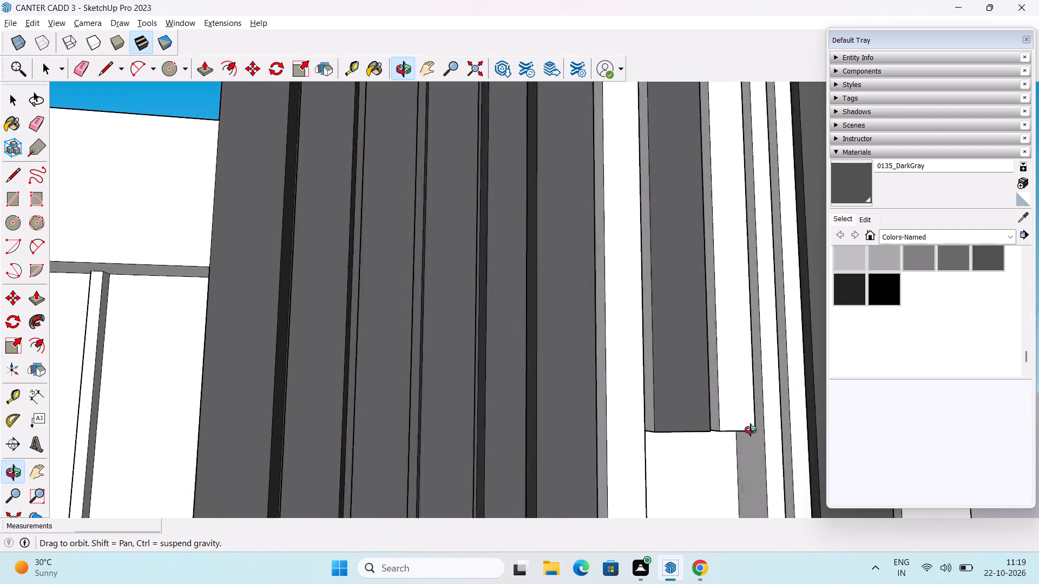
middle_drag(751, 430, 801, 453)
scroll(679, 395, up, 2)
click(667, 382)
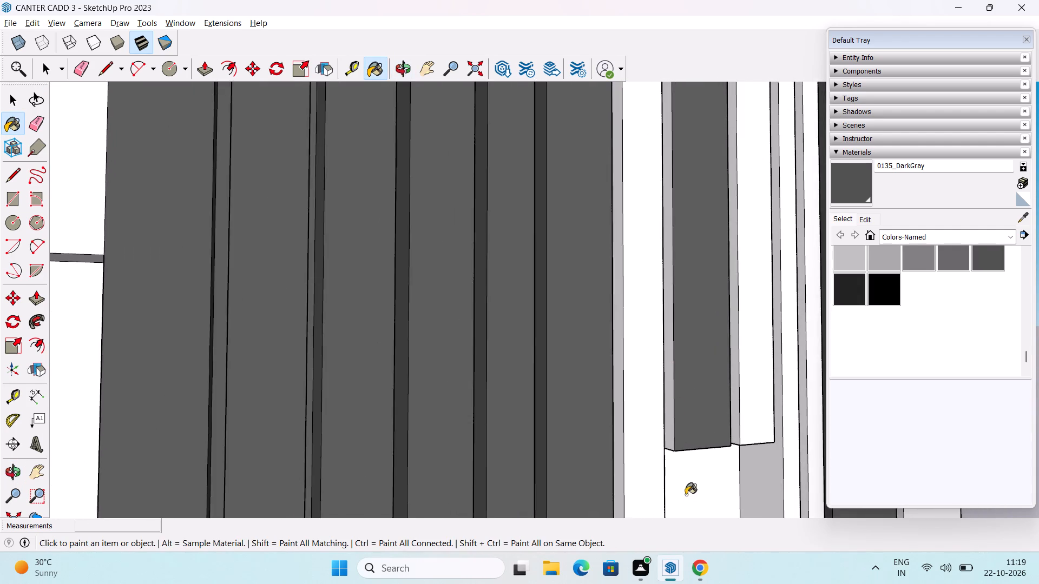
middle_drag(689, 497, 634, 328)
click(692, 355)
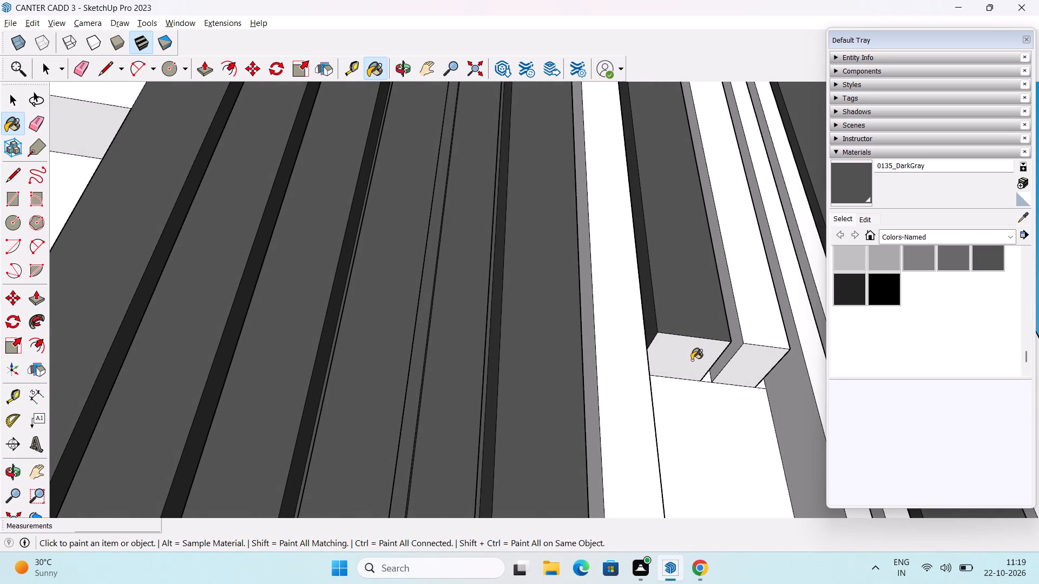
scroll(694, 371, down, 3)
middle_drag(691, 370, 553, 439)
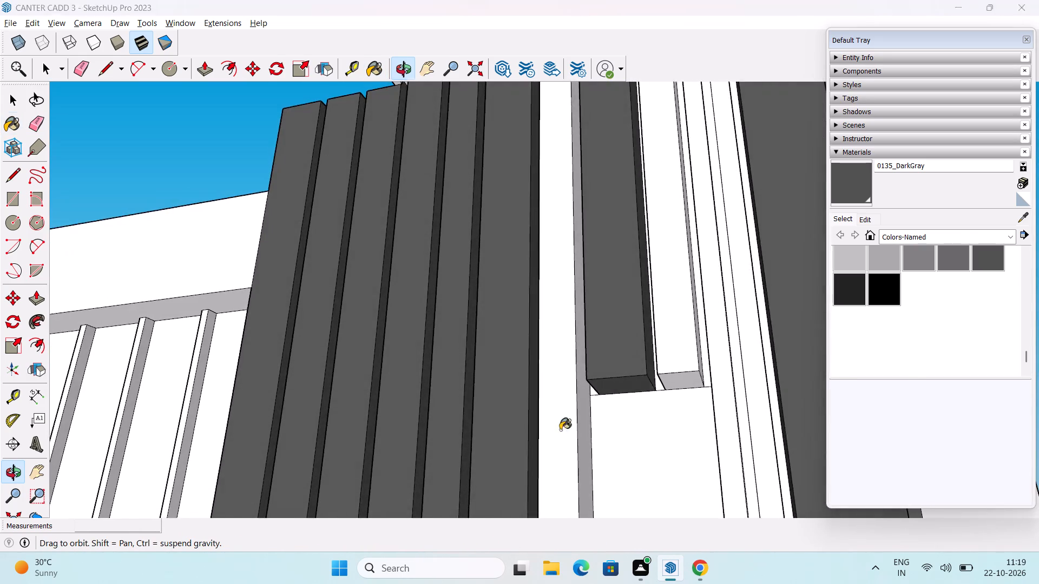
Examine the whole front elevation and the tower's painted slats from above and below.
scroll(581, 358, down, 10)
middle_drag(600, 418, 601, 304)
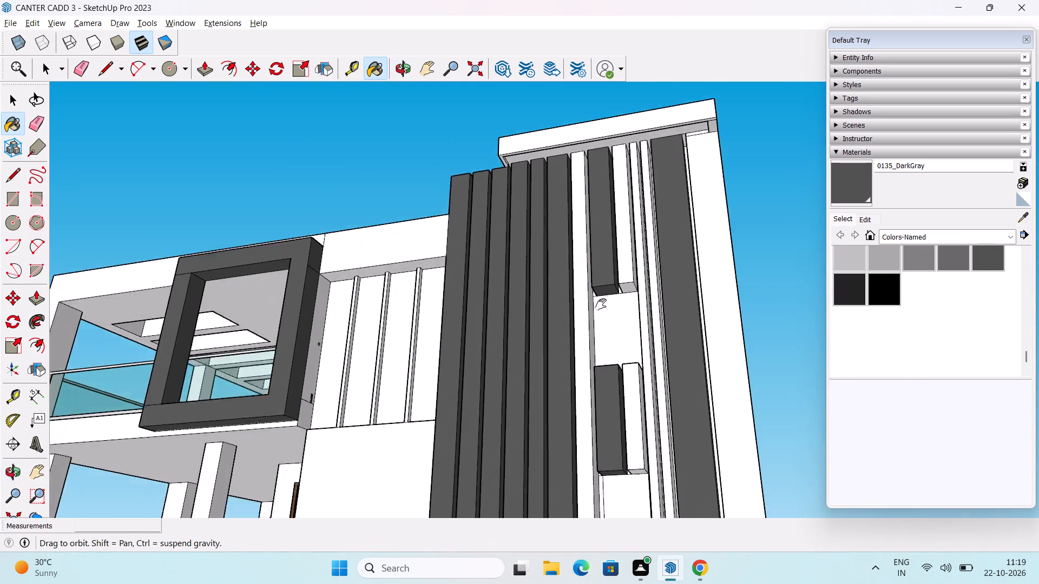
middle_drag(601, 304, 596, 277)
scroll(594, 266, down, 3)
middle_drag(580, 340, 633, 441)
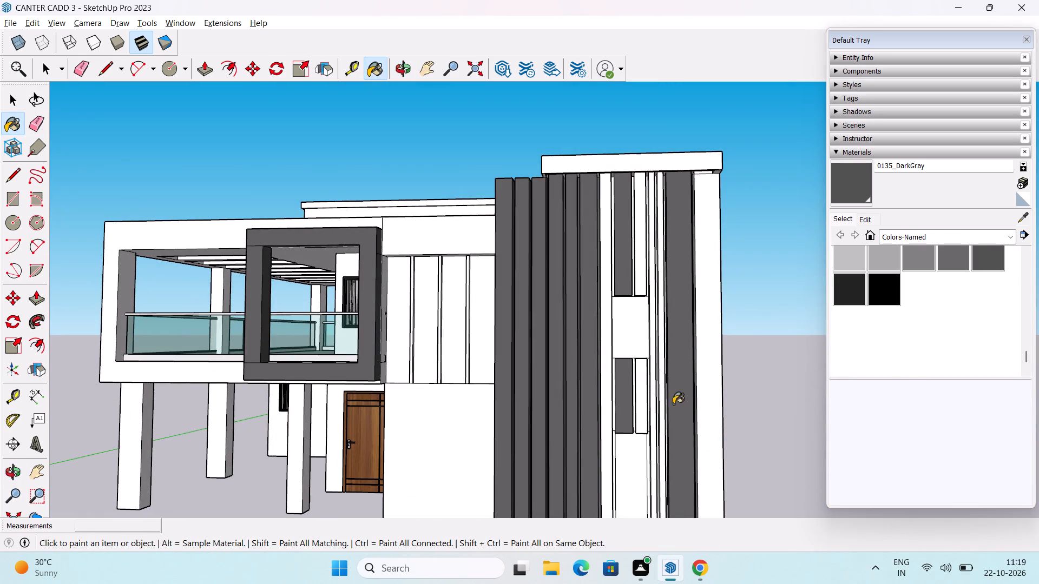
key(space)
scroll(679, 388, down, 2)
shift+middle_drag(681, 423, 679, 344)
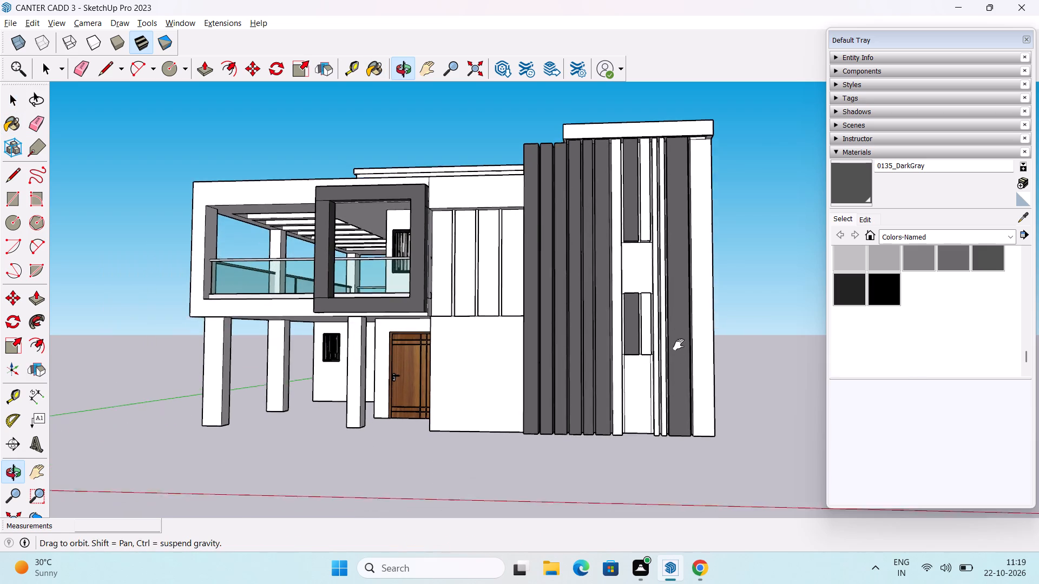
shift+middle_drag(679, 344, 678, 340)
middle_drag(674, 415, 691, 368)
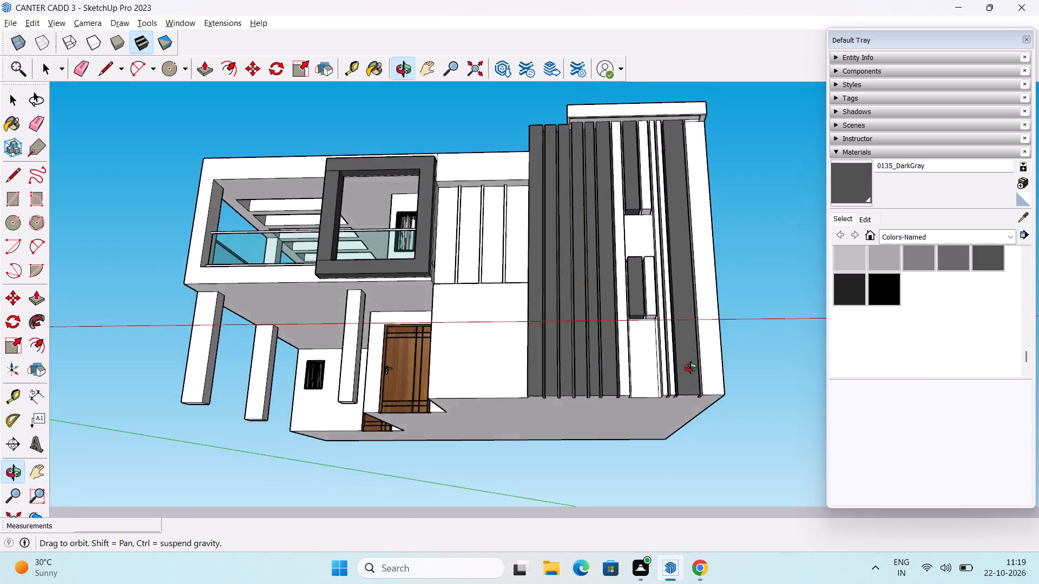
middle_drag(691, 368, 697, 442)
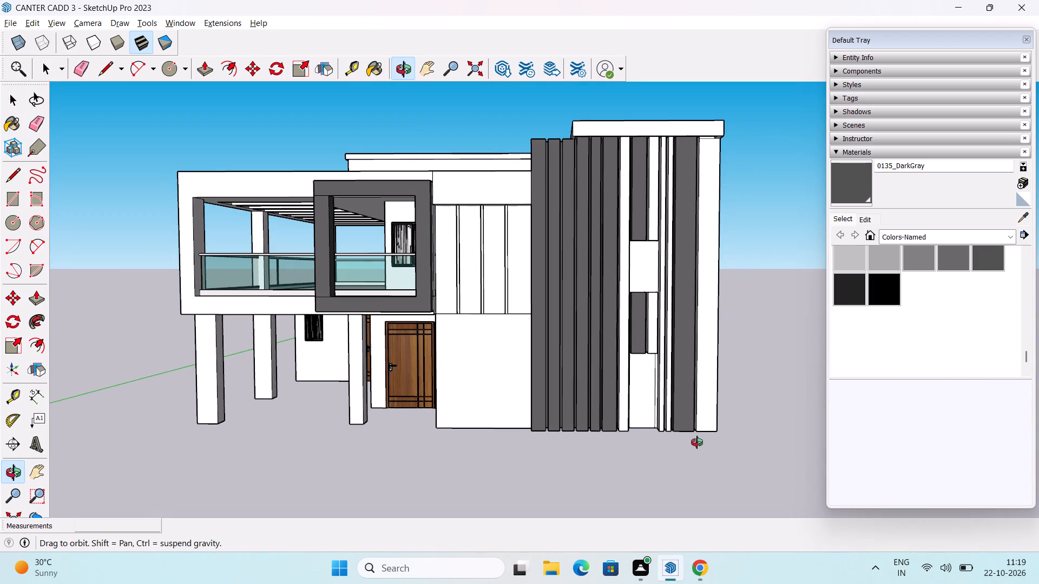
middle_drag(697, 442, 707, 428)
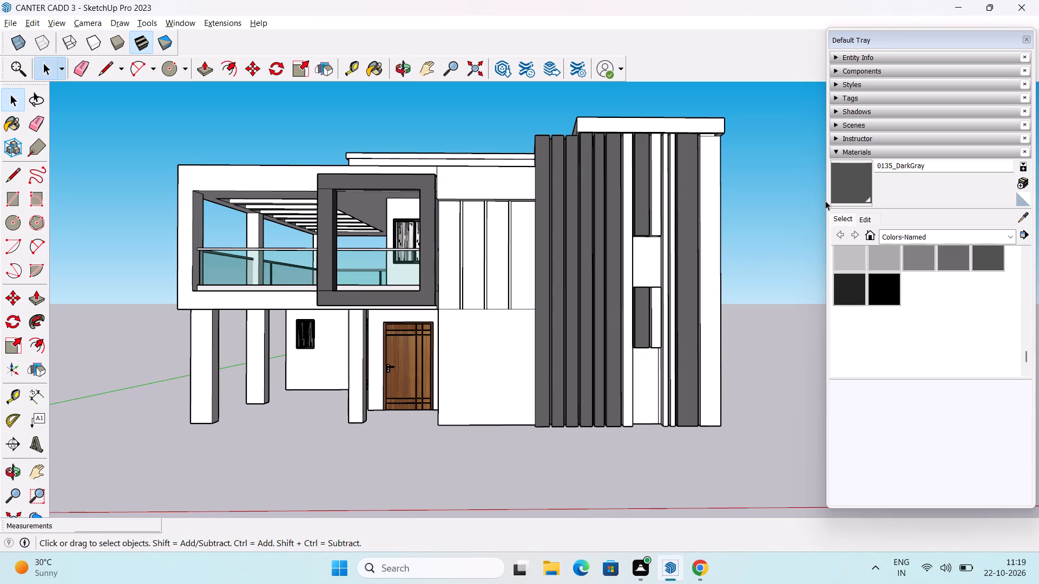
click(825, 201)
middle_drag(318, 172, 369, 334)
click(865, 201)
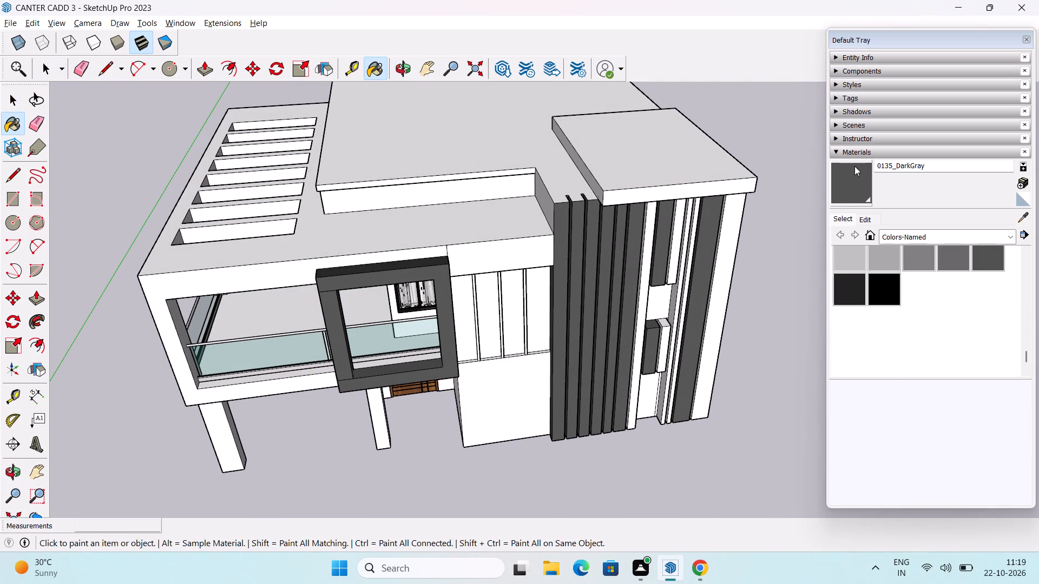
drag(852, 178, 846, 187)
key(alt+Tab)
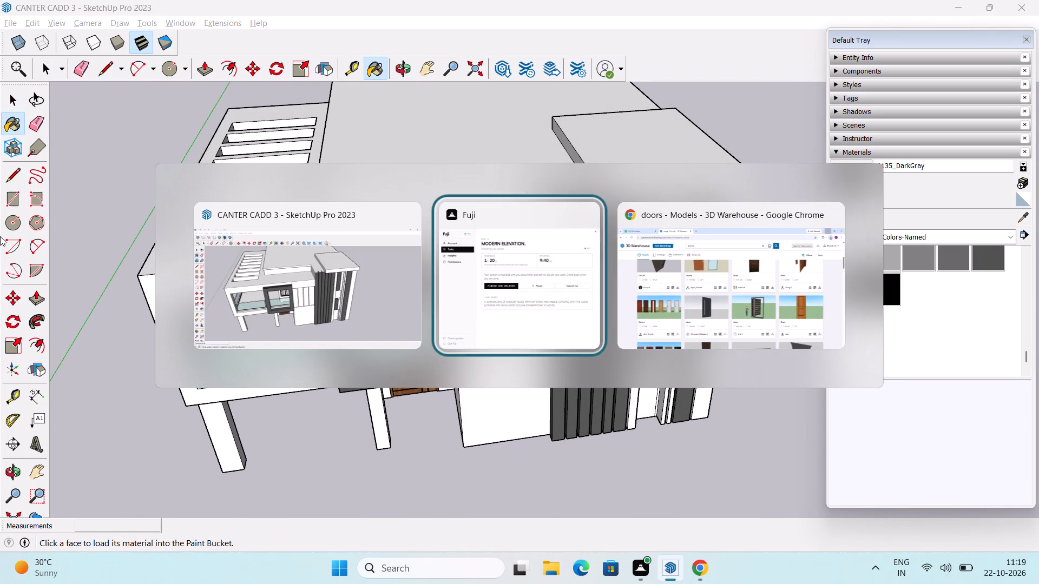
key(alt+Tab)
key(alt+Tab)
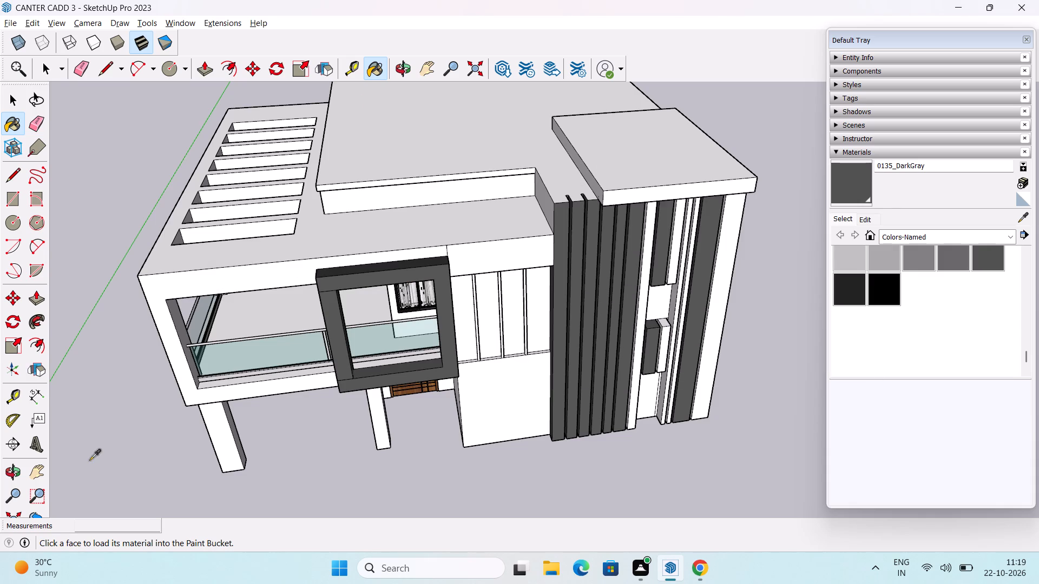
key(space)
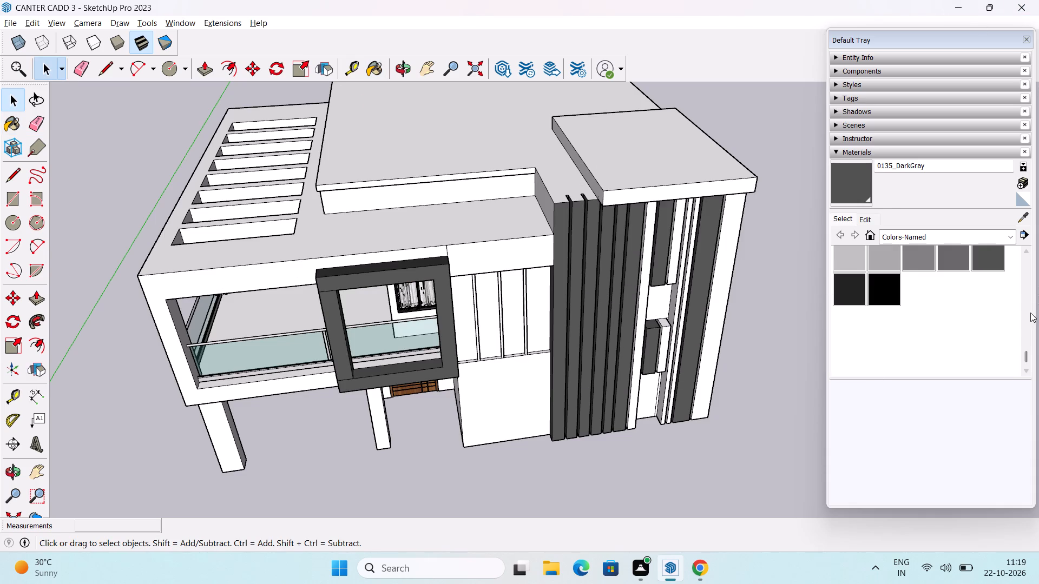
Paint the raised roof block's front wall, its slab's front edge and the adjoining tower side face with 0135_DarkGray.
click(851, 185)
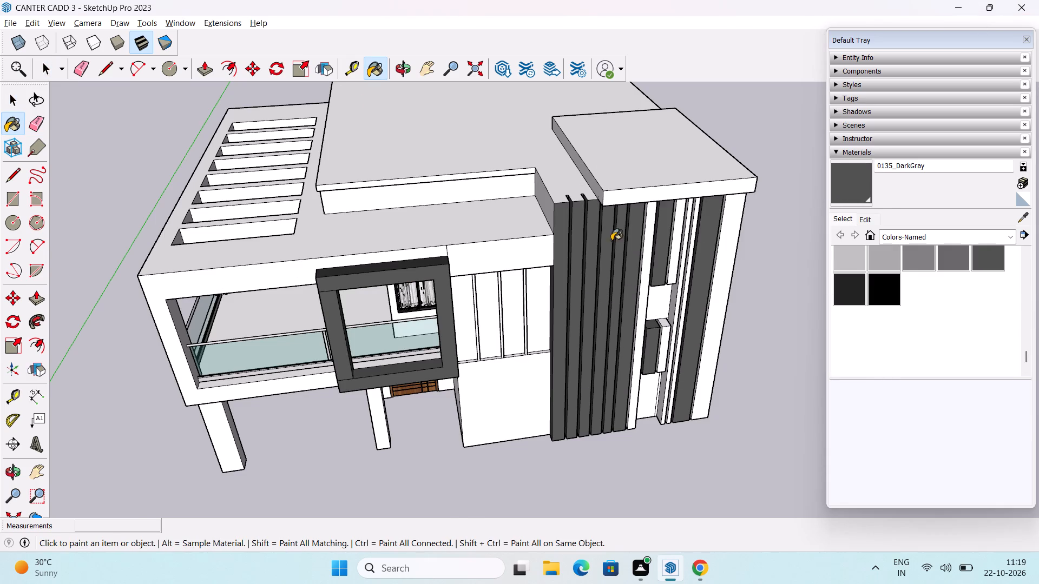
scroll(593, 195, up, 4)
click(435, 191)
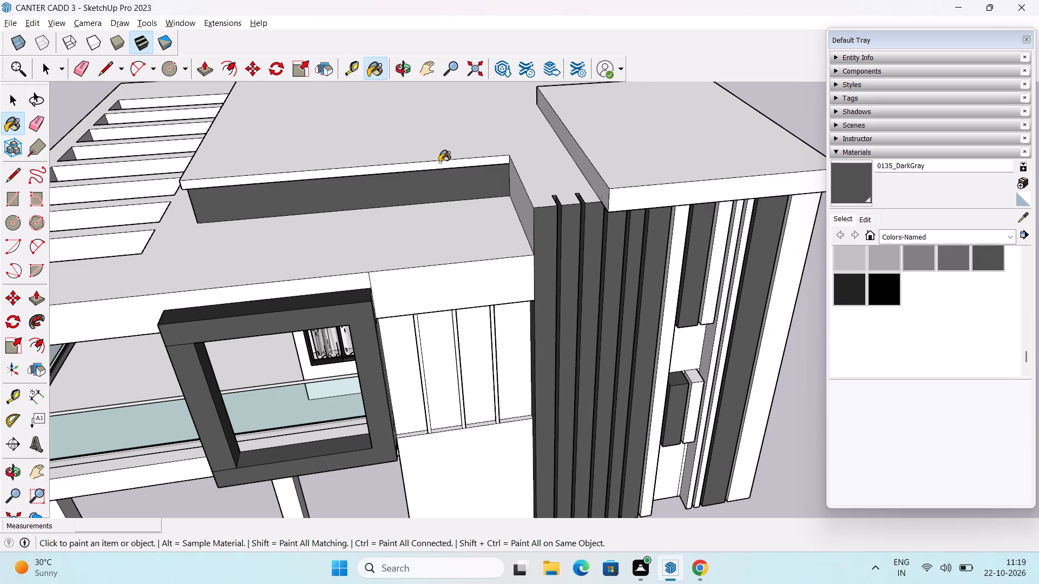
click(439, 162)
middle_drag(465, 167, 484, 152)
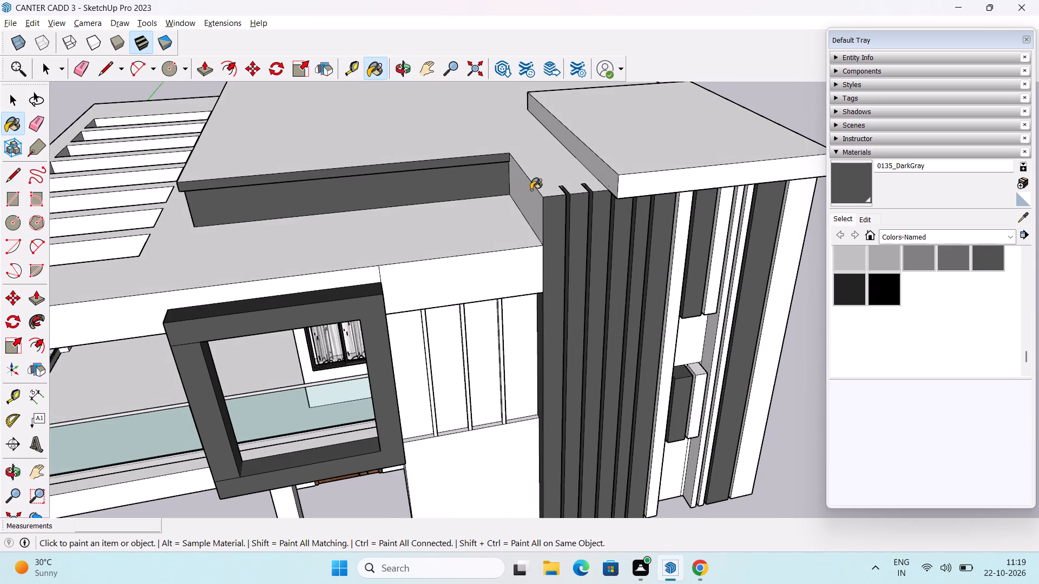
click(531, 190)
Paint the raised roof block's pergola-side wall and the slab edge above it with 0135_DarkGray.
middle_drag(380, 249, 613, 176)
middle_drag(297, 214, 361, 201)
click(290, 177)
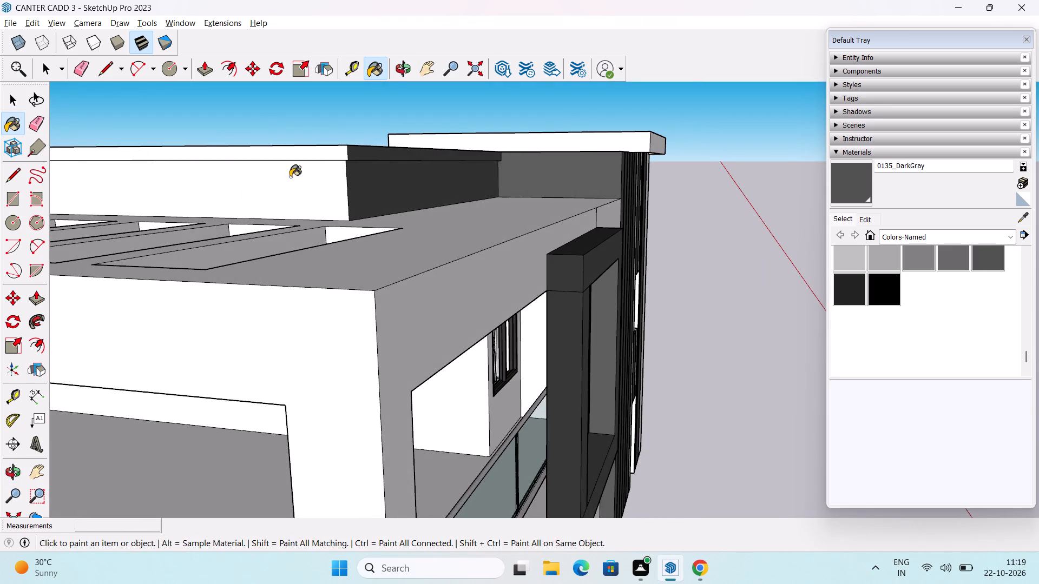
scroll(290, 177, up, 2)
click(356, 150)
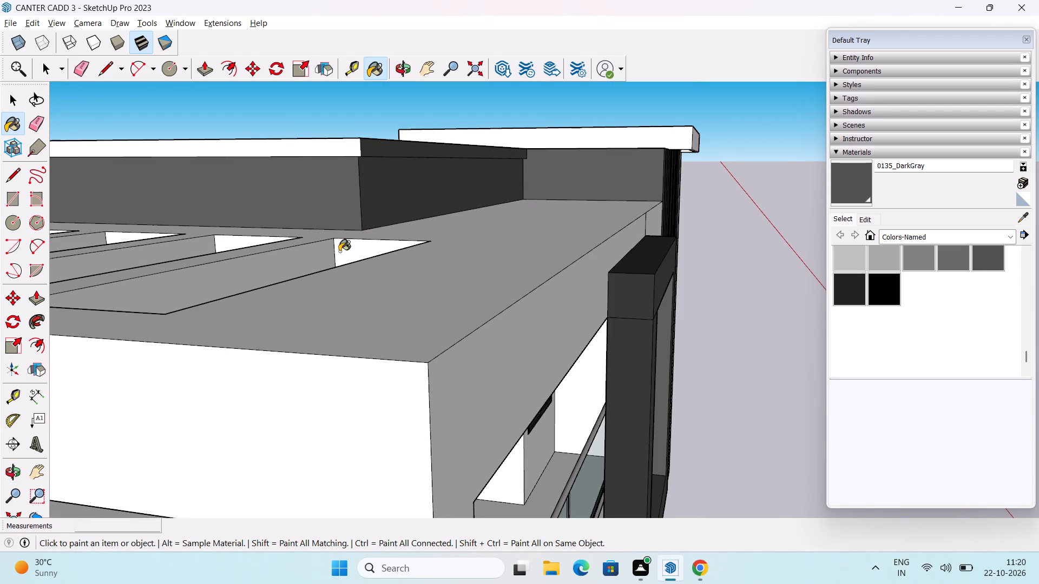
Paint the narrow underside of the raised roof slab's overhang with 0135_DarkGray.
middle_drag(338, 195, 352, 151)
middle_drag(352, 175, 343, 240)
shift+middle_drag(376, 144, 381, 188)
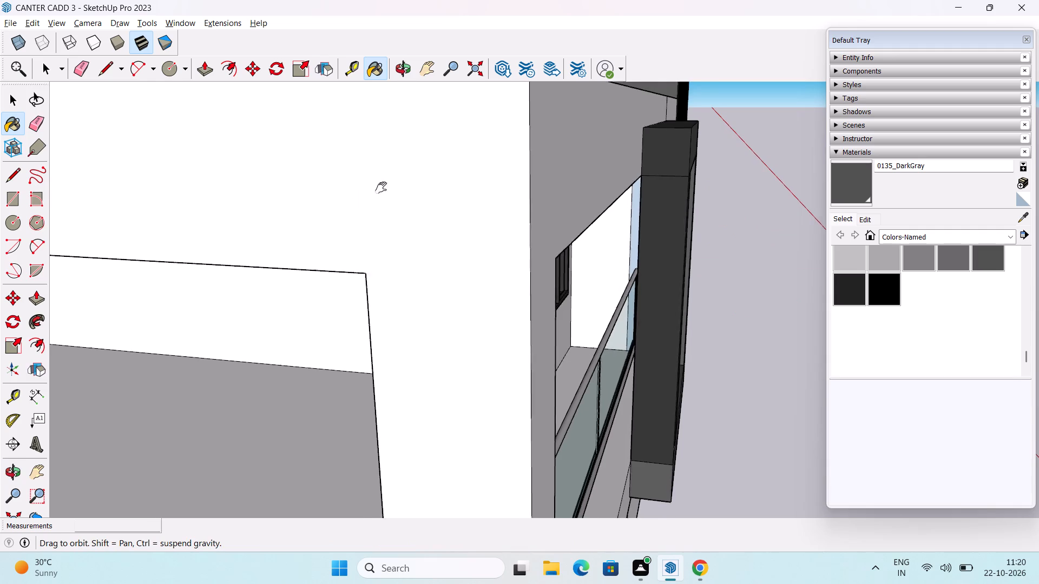
shift+middle_drag(381, 188, 333, 573)
scroll(380, 121, up, 3)
scroll(347, 249, up, 3)
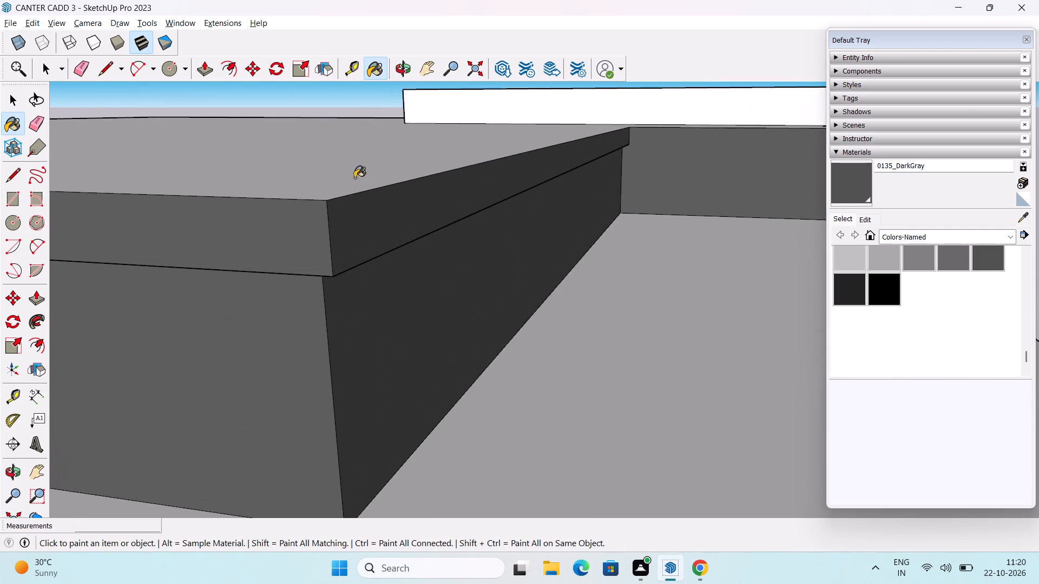
middle_drag(318, 308, 325, 199)
scroll(319, 303, up, 3)
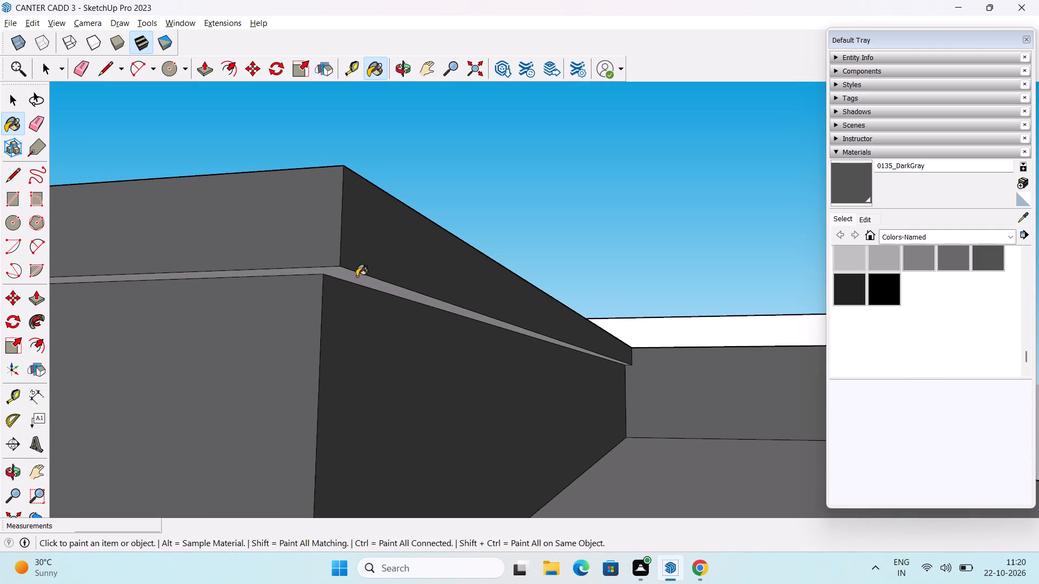
click(353, 276)
Paint the top surface of the raised roof slab with 0135_DarkGray.
scroll(353, 276, down, 10)
middle_drag(363, 276, 250, 389)
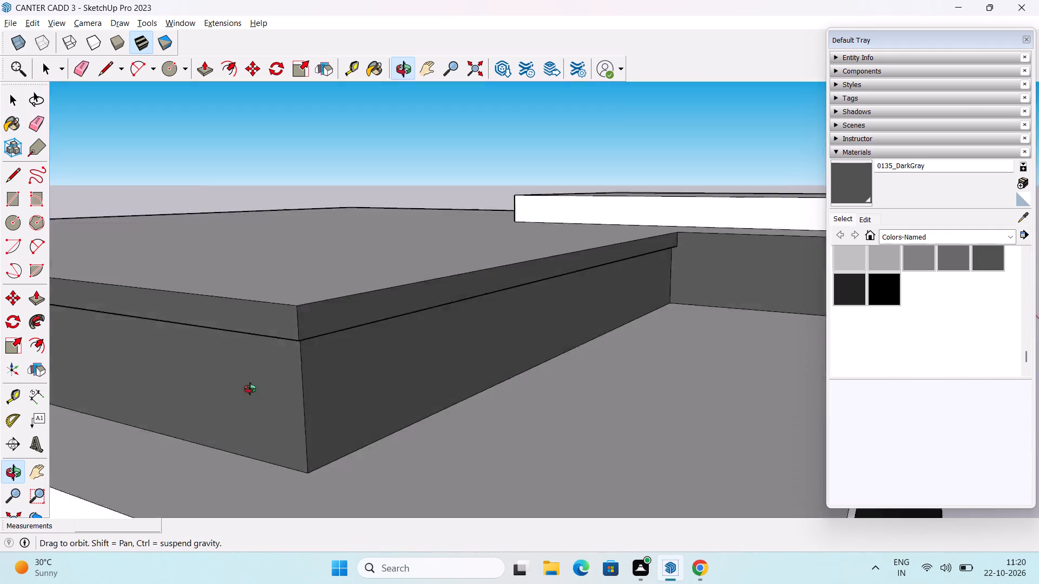
middle_drag(250, 389, 241, 391)
scroll(325, 284, down, 5)
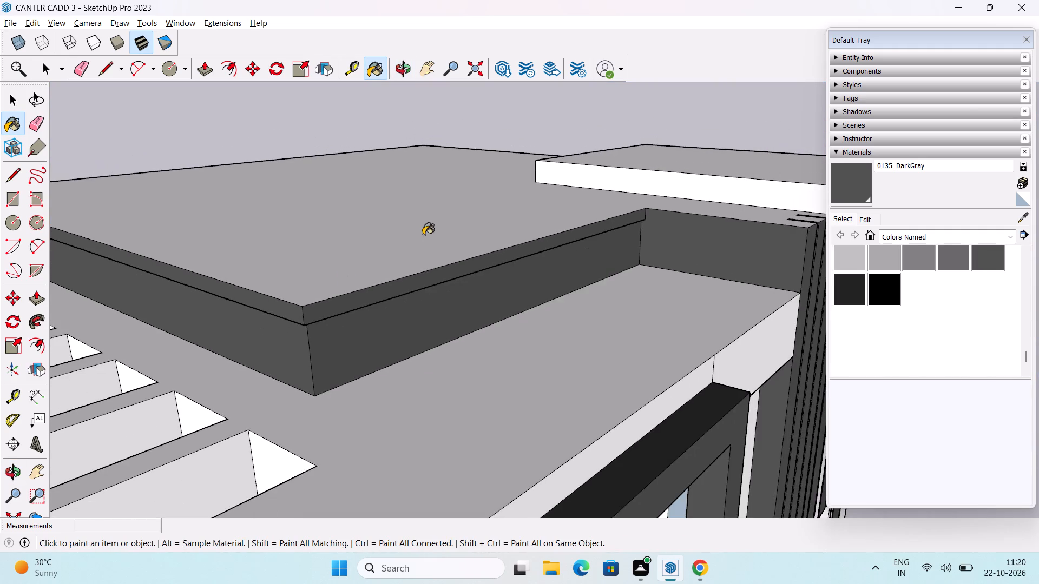
middle_drag(419, 241, 281, 263)
click(344, 200)
Paint the rear faces of the two uprights of the projecting balcony frame with 0135_DarkGray.
scroll(344, 200, down, 6)
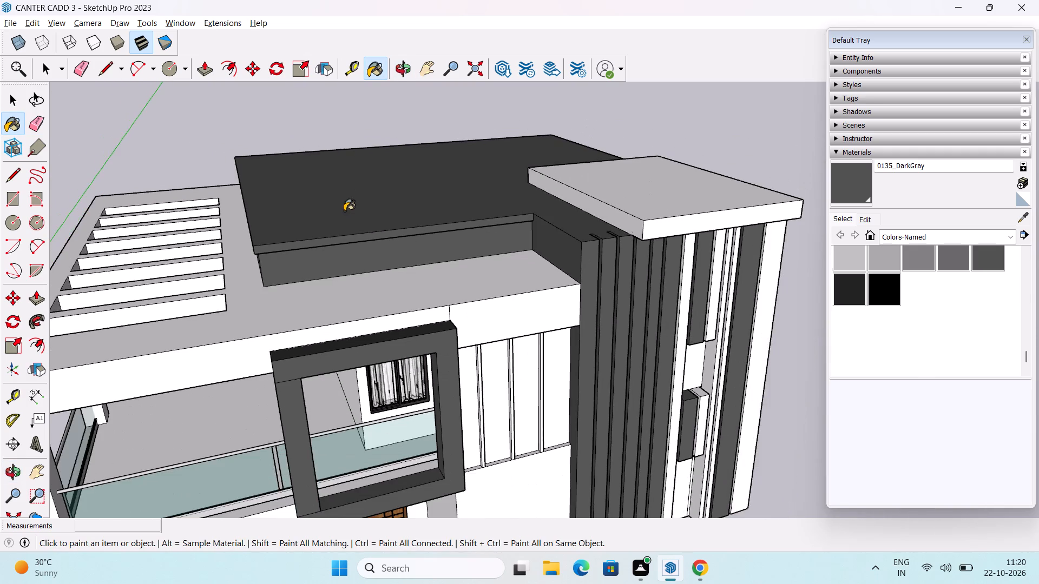
middle_drag(372, 224, 252, 211)
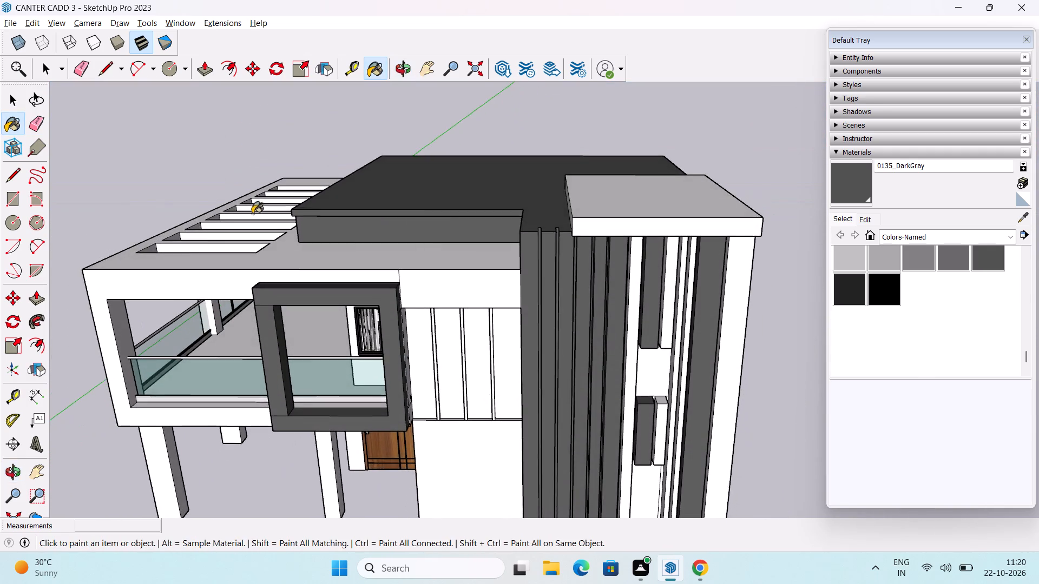
scroll(252, 214, down, 2)
shift+middle_drag(246, 284, 262, 208)
middle_drag(252, 288, 404, 220)
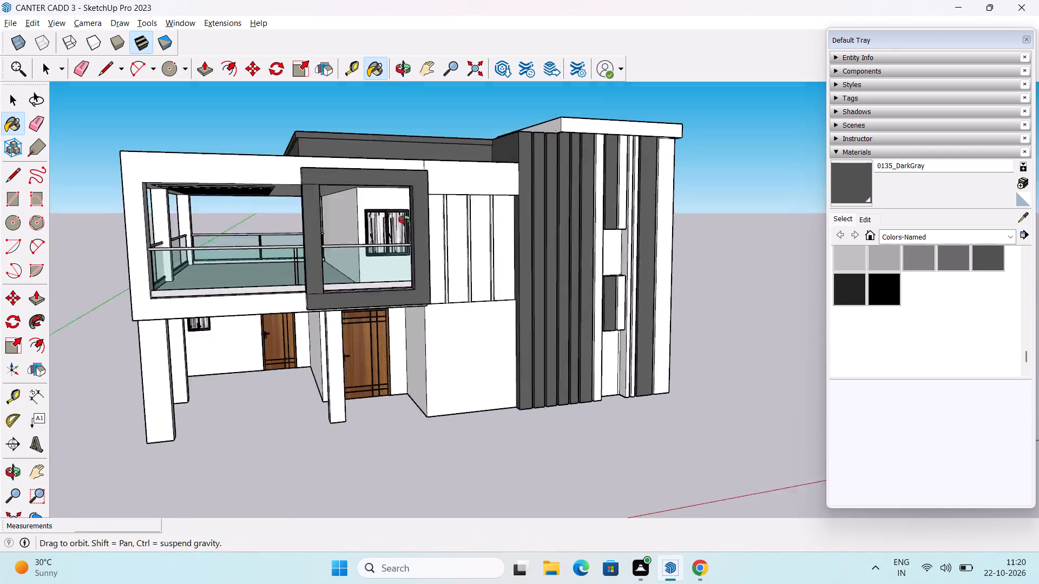
middle_drag(404, 220, 510, 213)
middle_drag(378, 275, 692, 311)
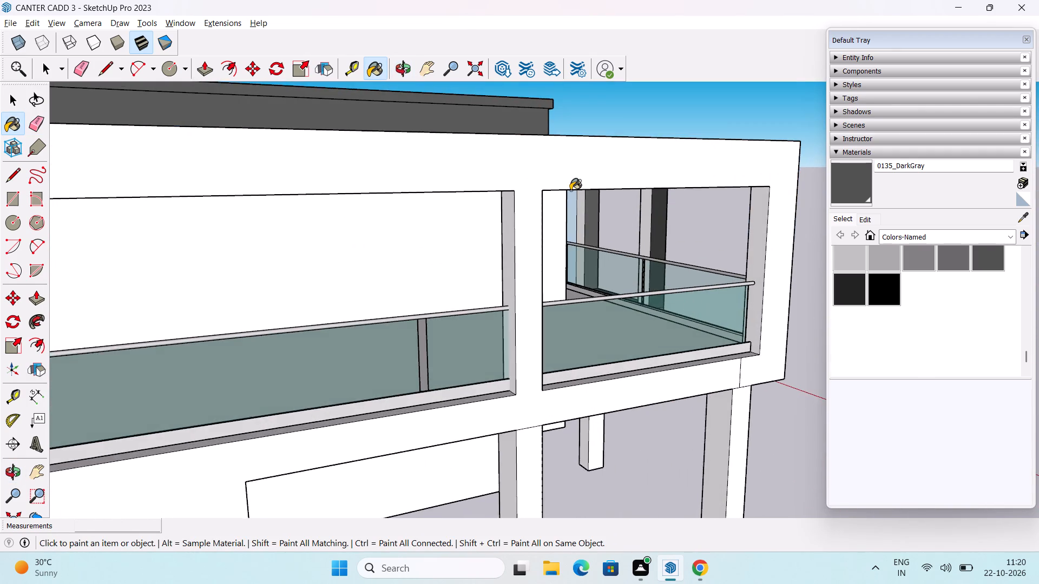
scroll(570, 190, up, 3)
scroll(554, 238, up, 4)
click(594, 214)
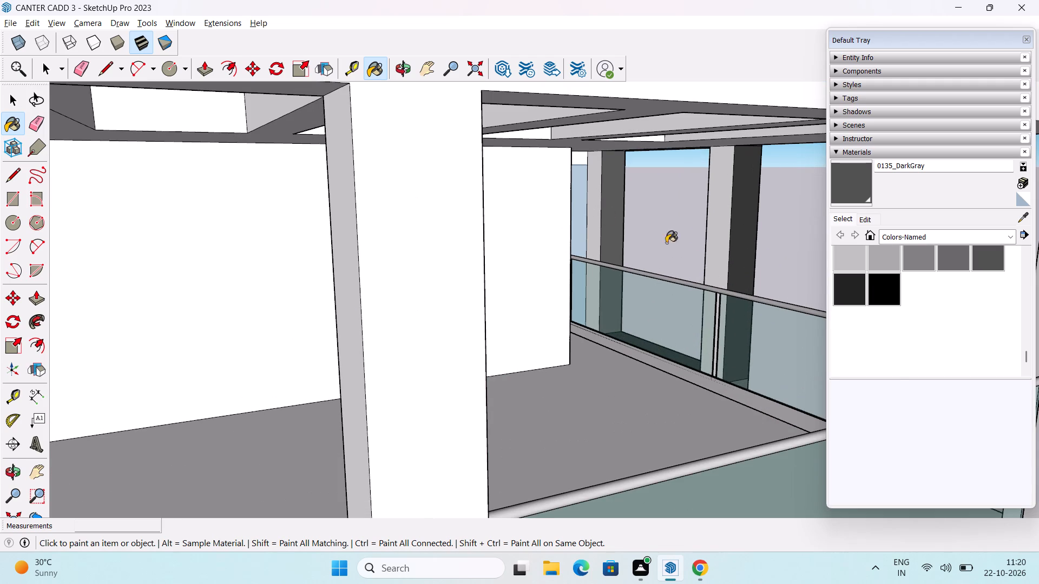
click(726, 244)
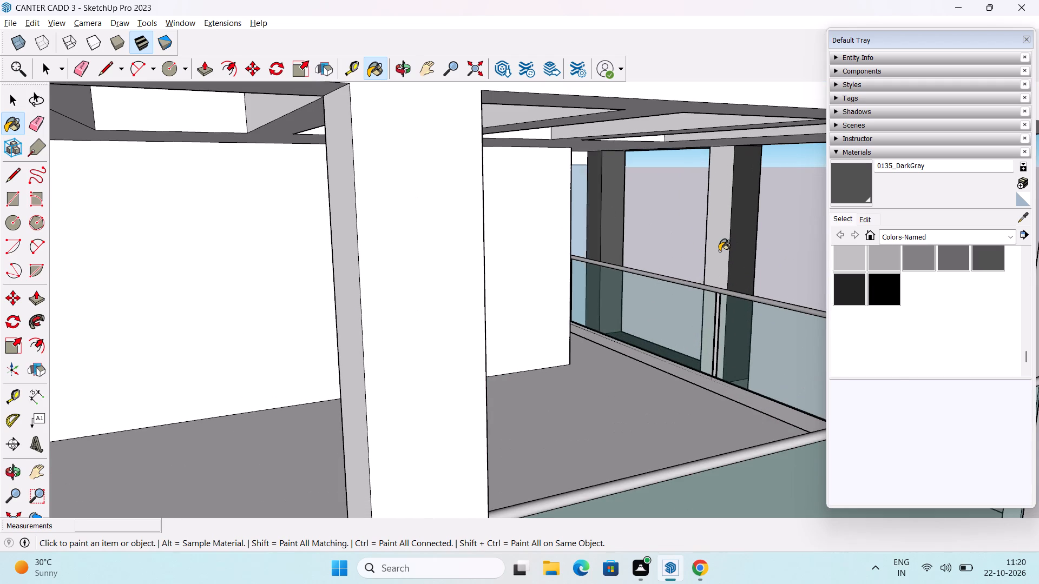
Paint the visible side and front faces of the ground-floor column in front of the main door with 0135_DarkGray.
middle_drag(719, 251, 633, 321)
scroll(632, 320, down, 3)
middle_drag(630, 349, 395, 252)
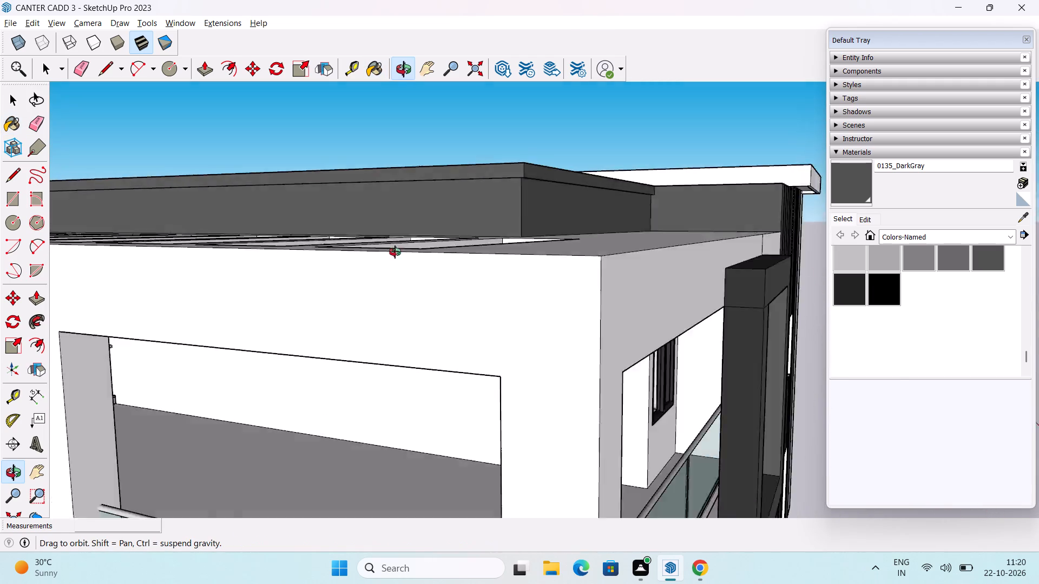
middle_drag(395, 252, 289, 263)
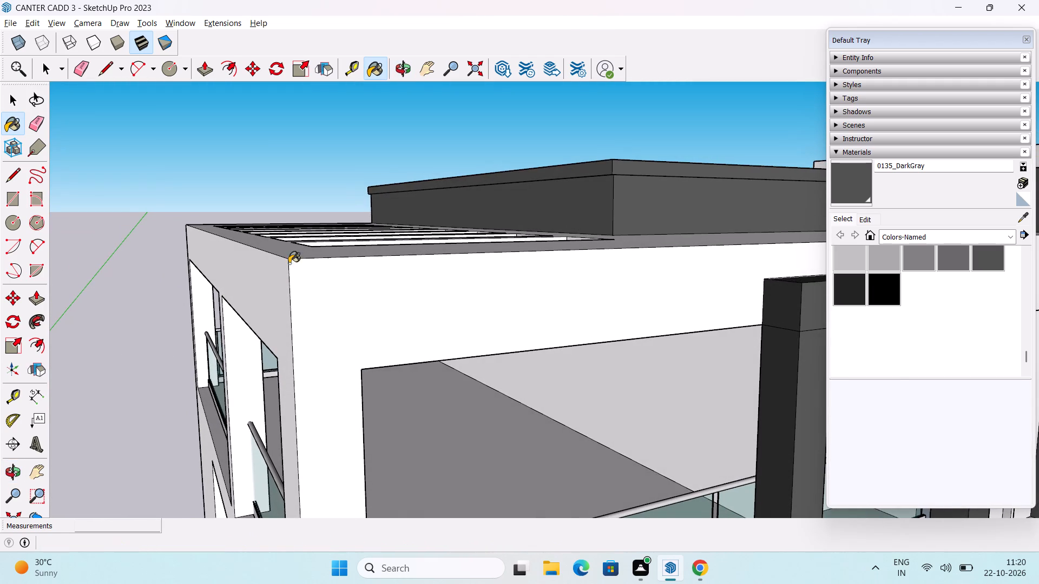
scroll(296, 267, down, 3)
middle_drag(298, 318, 314, 108)
scroll(316, 98, down, 3)
middle_drag(428, 343, 413, 176)
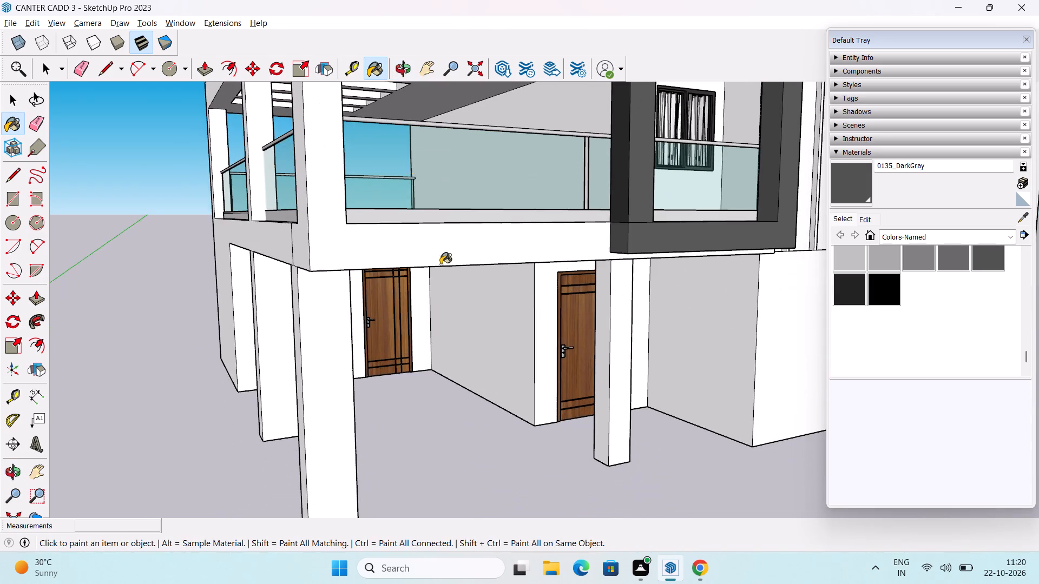
middle_drag(440, 273, 363, 290)
middle_drag(417, 322, 406, 234)
scroll(503, 306, up, 2)
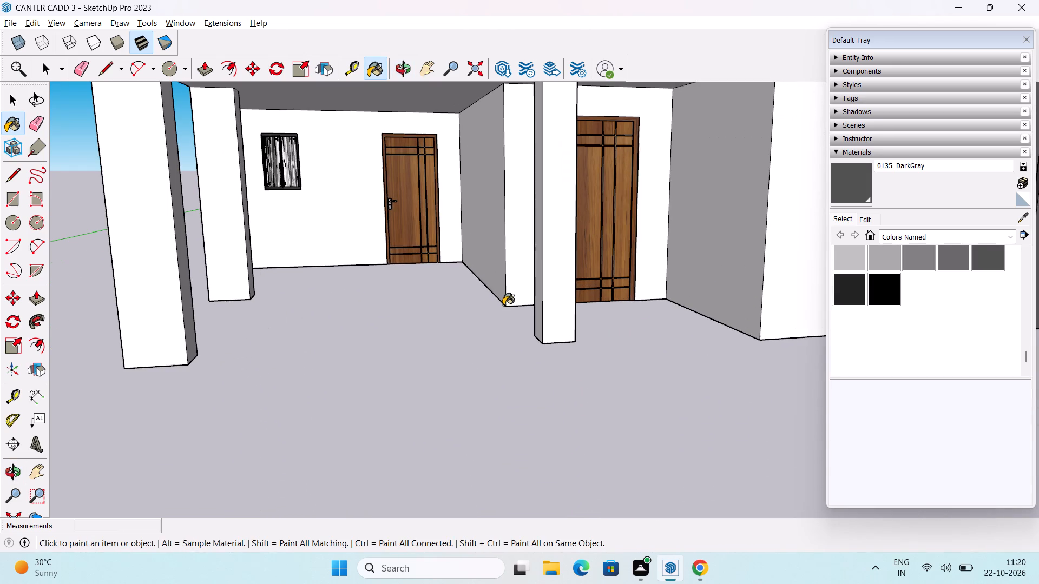
click(540, 257)
click(554, 260)
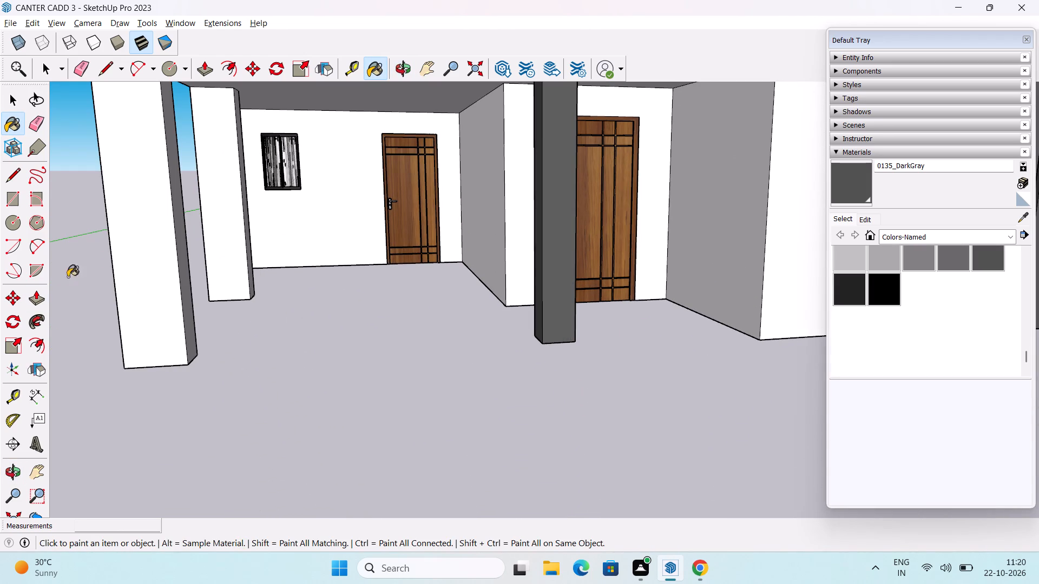
Paint the front, inner side and outer side faces of the front corner column under the balcony with 0135_DarkGray.
click(160, 258)
click(186, 287)
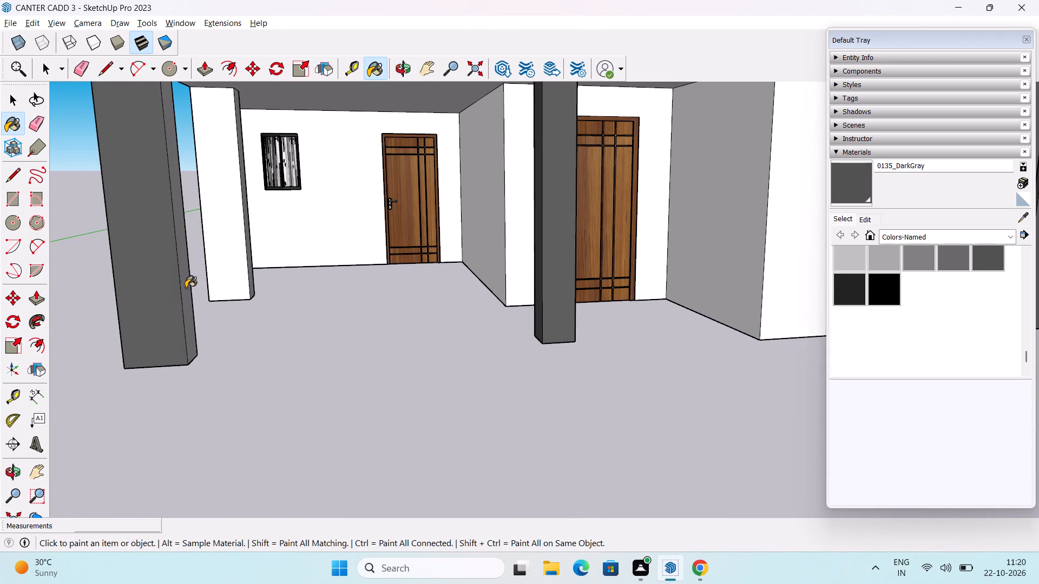
scroll(186, 289, down, 3)
middle_drag(139, 311, 189, 322)
middle_drag(166, 316, 319, 313)
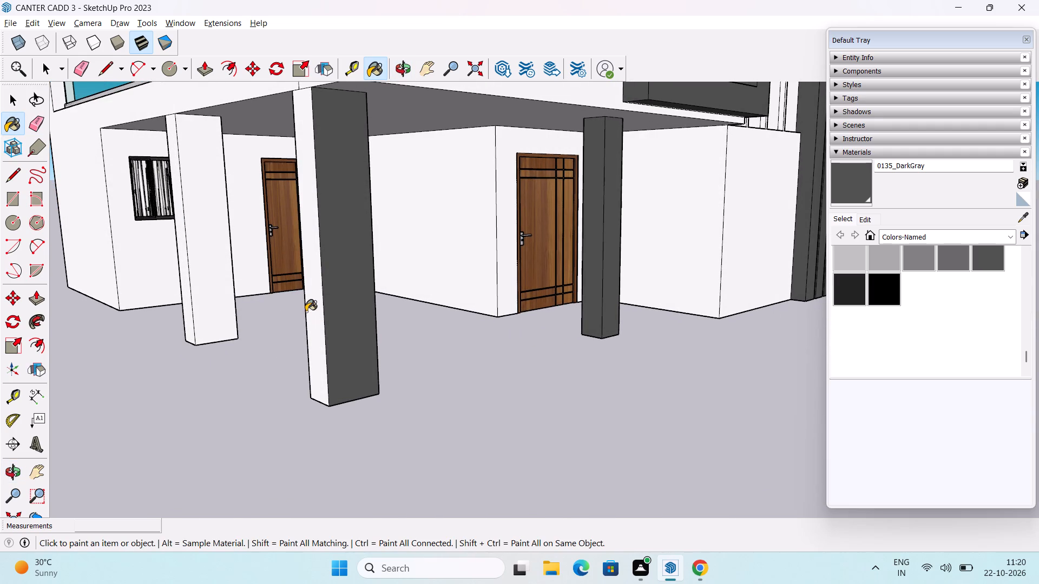
click(311, 304)
Paint the front and side faces of the remaining white ground-floor corner column under the balcony with 0135_DarkGray.
click(202, 278)
click(182, 291)
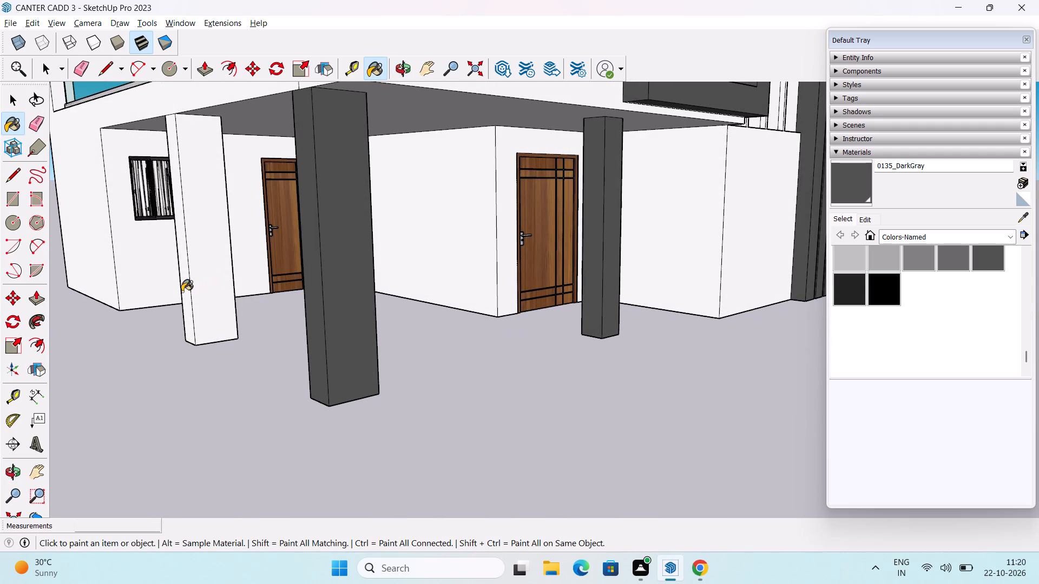
middle_drag(181, 302, 331, 302)
drag(311, 273, 306, 285)
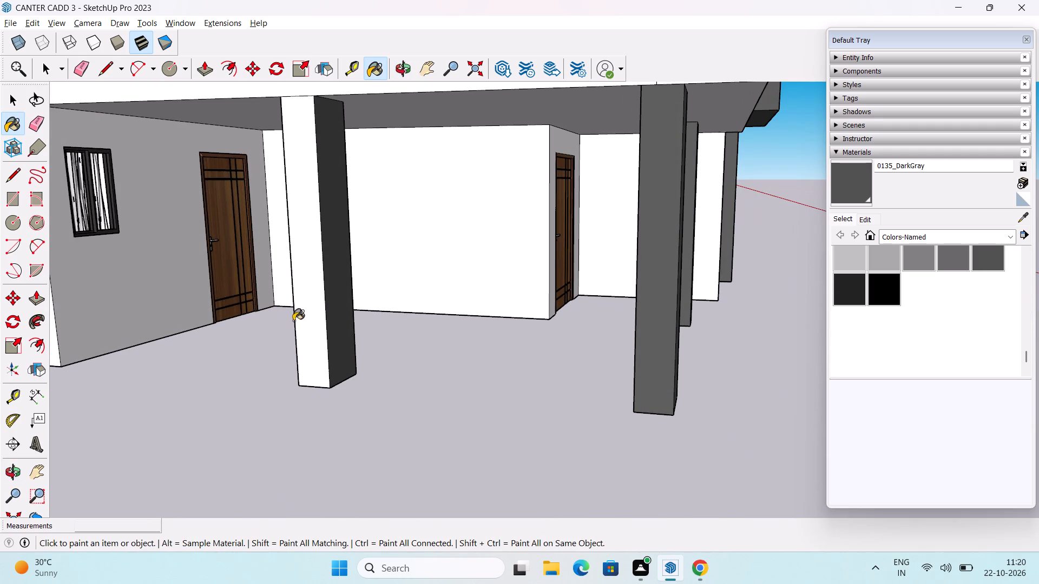
middle_drag(312, 322, 484, 359)
middle_drag(488, 360, 504, 362)
click(507, 354)
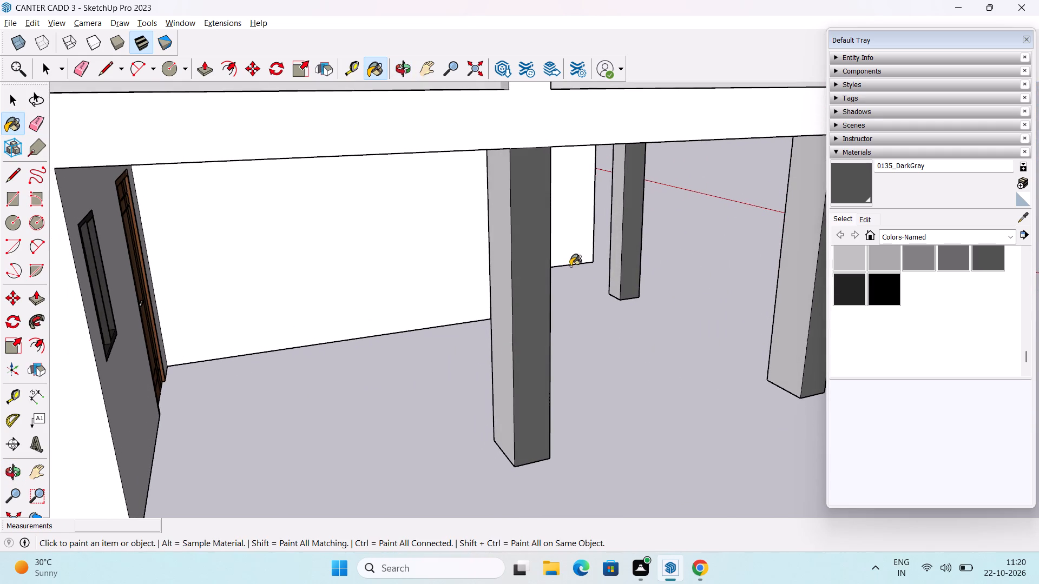
Paint the remaining unpainted side faces of the three ground-floor columns with 0135_DarkGray.
middle_drag(570, 266, 503, 295)
middle_drag(507, 360, 538, 331)
click(574, 251)
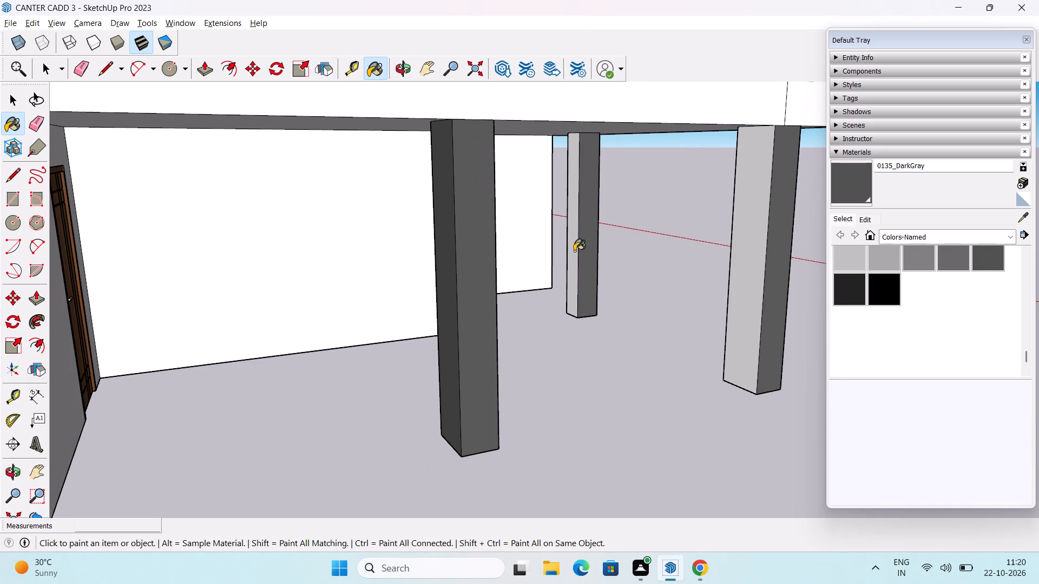
click(753, 318)
middle_drag(749, 331, 561, 382)
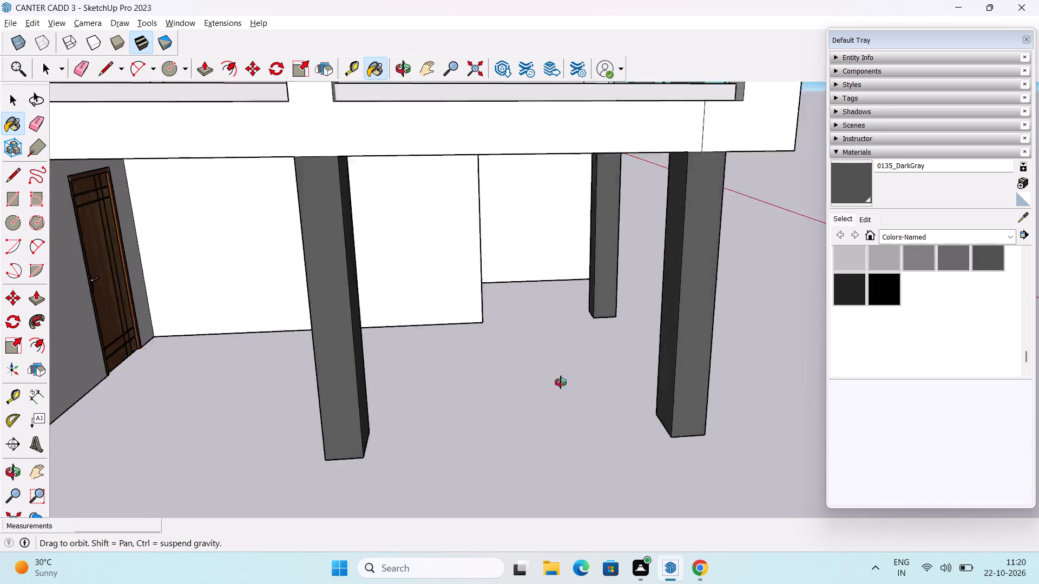
middle_drag(561, 382, 369, 412)
middle_drag(504, 409, 293, 431)
middle_drag(494, 433, 344, 365)
scroll(488, 227, up, 3)
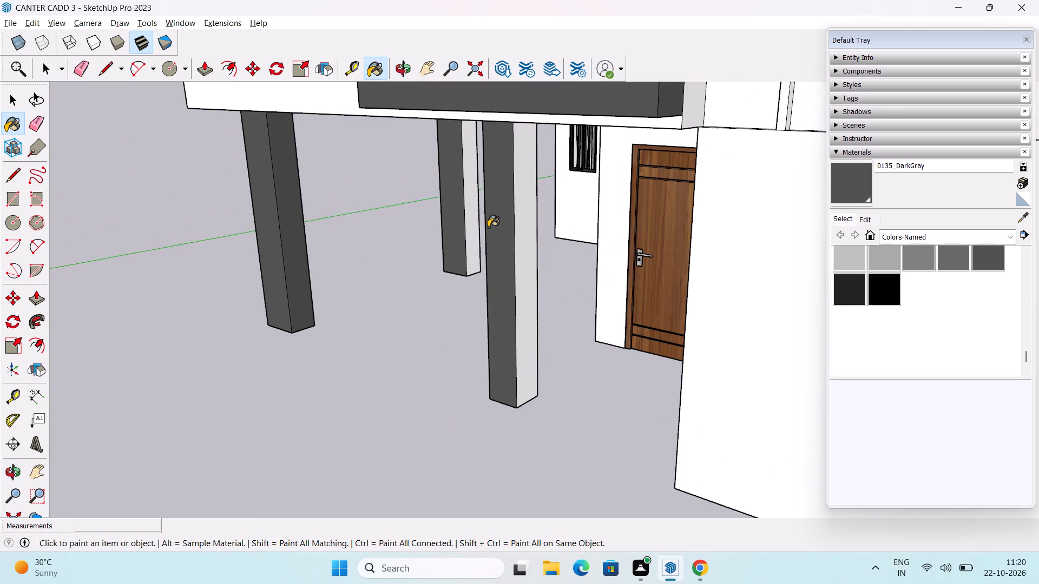
click(468, 205)
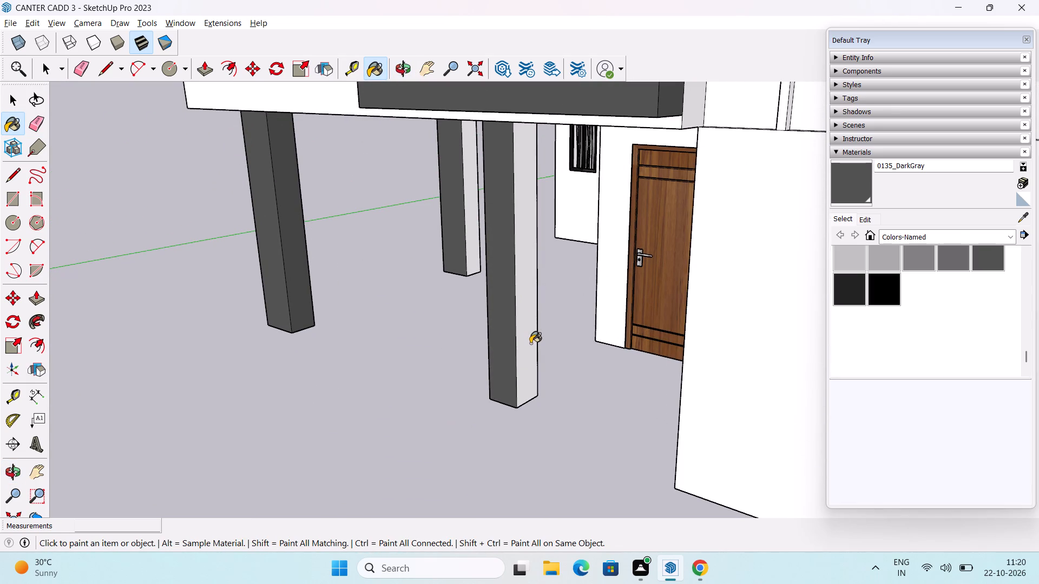
click(530, 343)
Paint the undersides of the three ground-floor columns with 0135_DarkGray.
scroll(516, 346, down, 2)
middle_drag(481, 387, 495, 356)
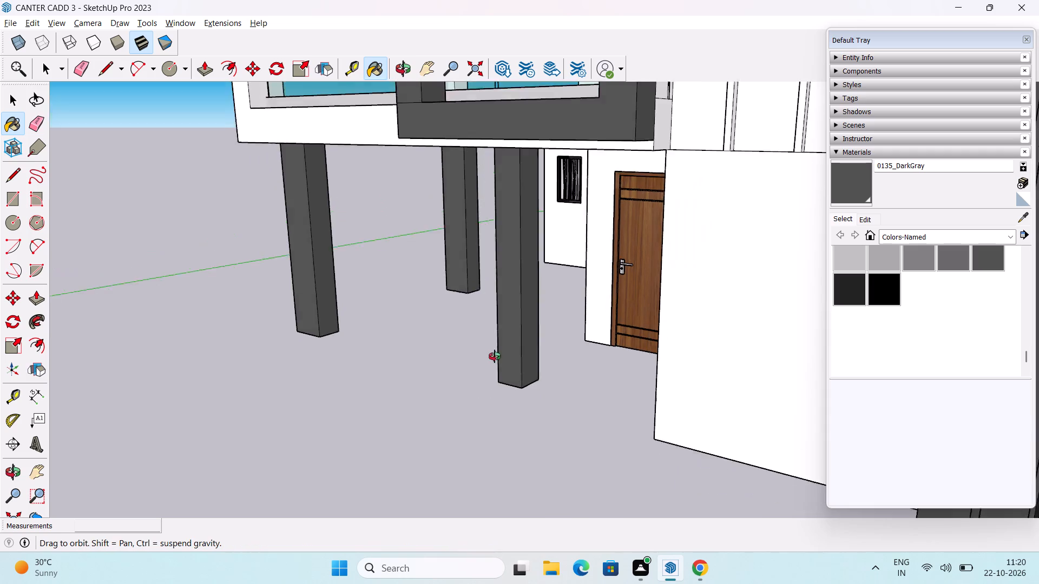
middle_drag(495, 356, 433, 182)
scroll(306, 361, up, 3)
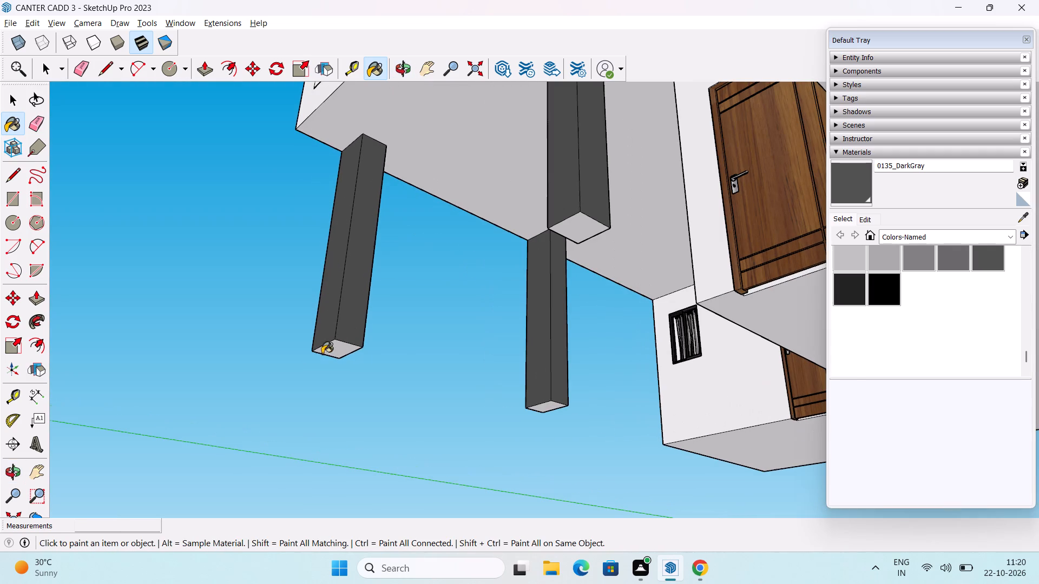
click(338, 346)
click(595, 230)
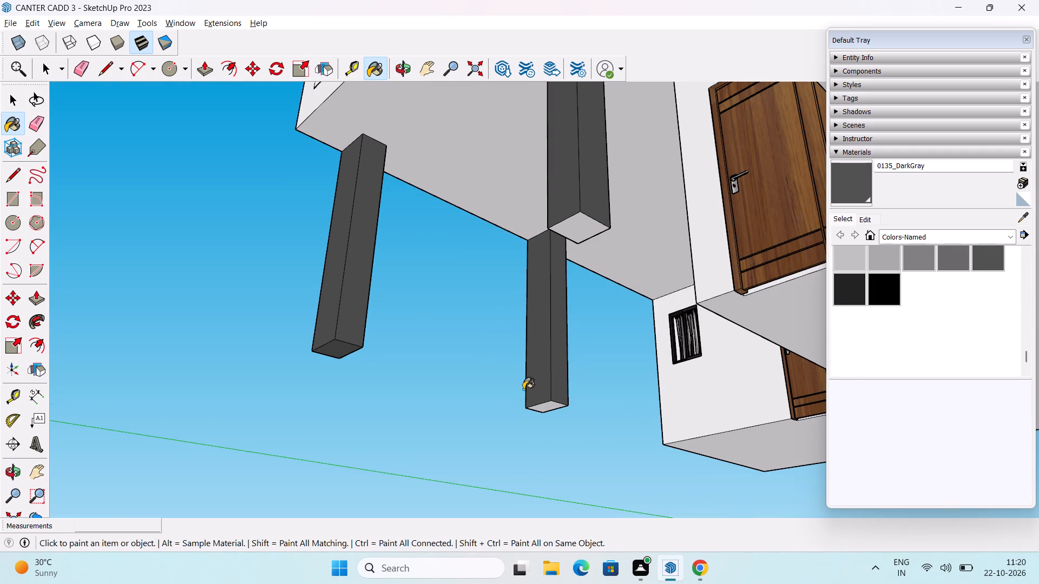
click(542, 406)
scroll(530, 403, down, 6)
middle_drag(518, 390, 616, 503)
scroll(304, 369, down, 3)
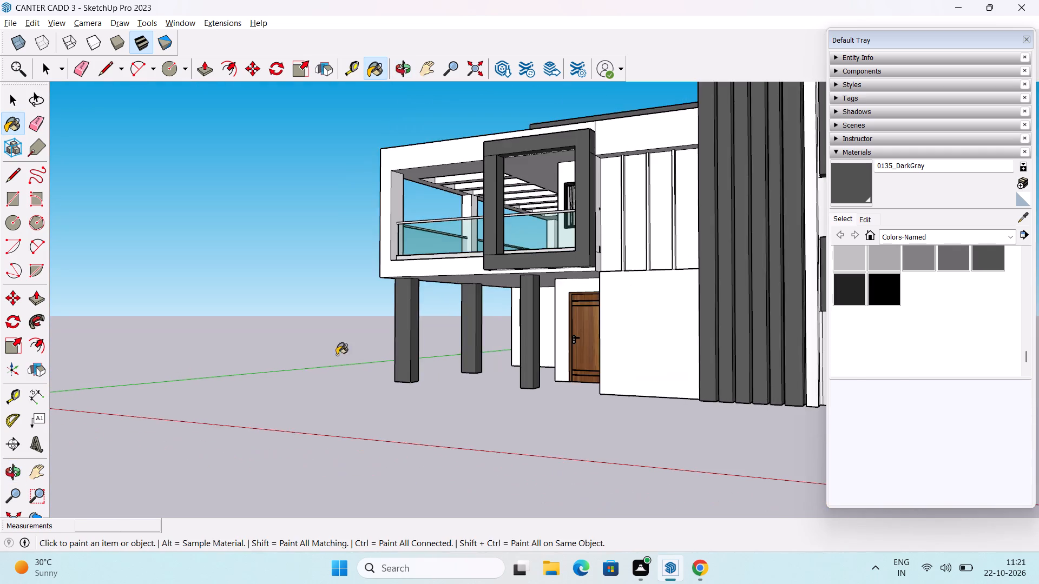
middle_drag(358, 346, 479, 418)
key(space)
Examine the house's painted front facade, roof and columns from above, eye level and below.
scroll(451, 358, down, 3)
middle_drag(451, 359, 415, 447)
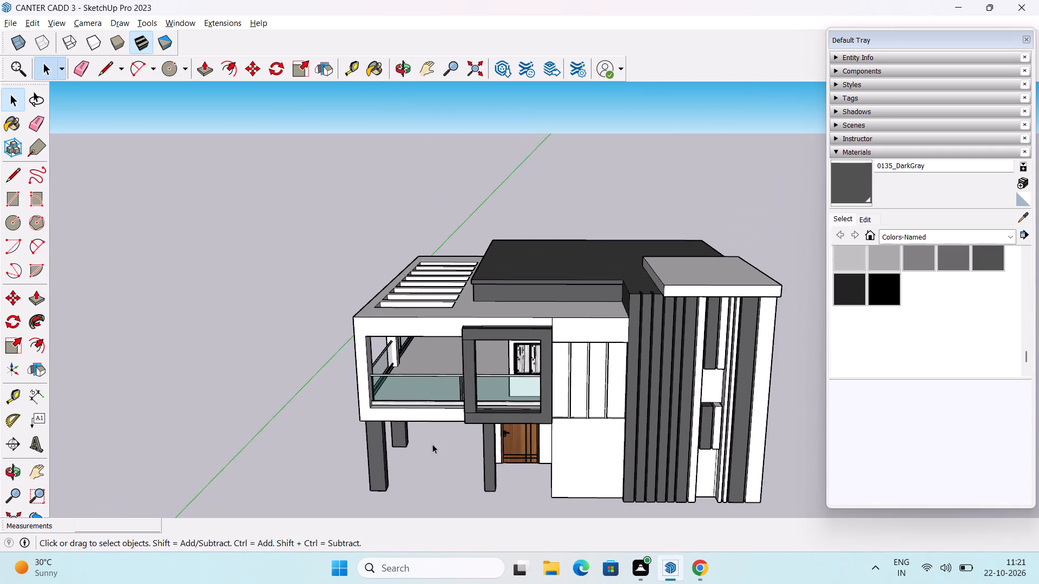
middle_drag(433, 443, 407, 417)
scroll(412, 422, down, 1)
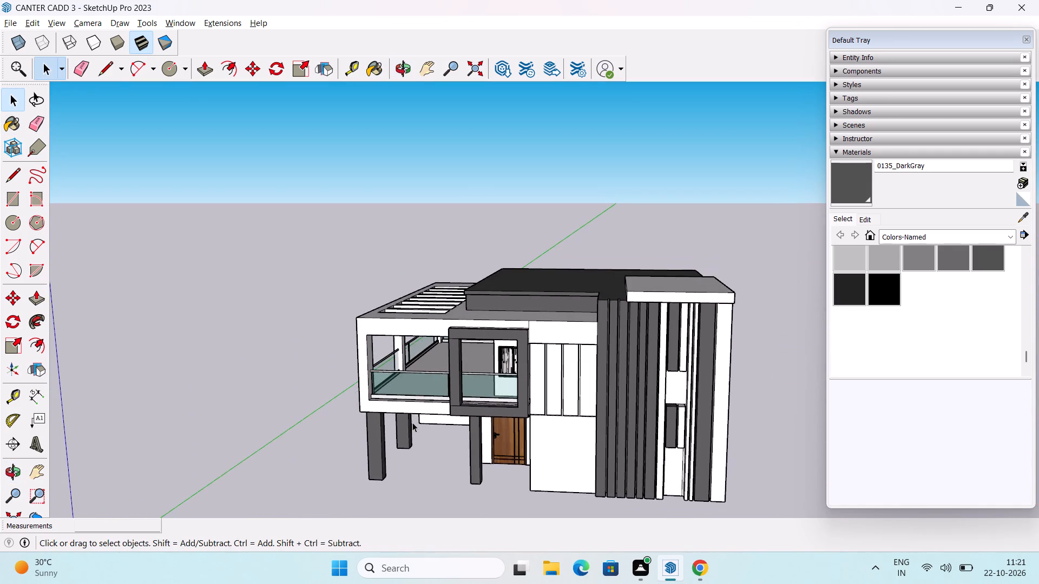
middle_drag(412, 416, 394, 253)
shift+middle_drag(381, 295, 379, 375)
middle_drag(394, 338, 390, 283)
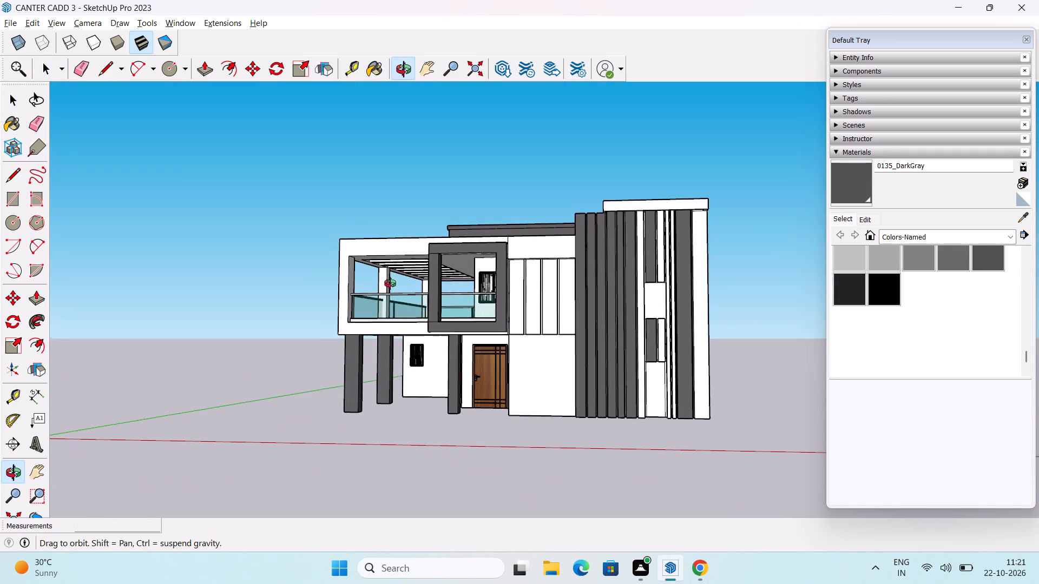
middle_drag(390, 283, 390, 283)
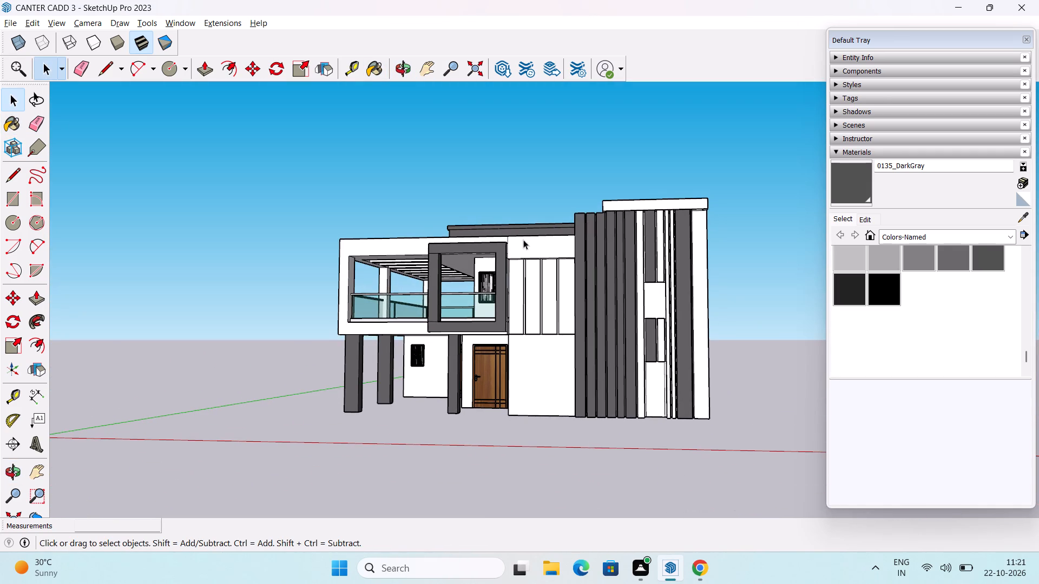
middle_drag(511, 245, 570, 338)
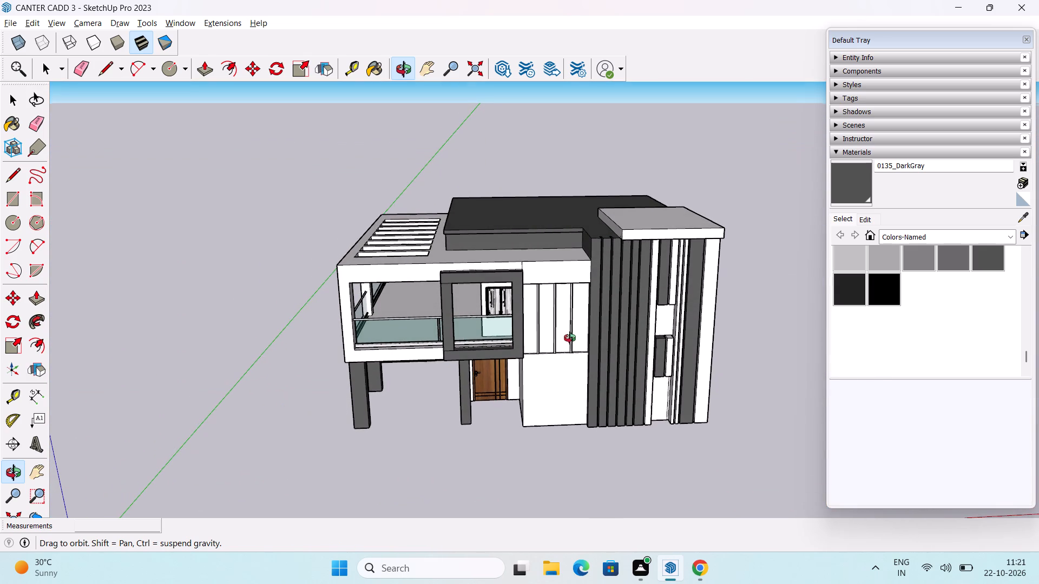
middle_drag(570, 338, 569, 340)
scroll(564, 339, down, 1)
middle_drag(549, 363, 554, 297)
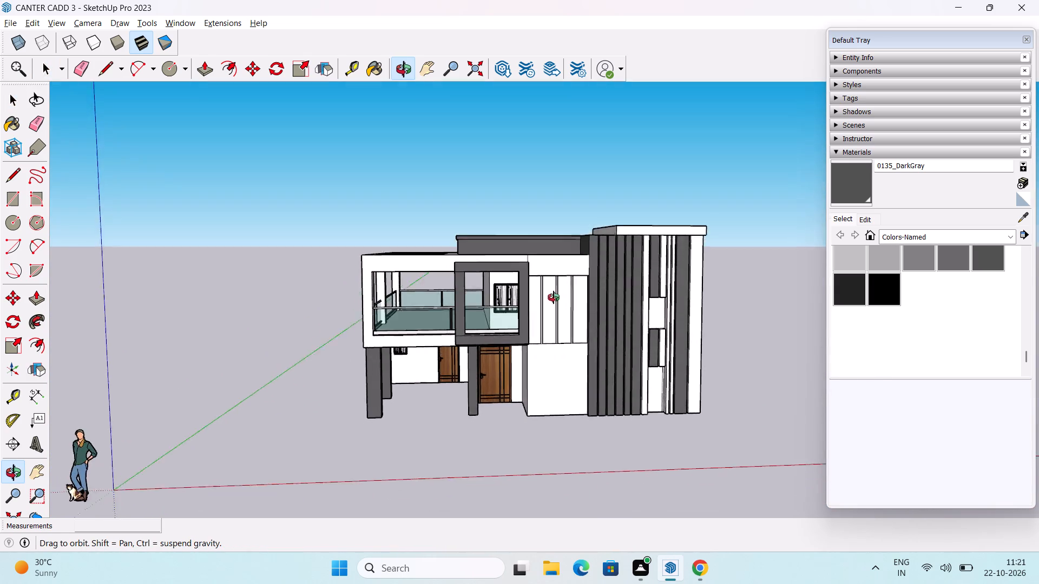
middle_drag(554, 297, 516, 306)
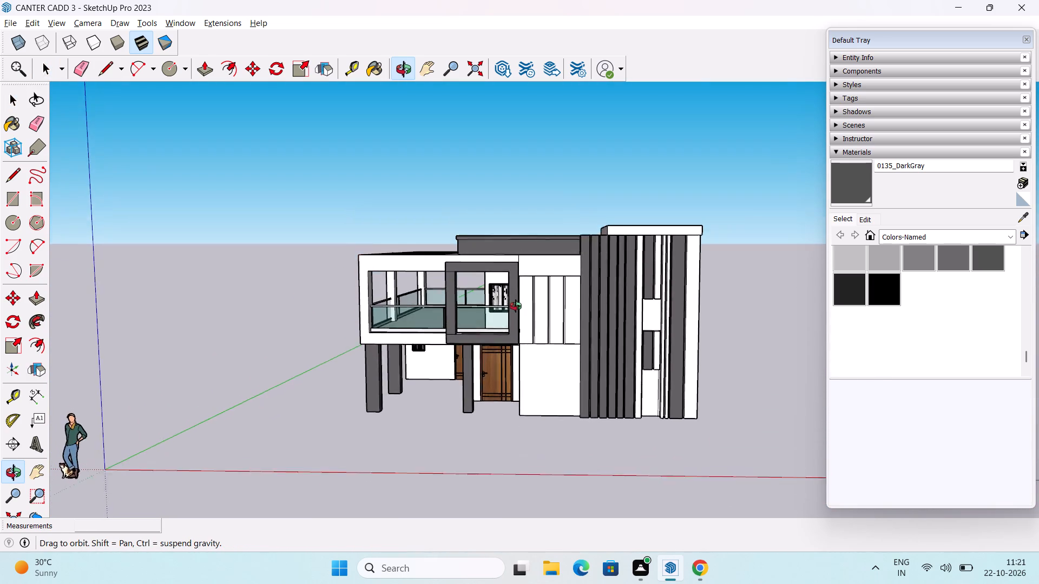
middle_drag(516, 306, 540, 218)
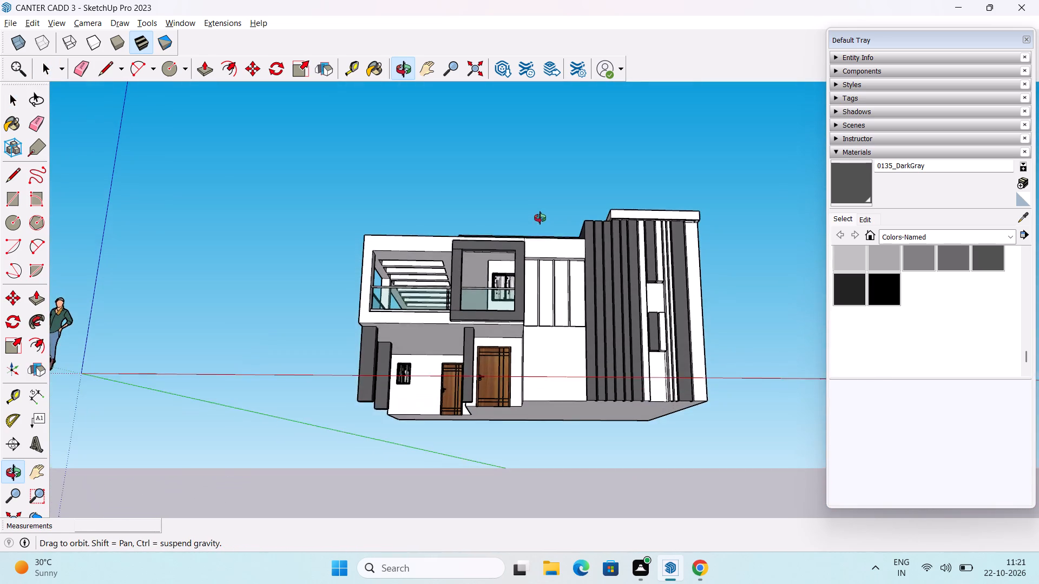
middle_drag(540, 218, 531, 238)
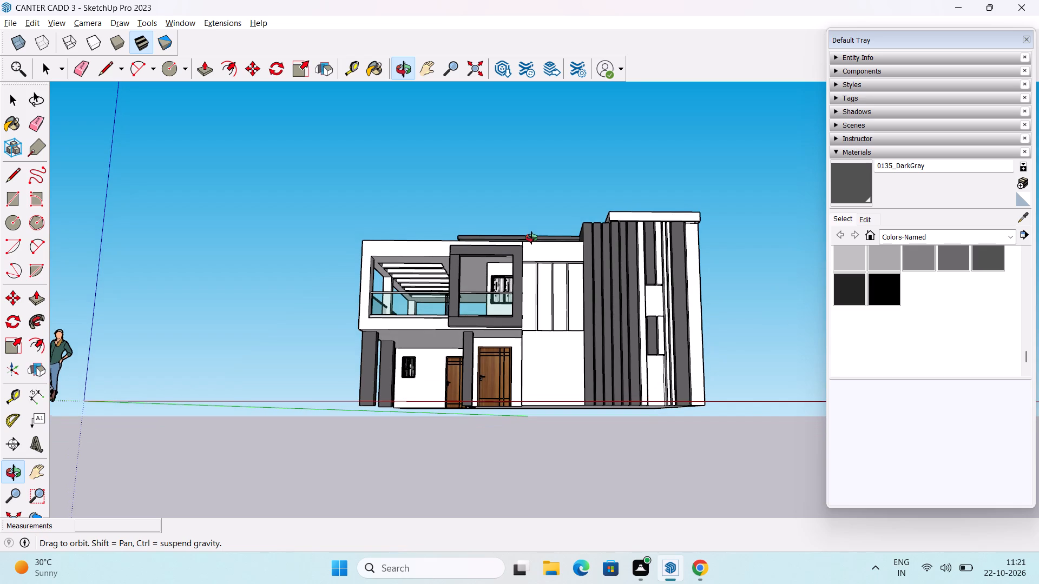
middle_drag(531, 238, 526, 268)
middle_drag(464, 363, 518, 348)
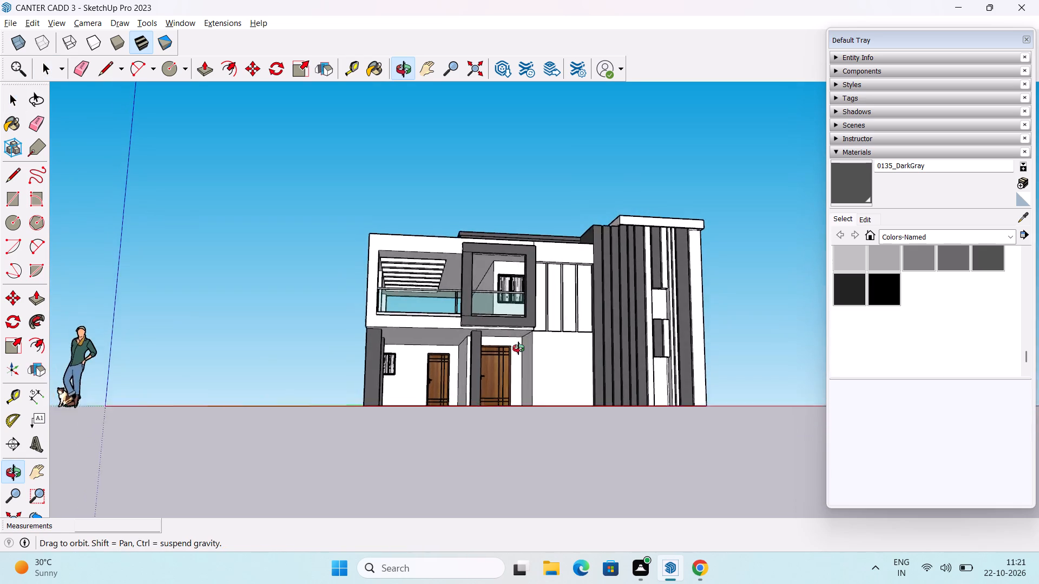
middle_drag(518, 348, 516, 375)
Save the model.
key(ctrl+s)
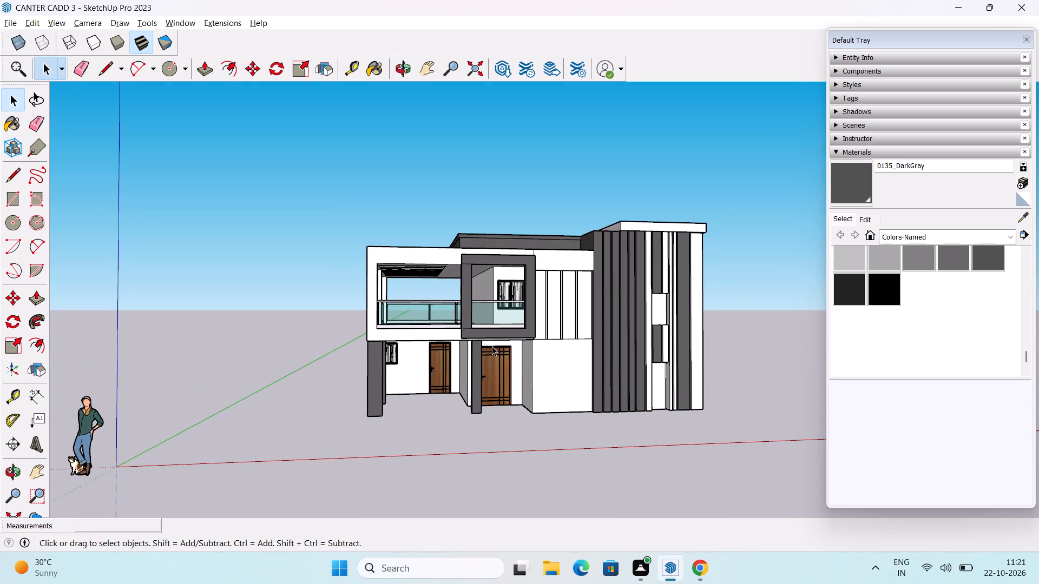
key(ctrl+s)
key(ctrl+s)
key(ctrl+s)
key(ctrl+s)
key(ctrl+s)
Examine the front facade, balcony and tower for surfaces that still need a material.
middle_drag(464, 280, 434, 224)
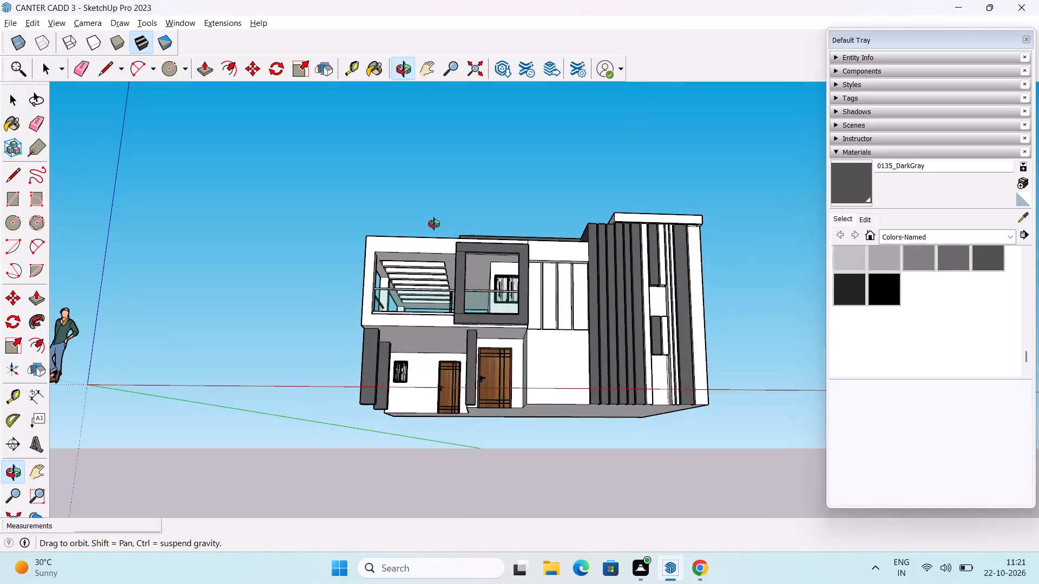
middle_drag(434, 224, 433, 223)
scroll(483, 356, up, 2)
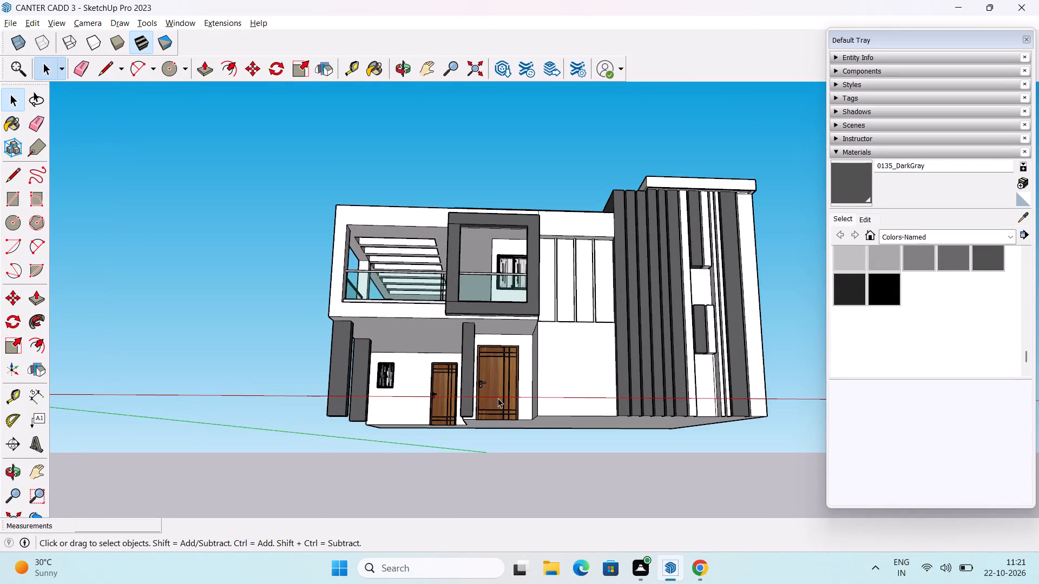
middle_drag(498, 402, 507, 441)
scroll(521, 412, up, 3)
shift+middle_drag(528, 414, 475, 336)
scroll(484, 335, down, 1)
middle_drag(484, 335, 457, 368)
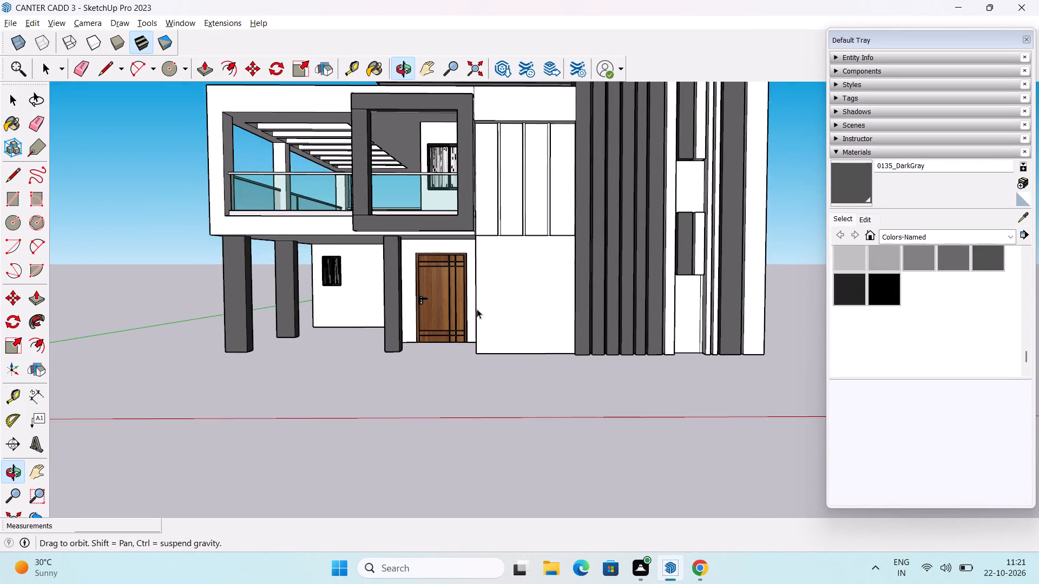
scroll(478, 300, down, 1)
shift+middle_drag(479, 290, 448, 378)
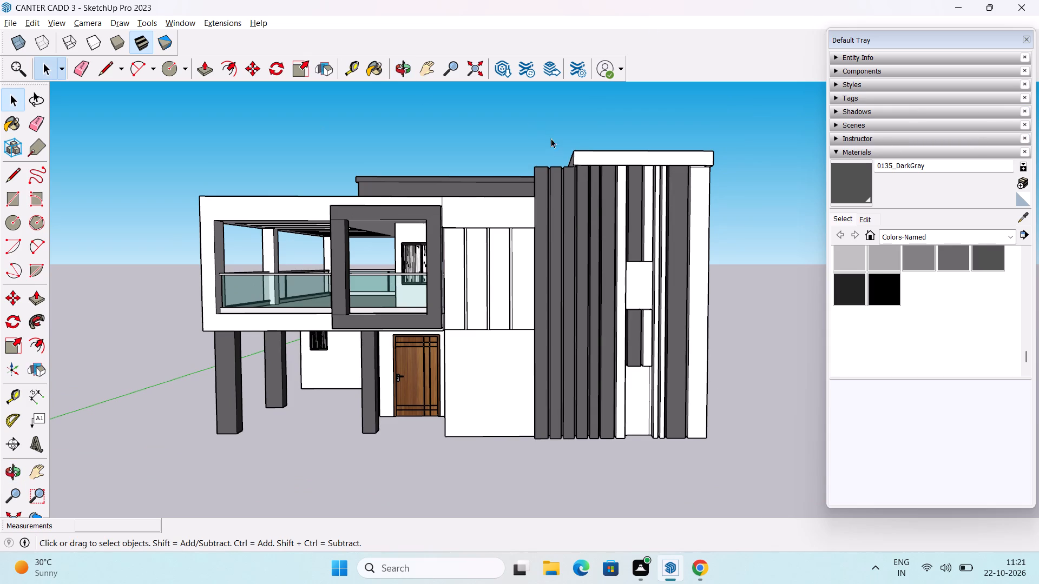
Paint the front and both side faces of the full-height white slat beside the tower's dark gray slats with Wood Veneer 01.
click(954, 237)
scroll(958, 319, down, 7)
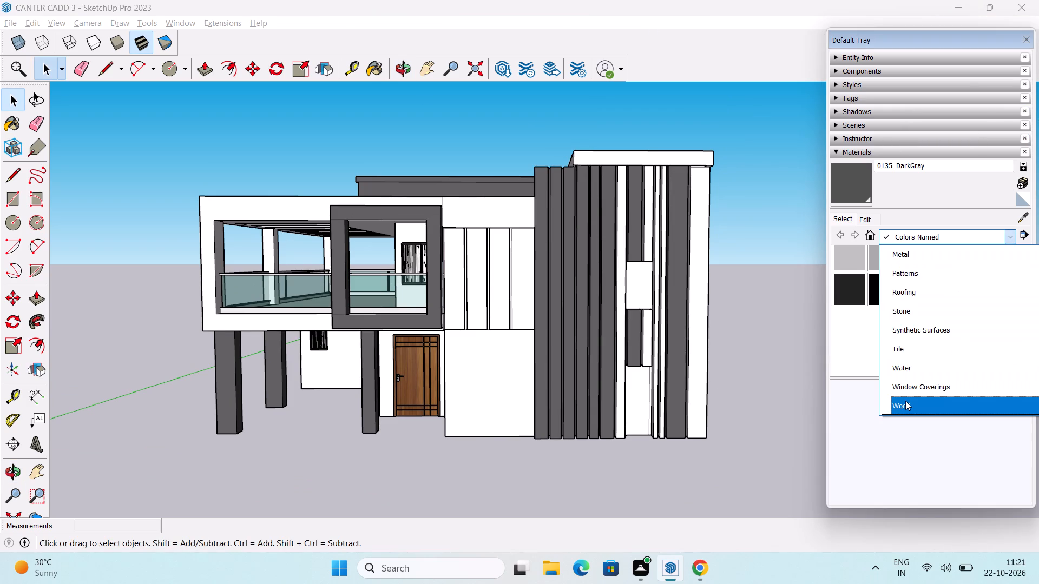
click(905, 401)
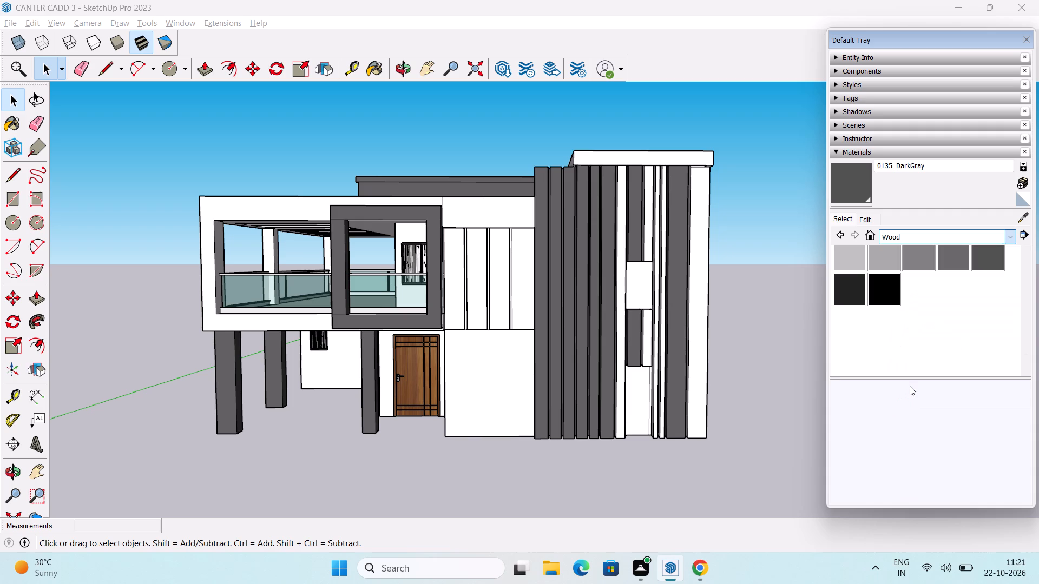
scroll(911, 318, down, 1)
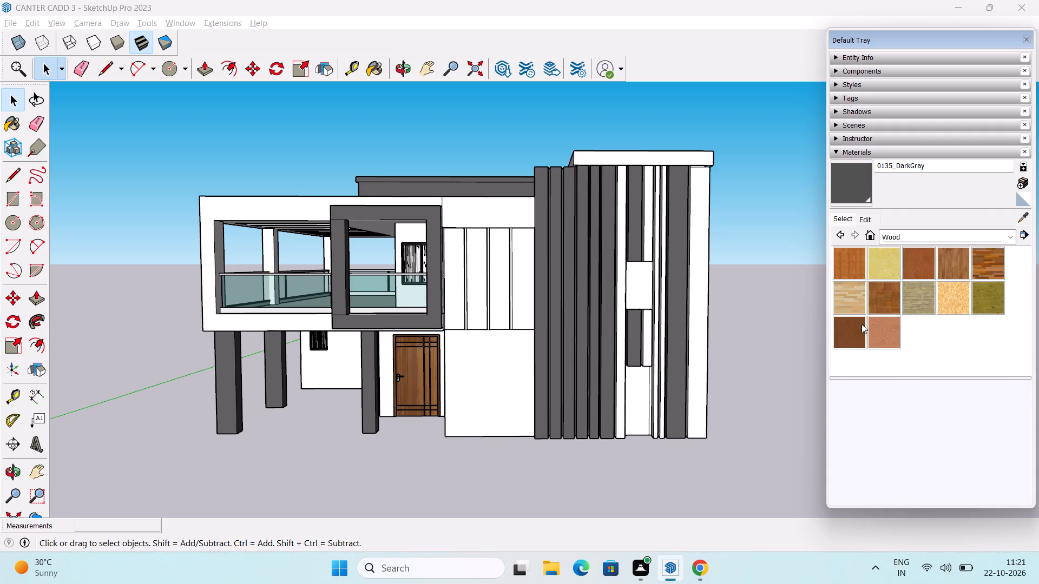
click(858, 338)
scroll(602, 288, up, 4)
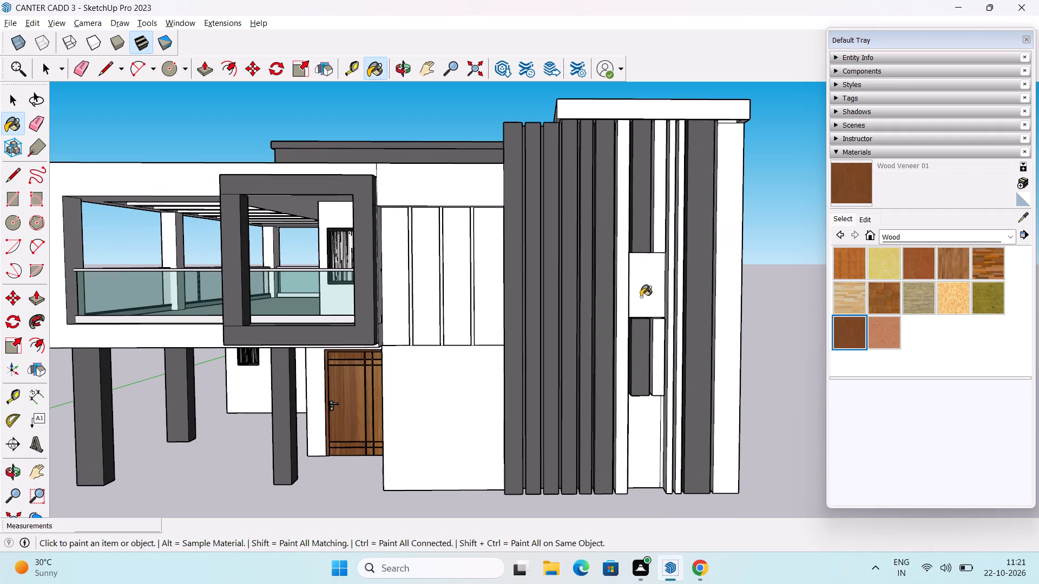
scroll(640, 300, up, 2)
click(618, 291)
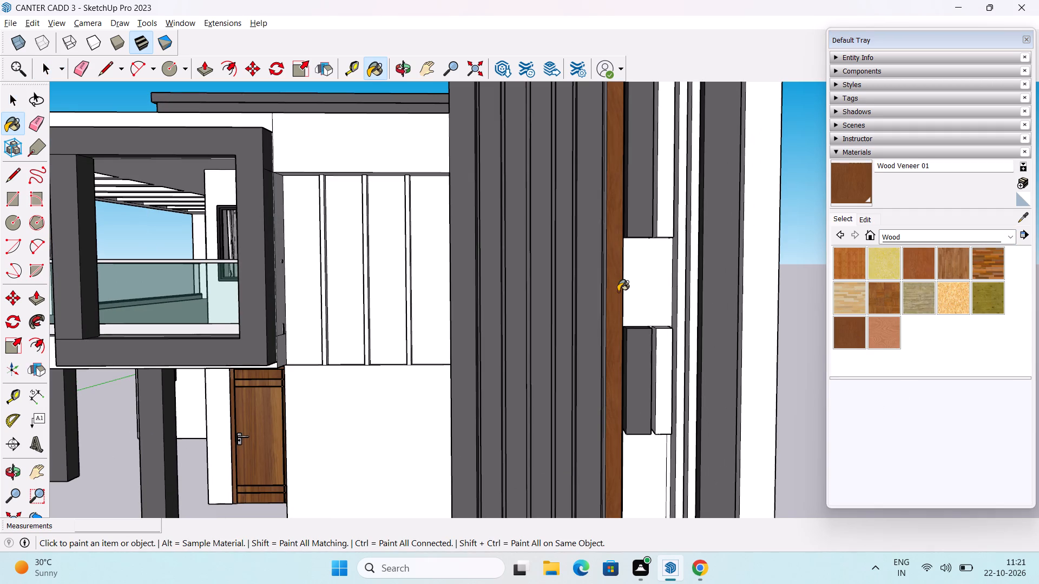
middle_drag(590, 328, 672, 344)
scroll(669, 296, up, 7)
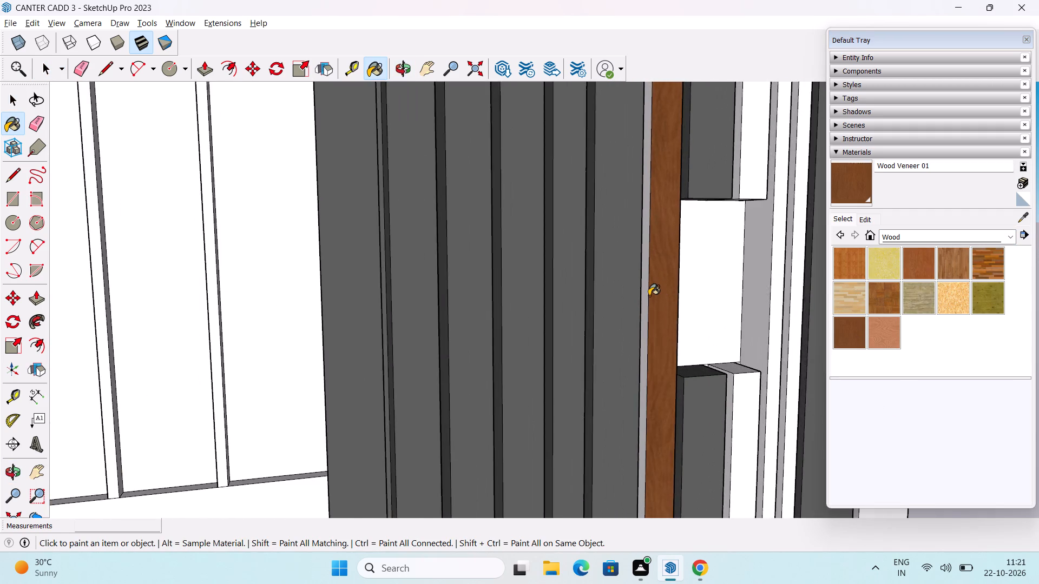
scroll(649, 296, up, 2)
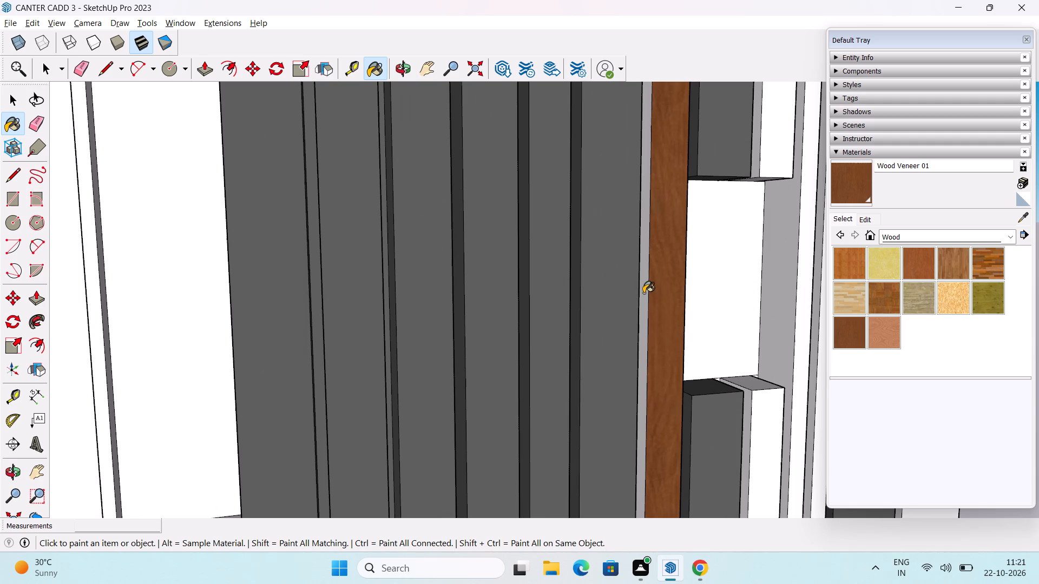
click(643, 293)
middle_drag(695, 293, 399, 306)
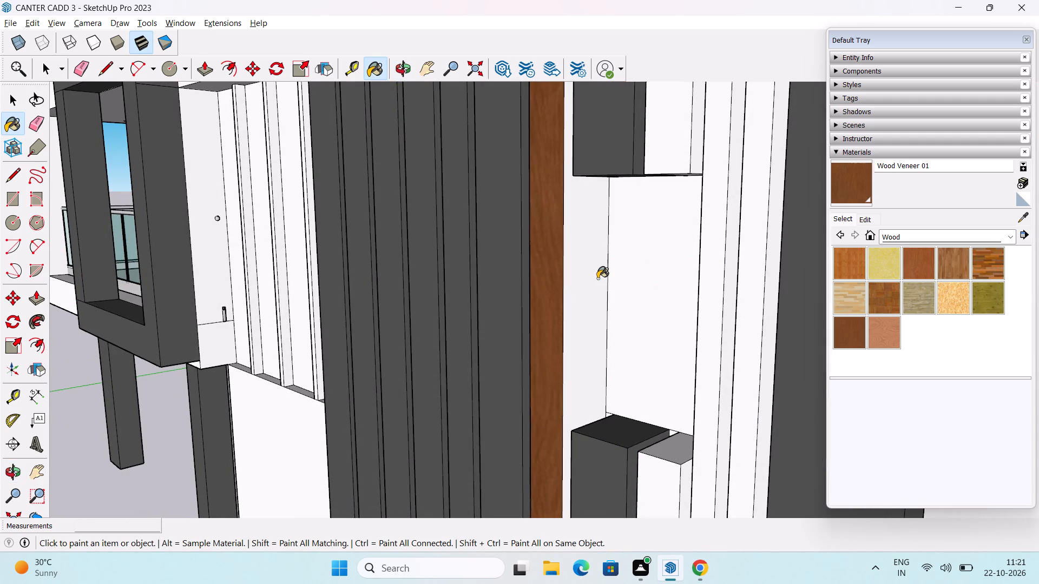
click(586, 286)
Paint the front faces of the tower's two thin full-height slats and the upper and lower short white slats with Wood Veneer 01.
scroll(586, 286, down, 11)
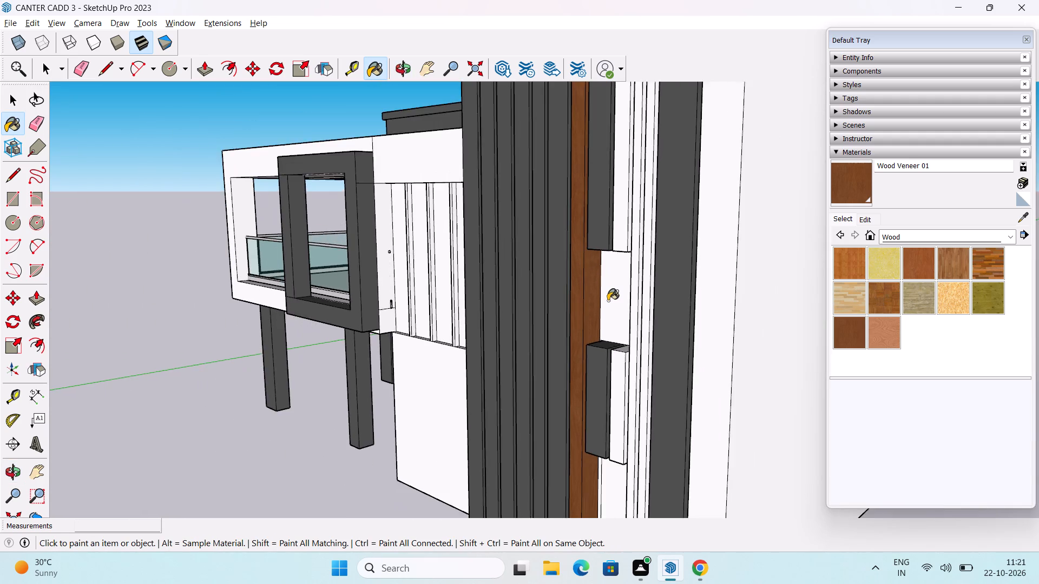
middle_drag(606, 304, 782, 317)
scroll(739, 283, down, 3)
shift+middle_drag(706, 279, 638, 291)
scroll(720, 286, up, 9)
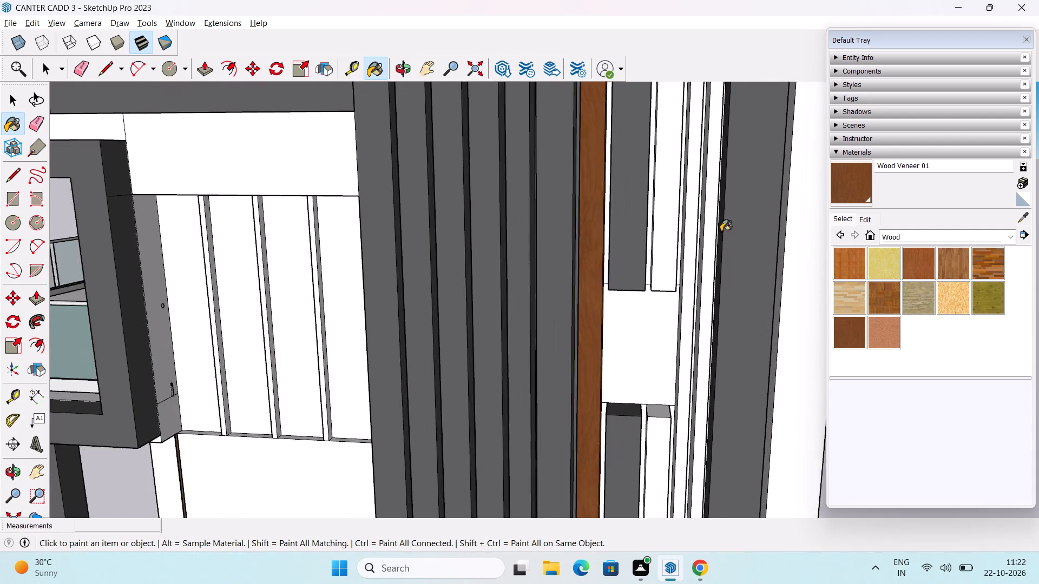
scroll(721, 231, up, 1)
click(710, 255)
click(682, 265)
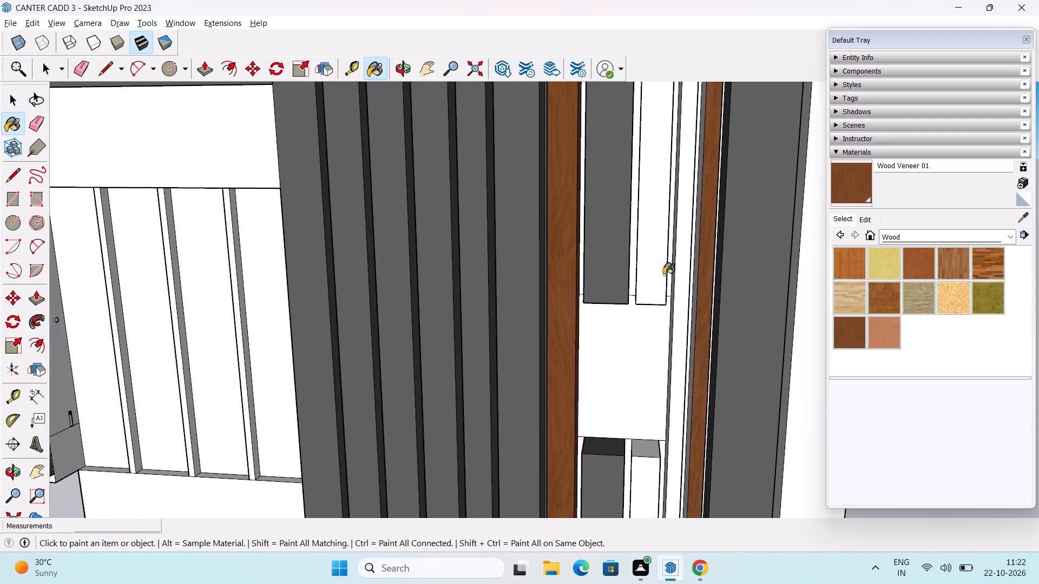
click(647, 262)
click(642, 469)
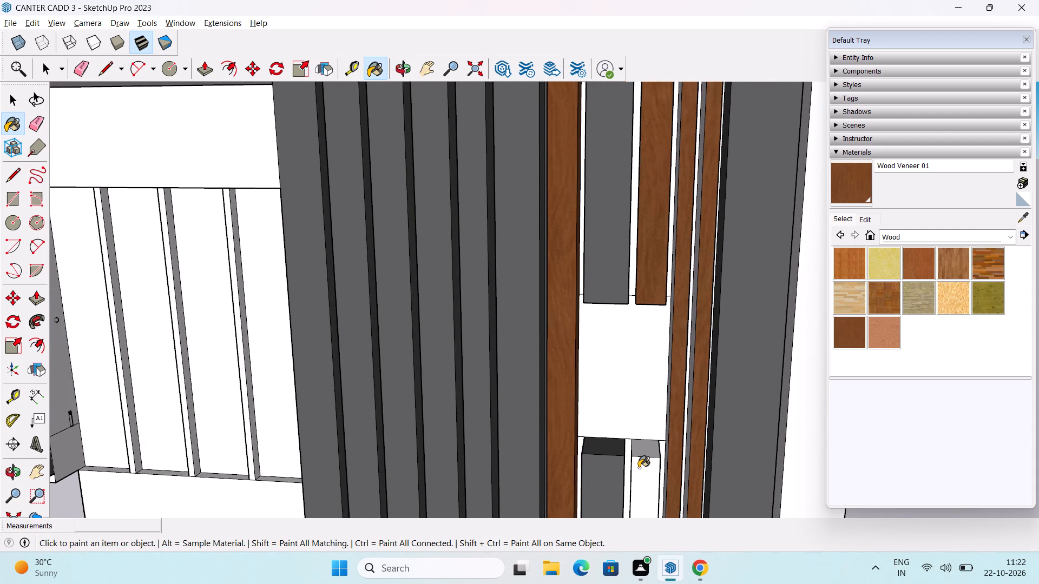
Paint the balcony-facing side faces of the two thin slats and the upper short slat with Wood Veneer 01.
middle_drag(636, 467, 648, 386)
middle_drag(634, 397, 641, 397)
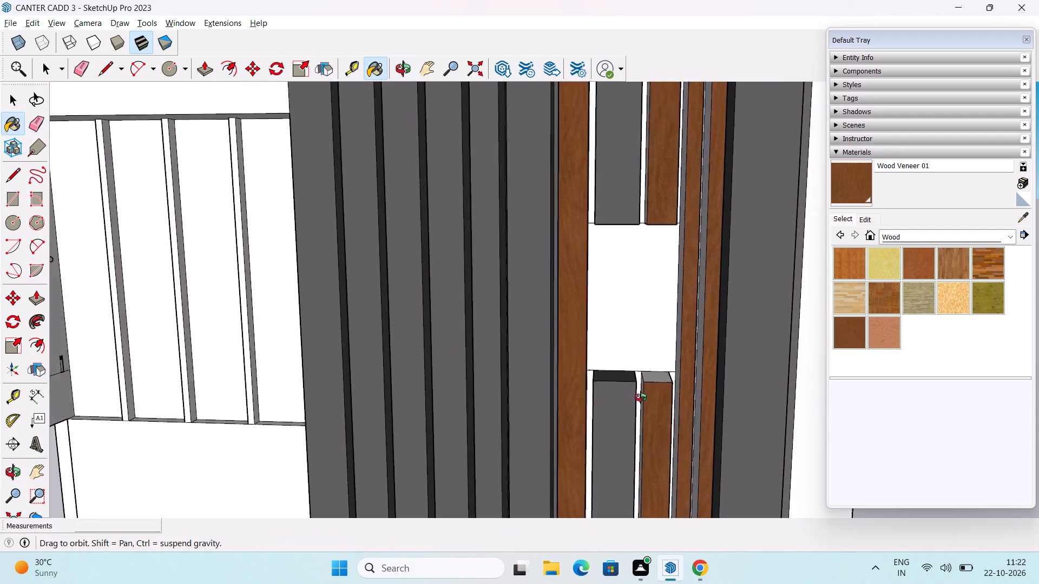
middle_drag(641, 397, 653, 422)
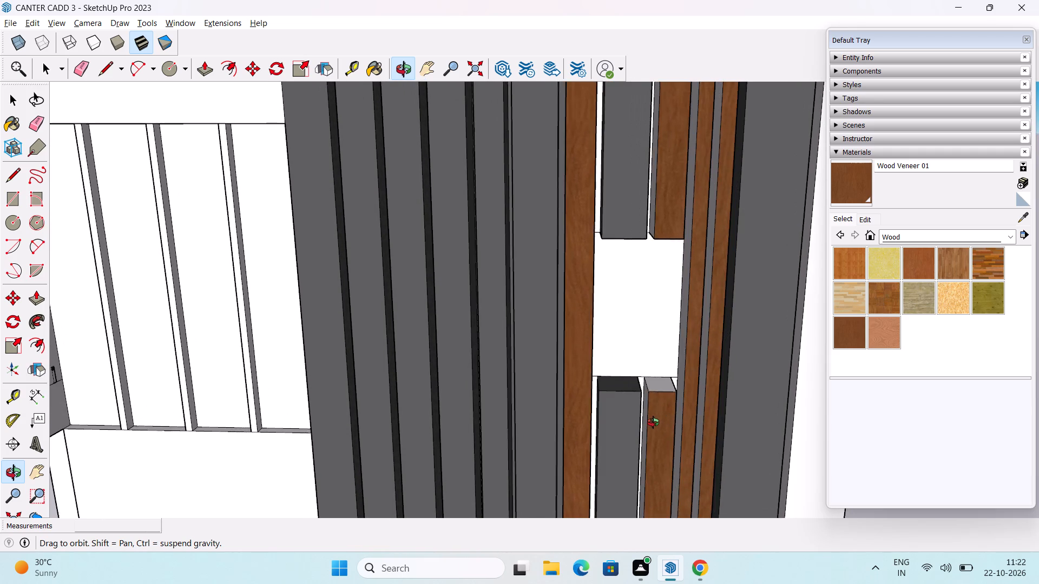
middle_drag(653, 422, 638, 419)
scroll(648, 377, down, 5)
scroll(680, 282, up, 5)
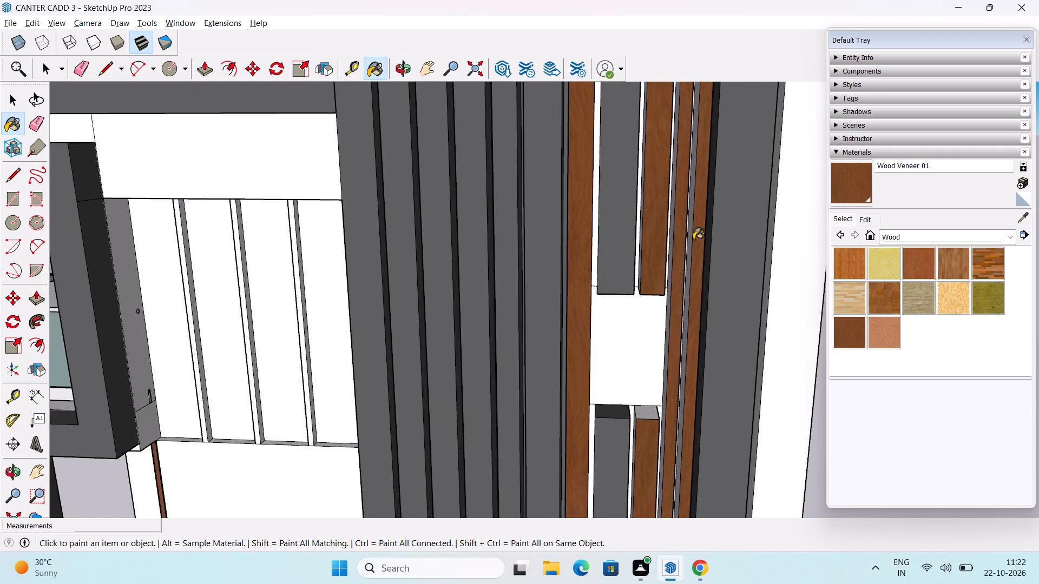
scroll(693, 240, up, 5)
click(684, 277)
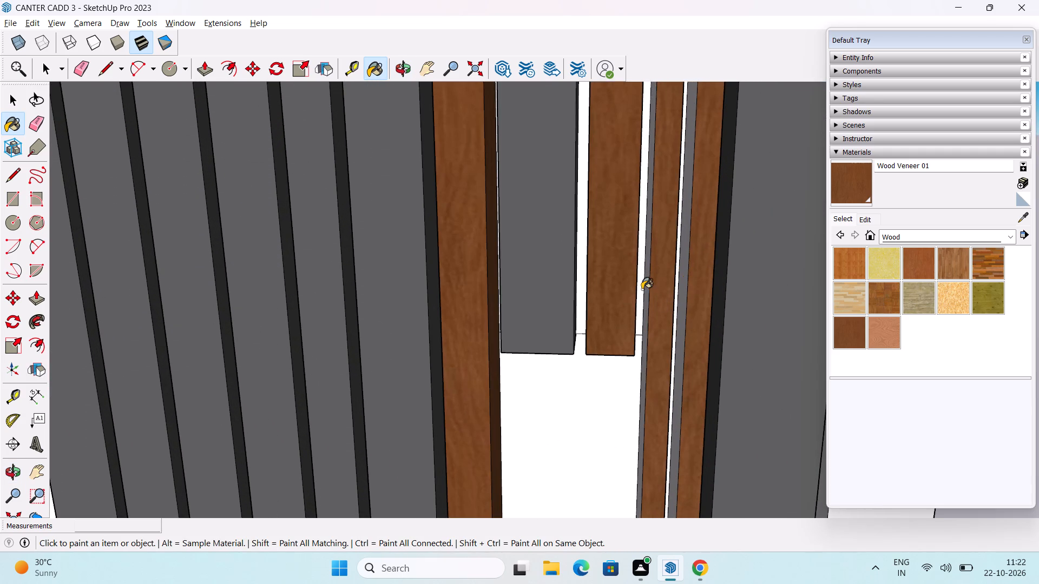
click(647, 293)
middle_drag(611, 293, 697, 297)
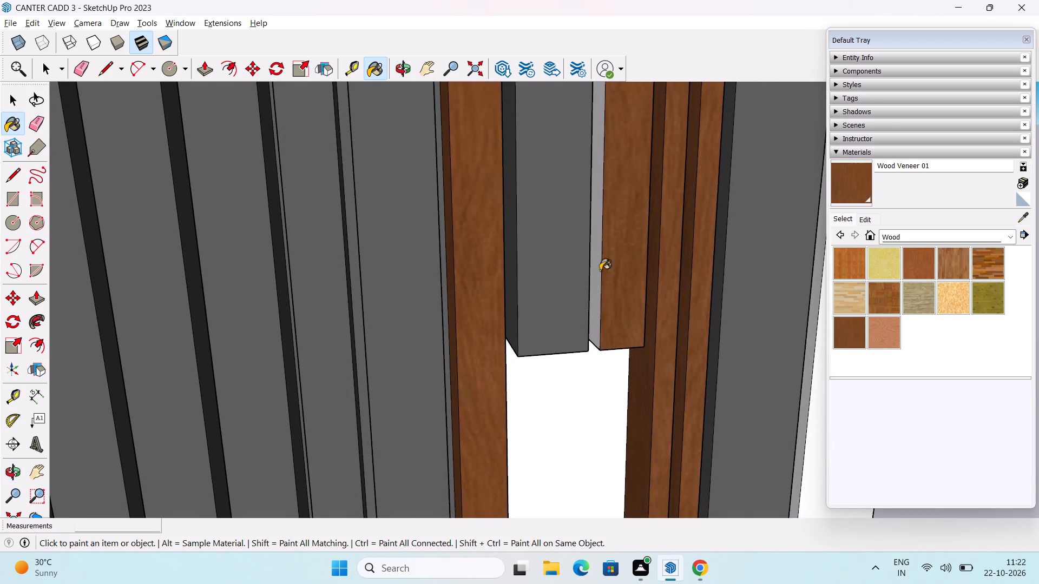
click(595, 270)
Paint the side faces pointing away from the balcony on the upper short slat and both thin slats with Wood Veneer 01.
middle_drag(623, 288, 547, 283)
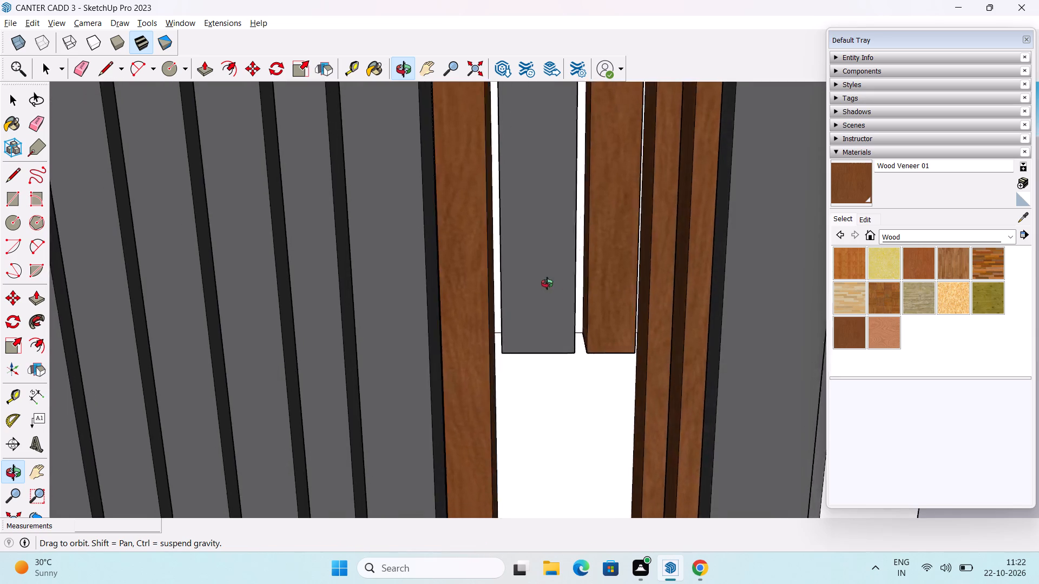
middle_drag(547, 283, 449, 287)
middle_drag(634, 305, 588, 305)
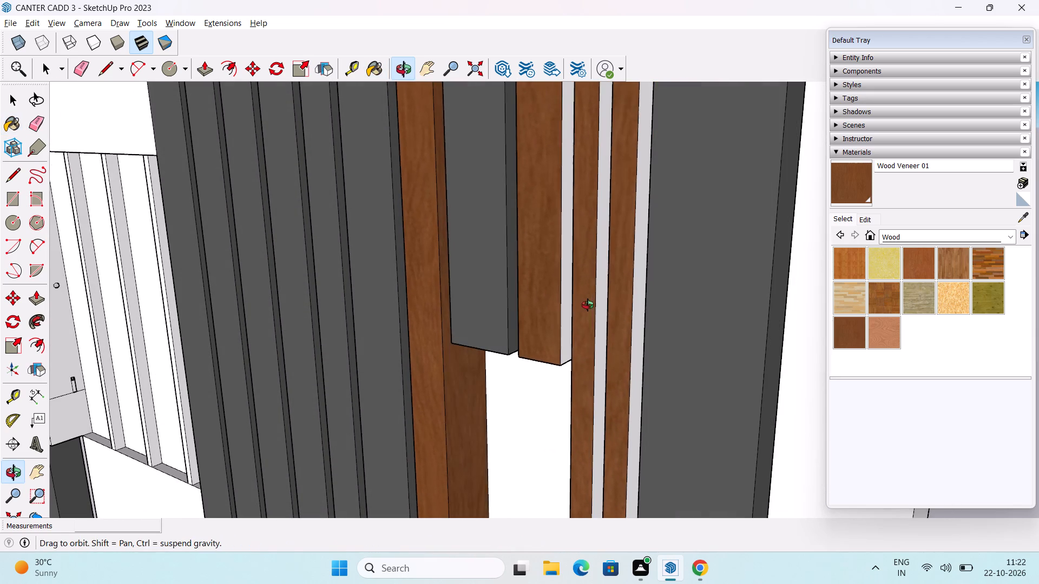
middle_drag(588, 305, 588, 305)
click(568, 285)
click(600, 291)
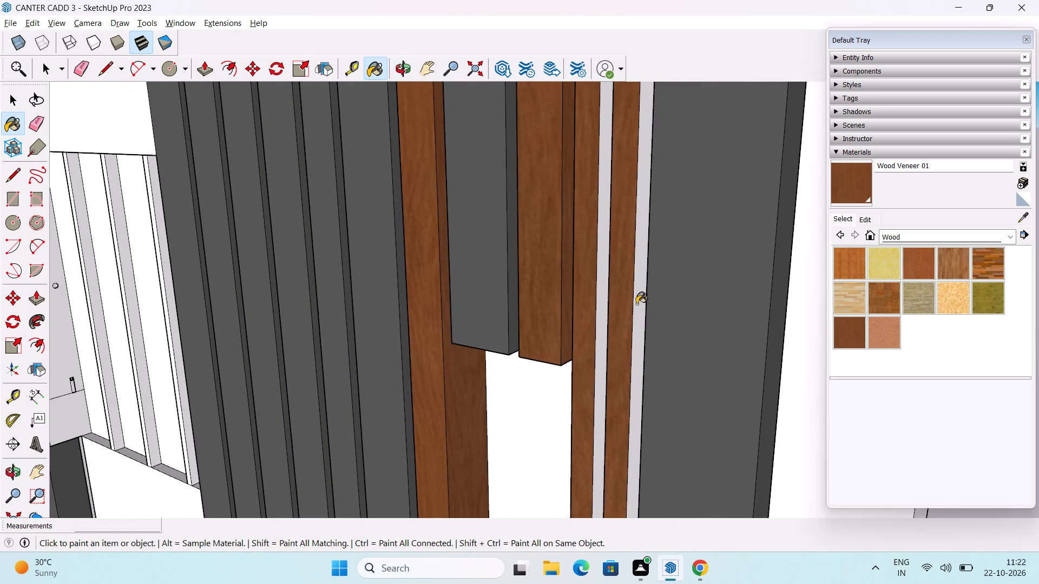
click(637, 327)
Paint the lower short slat's two side faces, top and underside with Wood Veneer 01.
scroll(637, 324, down, 7)
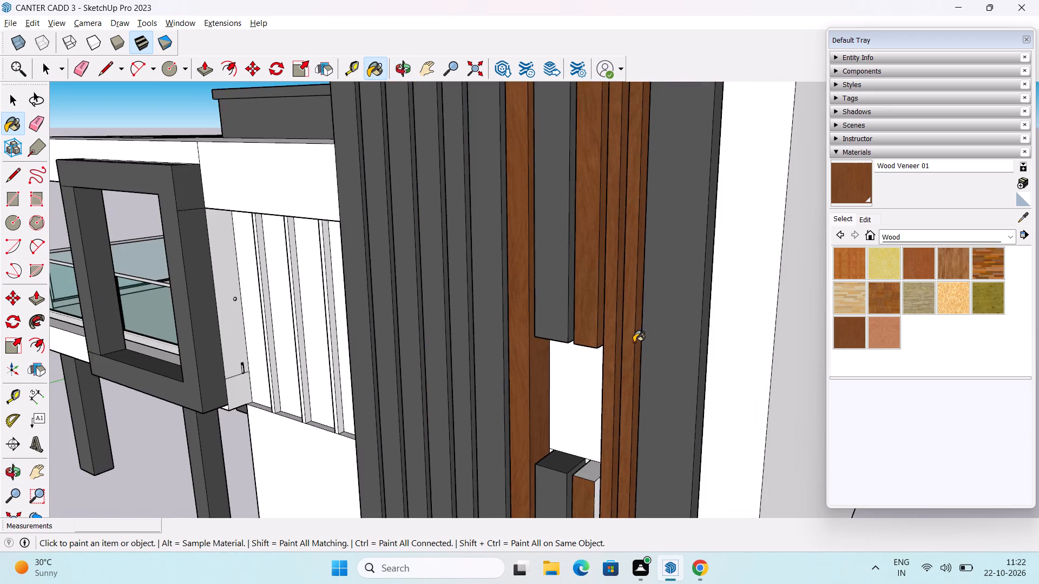
scroll(634, 345, down, 6)
middle_drag(632, 364, 663, 227)
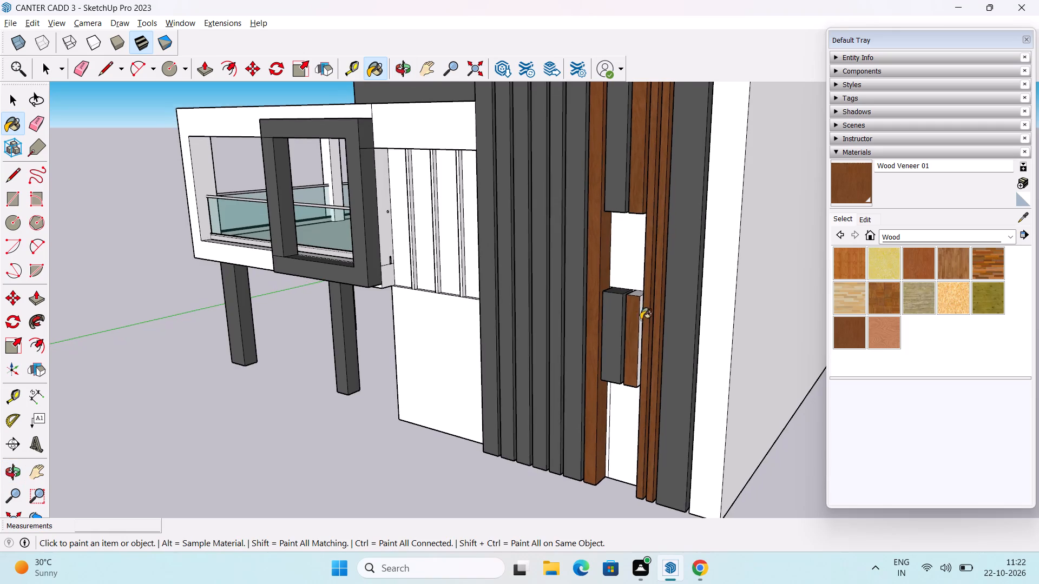
scroll(641, 320, up, 4)
scroll(624, 396, up, 4)
scroll(643, 348, up, 3)
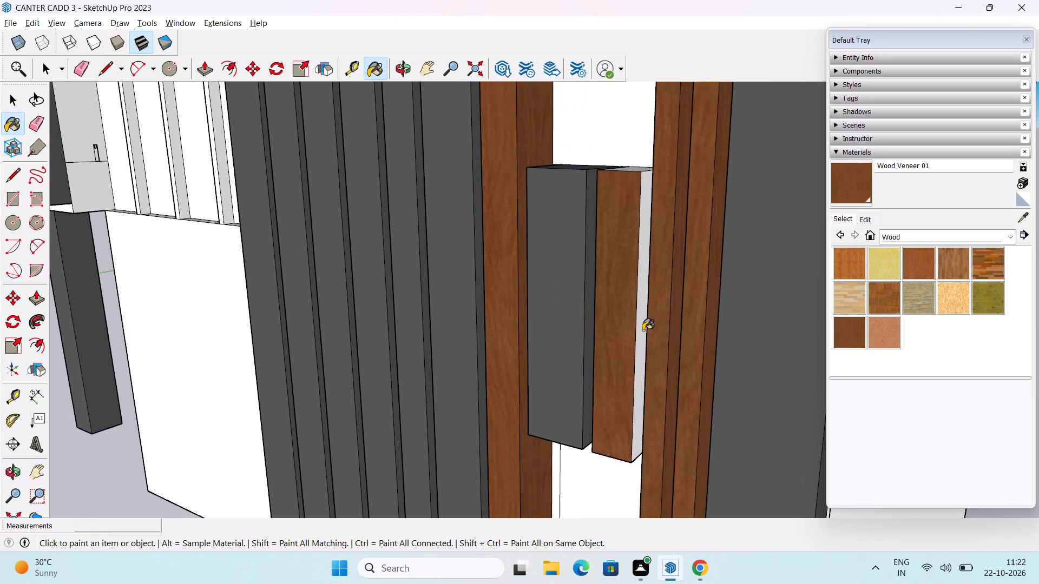
click(643, 330)
middle_drag(622, 261, 640, 315)
click(657, 220)
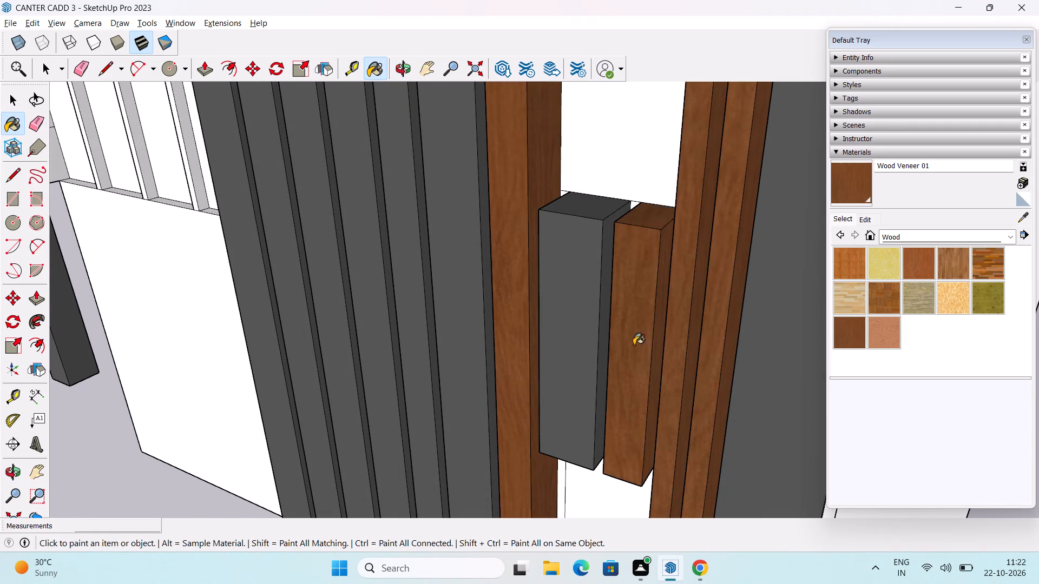
middle_drag(640, 337, 663, 96)
middle_drag(627, 343, 640, 217)
click(655, 272)
middle_drag(700, 255, 678, 388)
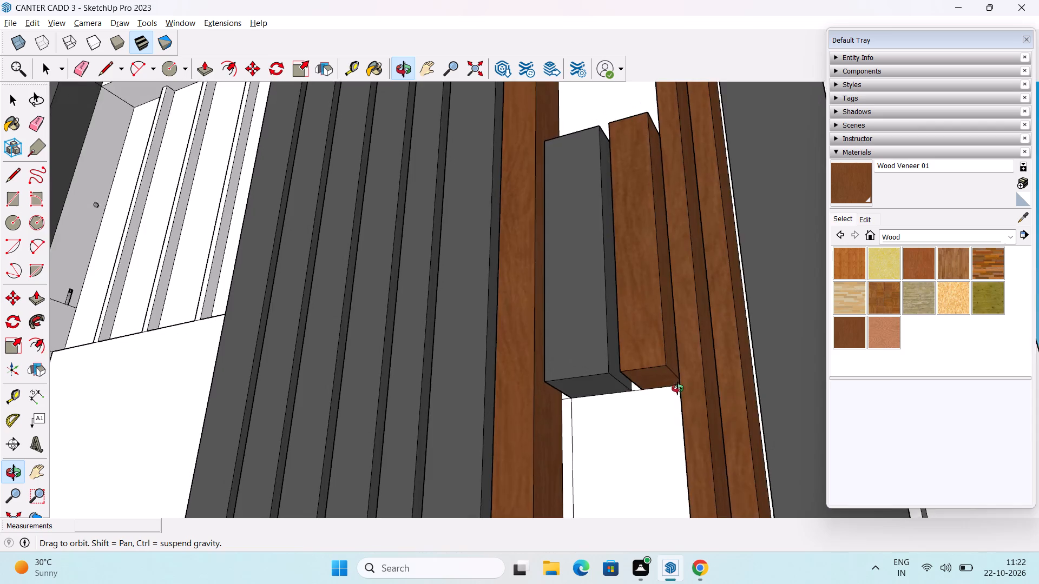
middle_drag(678, 388, 895, 404)
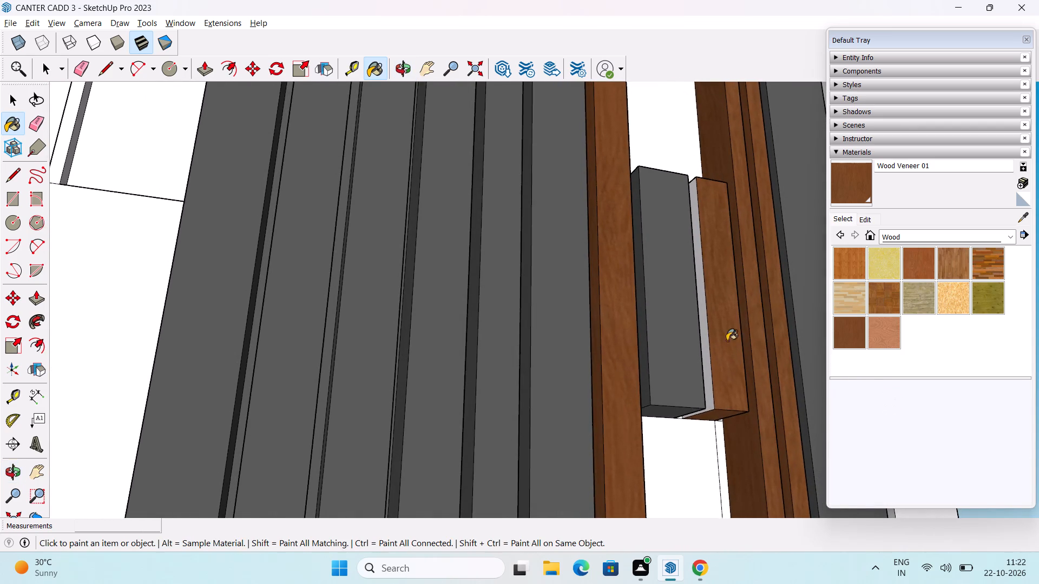
scroll(715, 339, up, 3)
click(702, 337)
Paint the underside of the upper short slat with Wood Veneer 01.
scroll(700, 324, down, 3)
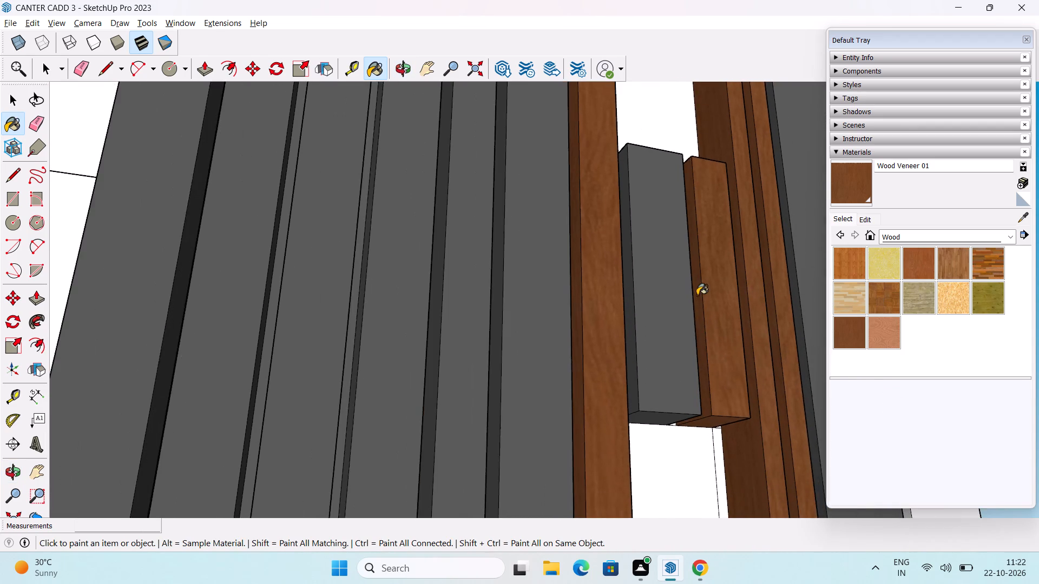
scroll(697, 295, down, 5)
middle_drag(714, 195, 640, 391)
middle_drag(619, 308, 623, 334)
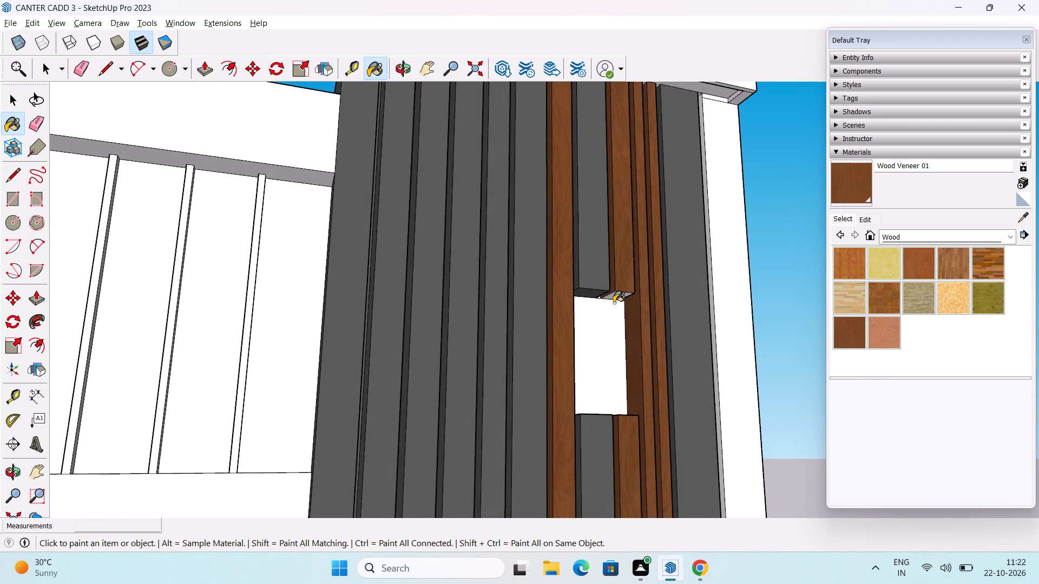
scroll(614, 302, up, 2)
click(620, 298)
Examine the tower's wood veneer slats up close and within the whole front facade for unpainted faces.
middle_drag(622, 294, 468, 321)
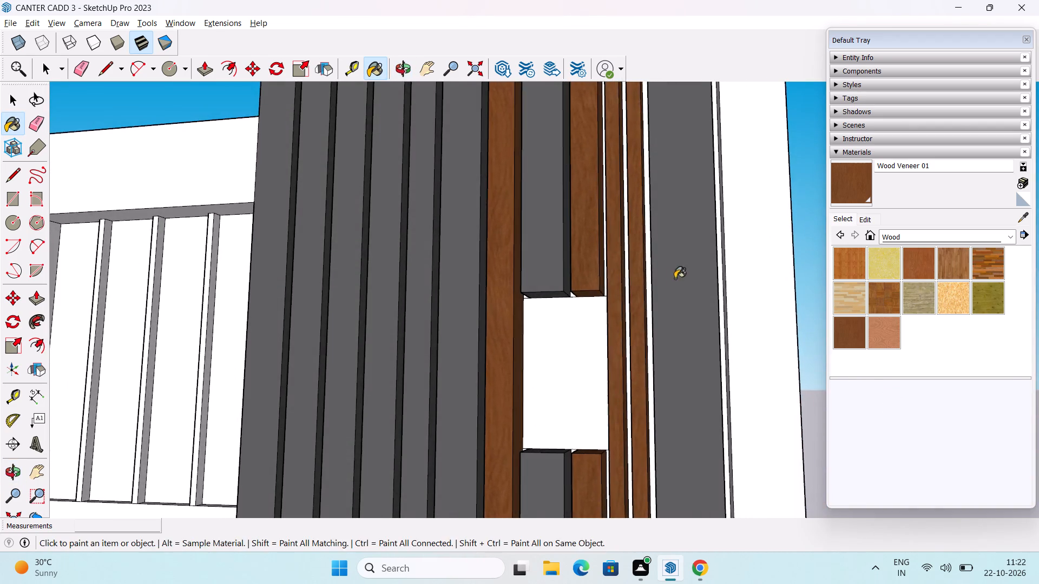
middle_drag(622, 280, 554, 408)
scroll(556, 297, up, 4)
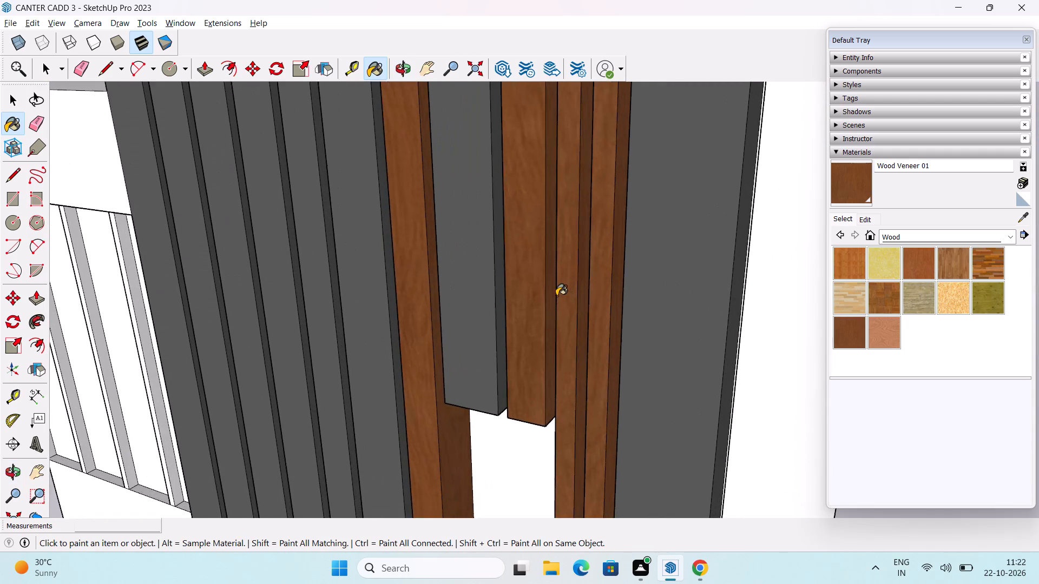
scroll(556, 296, up, 3)
middle_drag(547, 301, 778, 314)
scroll(626, 303, down, 6)
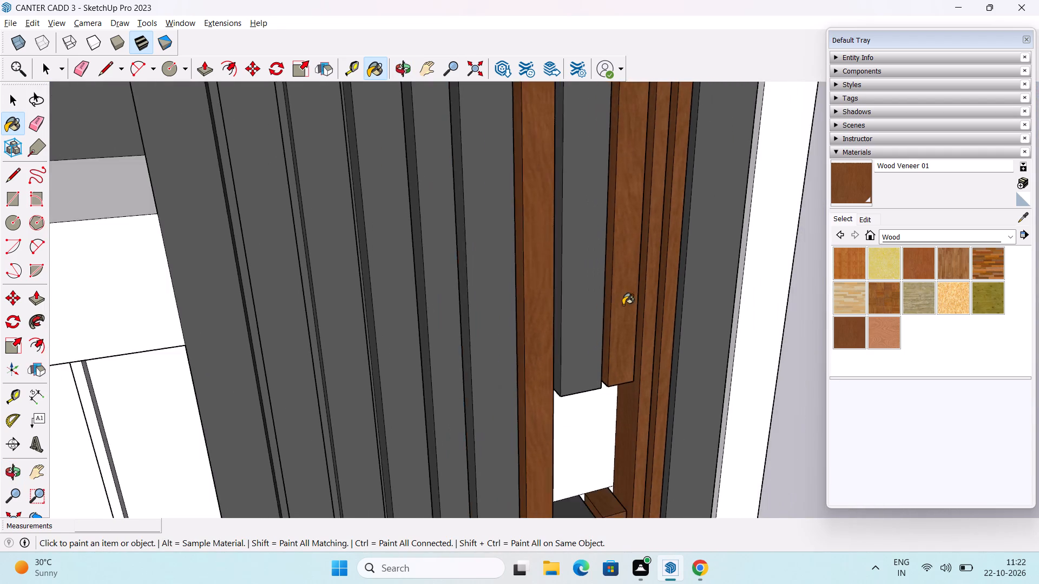
scroll(623, 305, down, 14)
middle_drag(594, 286, 444, 147)
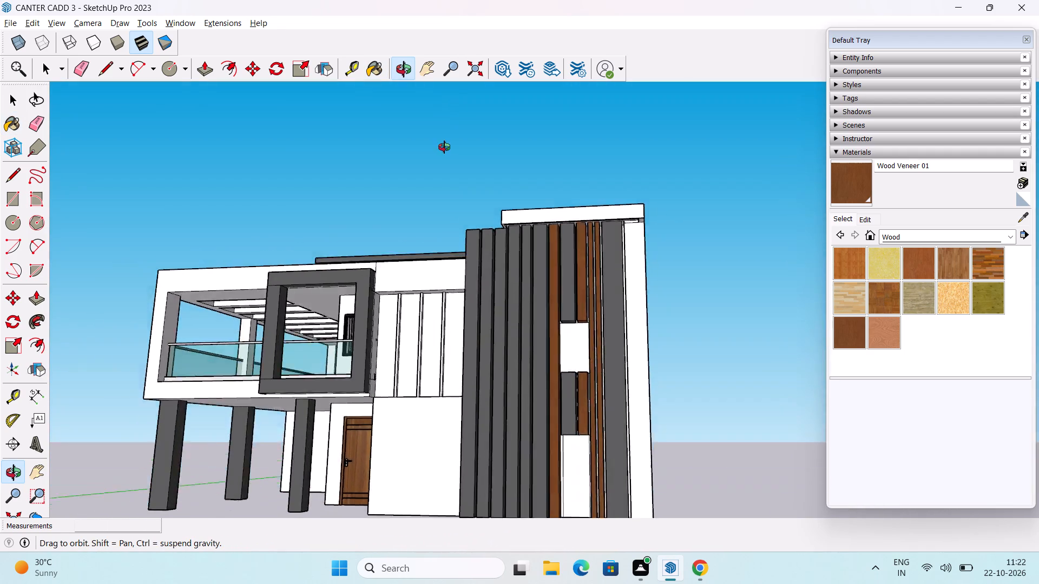
middle_drag(444, 147, 506, 183)
scroll(542, 257, down, 2)
shift+middle_drag(561, 314, 565, 234)
middle_drag(610, 248, 608, 244)
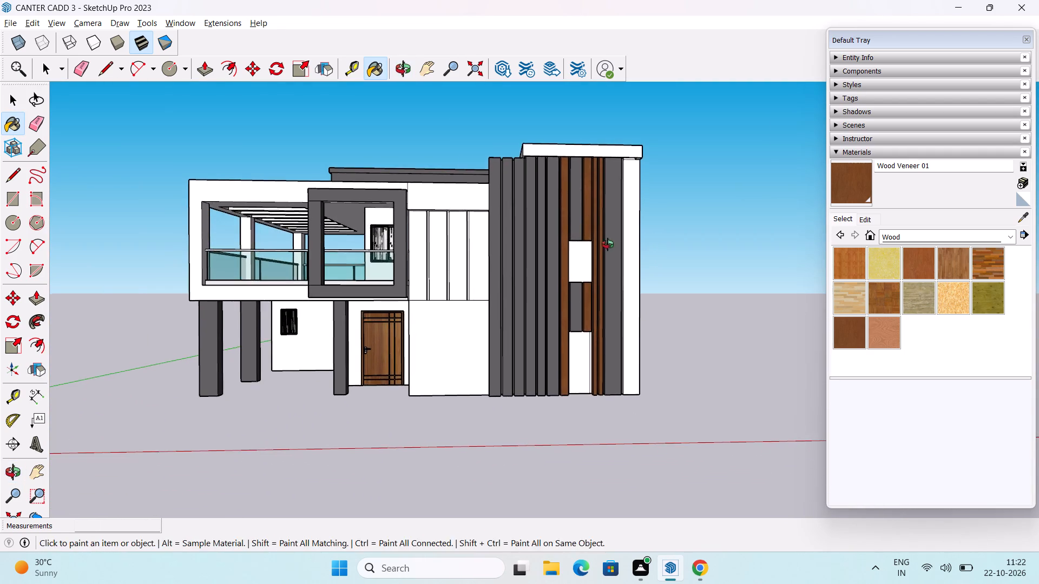
middle_drag(608, 244, 589, 273)
key(space)
scroll(654, 288, down, 3)
scroll(575, 290, up, 3)
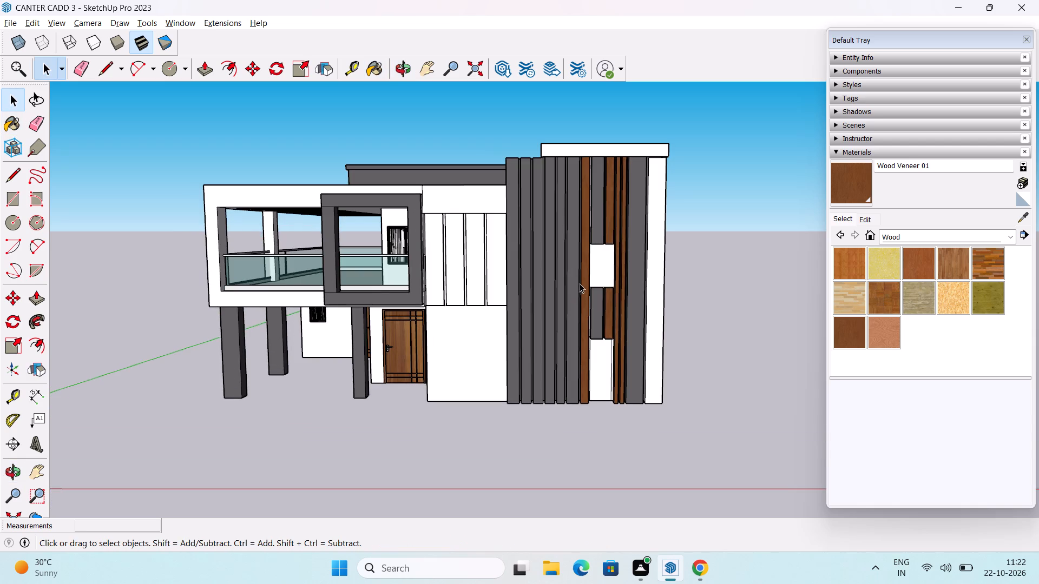
middle_drag(584, 283, 623, 261)
scroll(628, 229, up, 11)
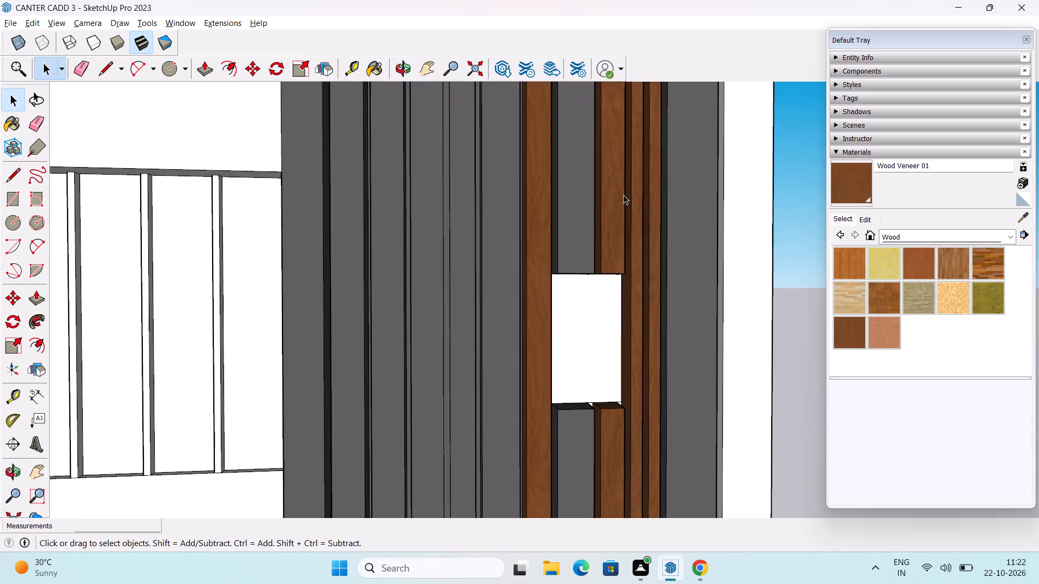
Paint the white wall strips between the two thin slats and beside the outer thin slat with Wood Veneer 01.
middle_drag(636, 221, 557, 217)
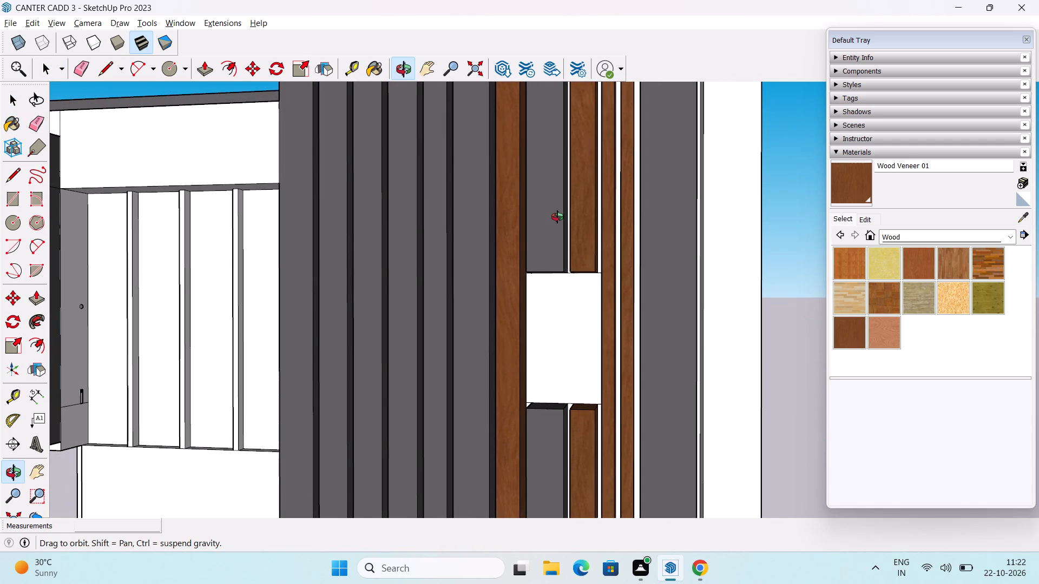
middle_drag(557, 217, 578, 295)
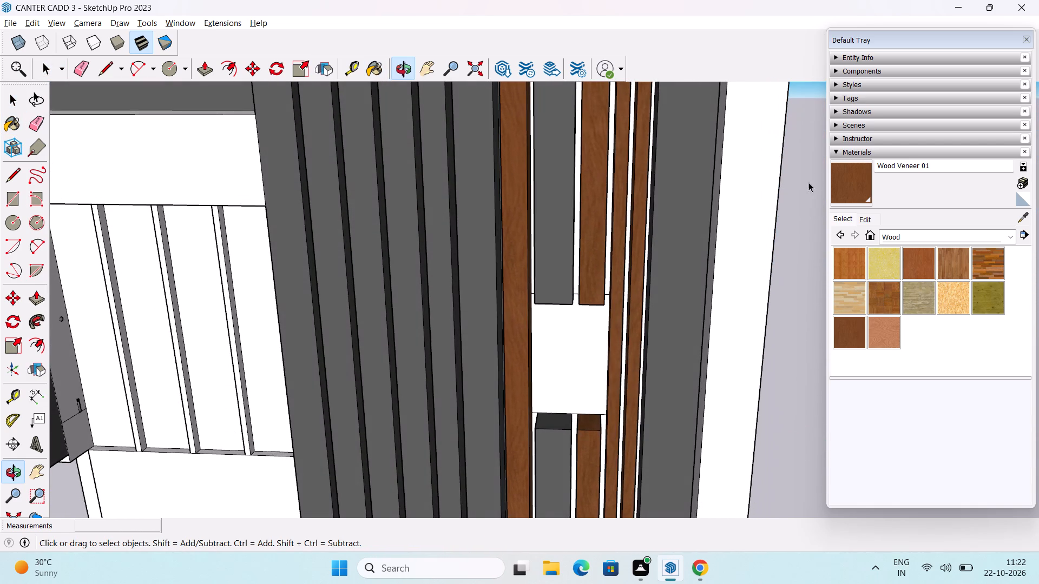
click(860, 190)
scroll(565, 296, up, 6)
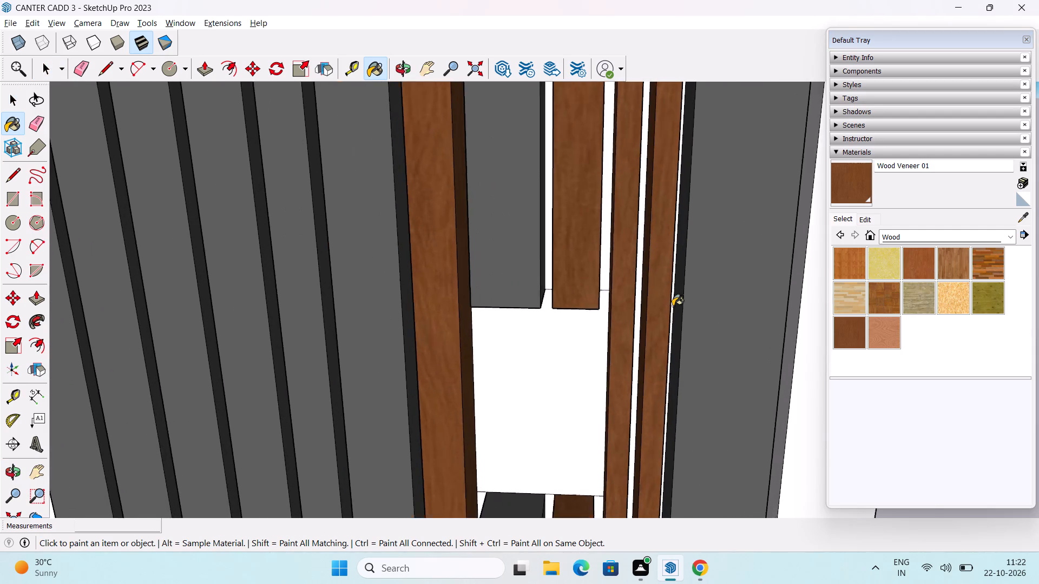
scroll(673, 306, up, 2)
middle_drag(673, 306, 628, 303)
click(673, 285)
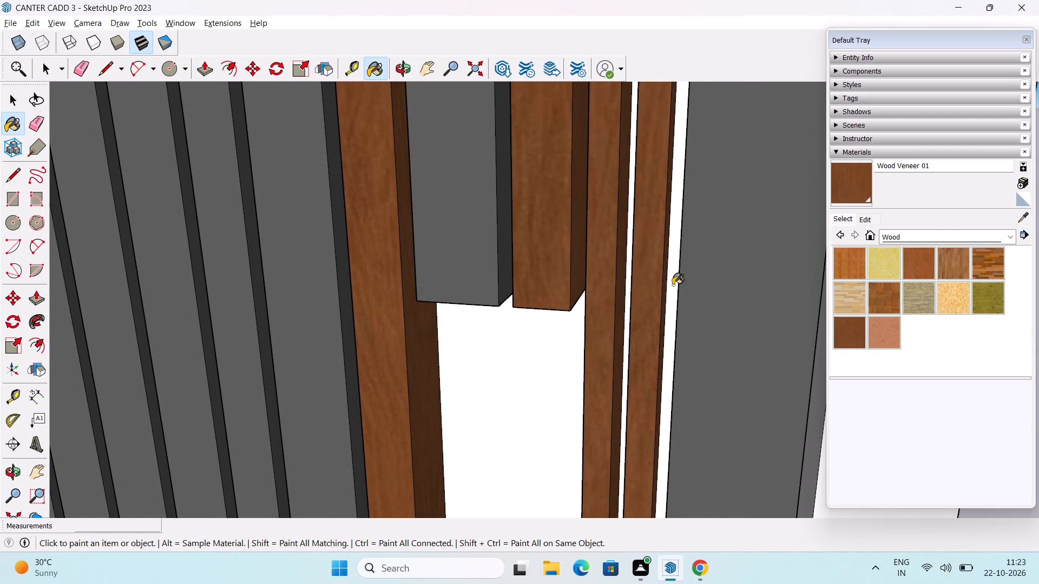
click(625, 292)
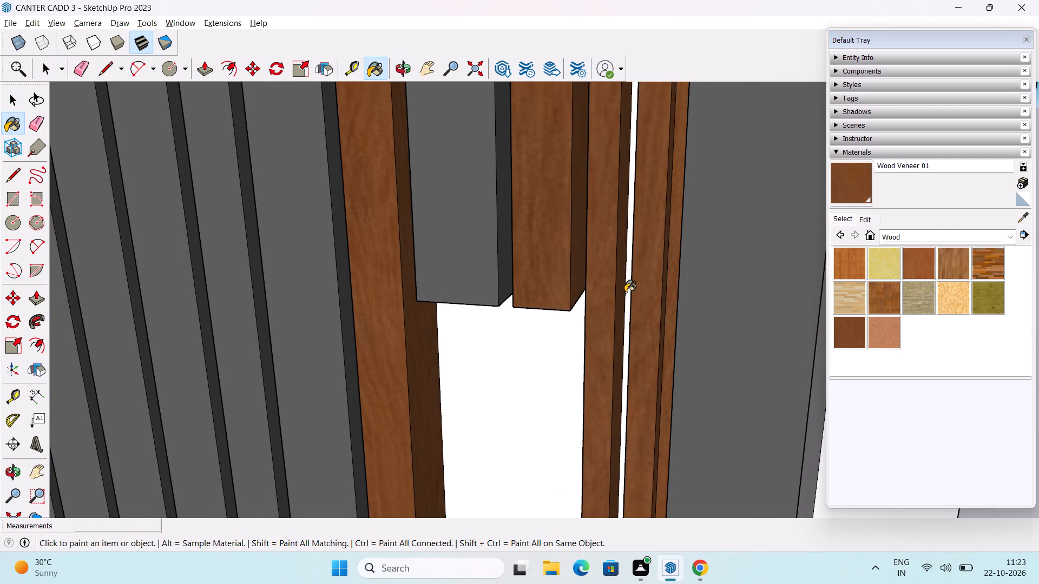
click(627, 297)
scroll(627, 297, down, 8)
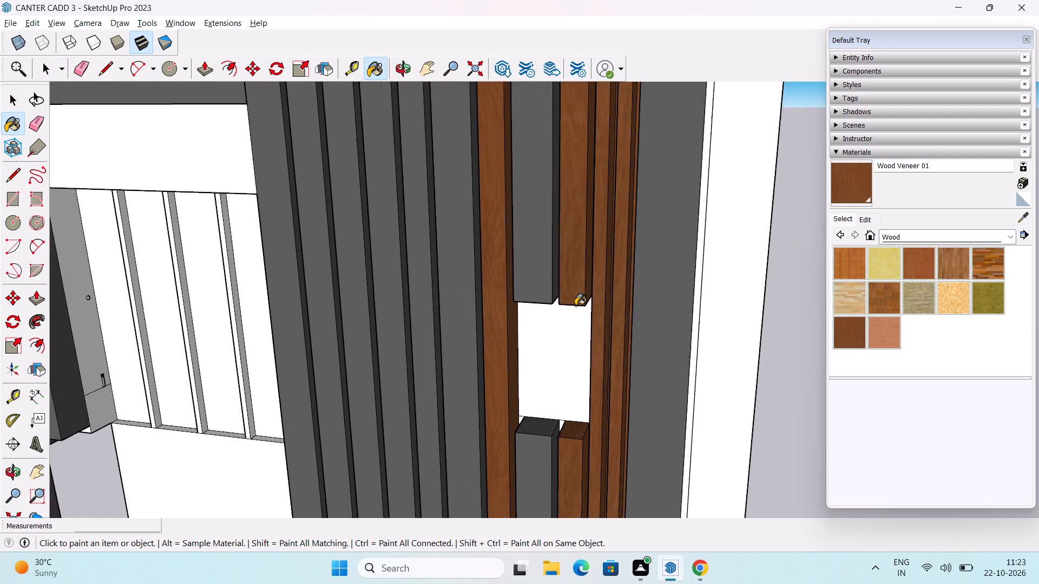
Paint the white wall strips on both sides of the upper wood short slat and beside the upper gray short slat with Wood Veneer 01.
middle_drag(575, 306, 624, 281)
middle_drag(595, 294, 597, 288)
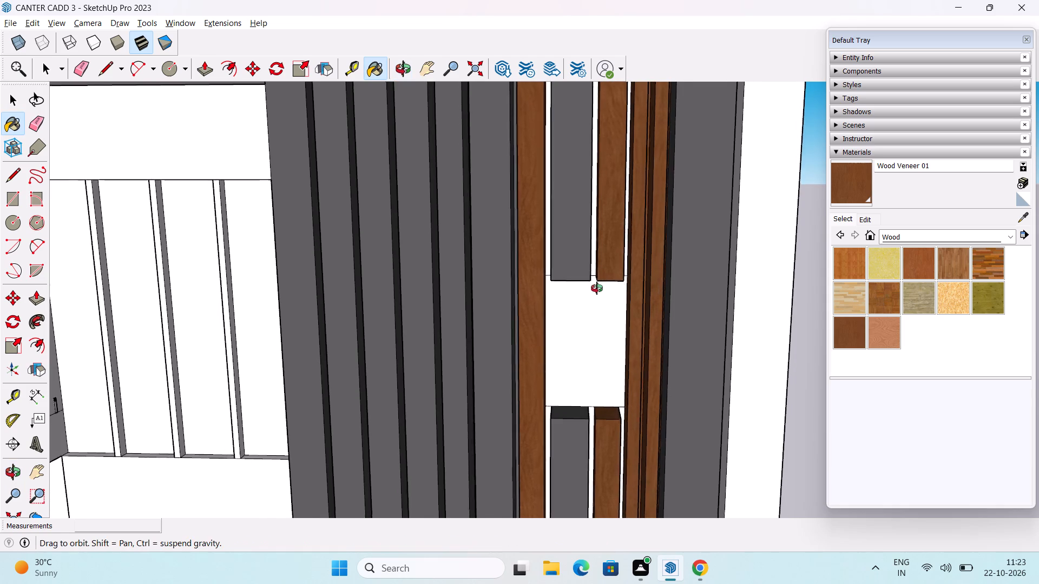
middle_drag(597, 288, 594, 306)
scroll(630, 218, up, 6)
click(623, 215)
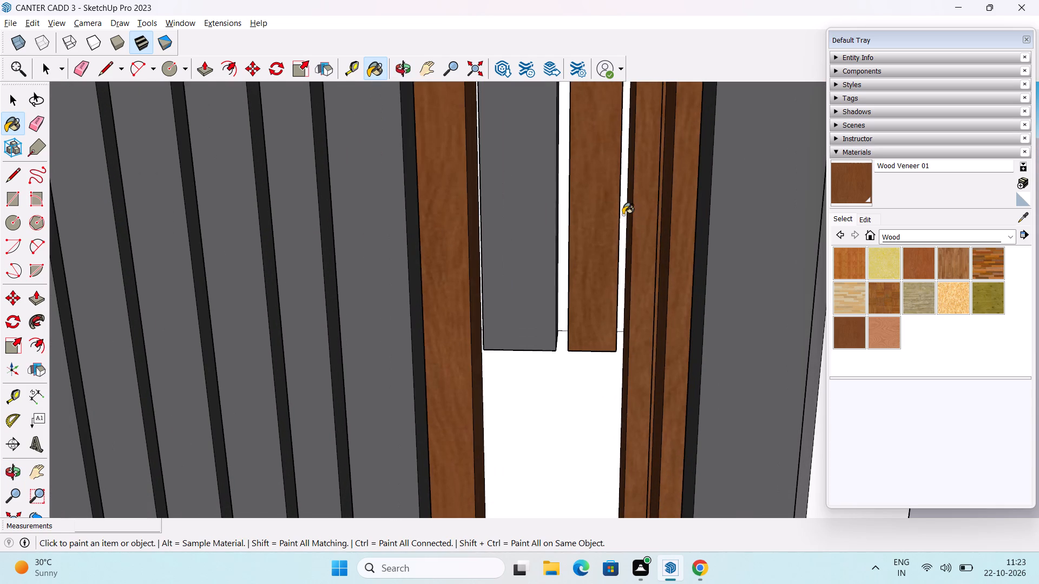
click(563, 227)
middle_drag(513, 282, 588, 282)
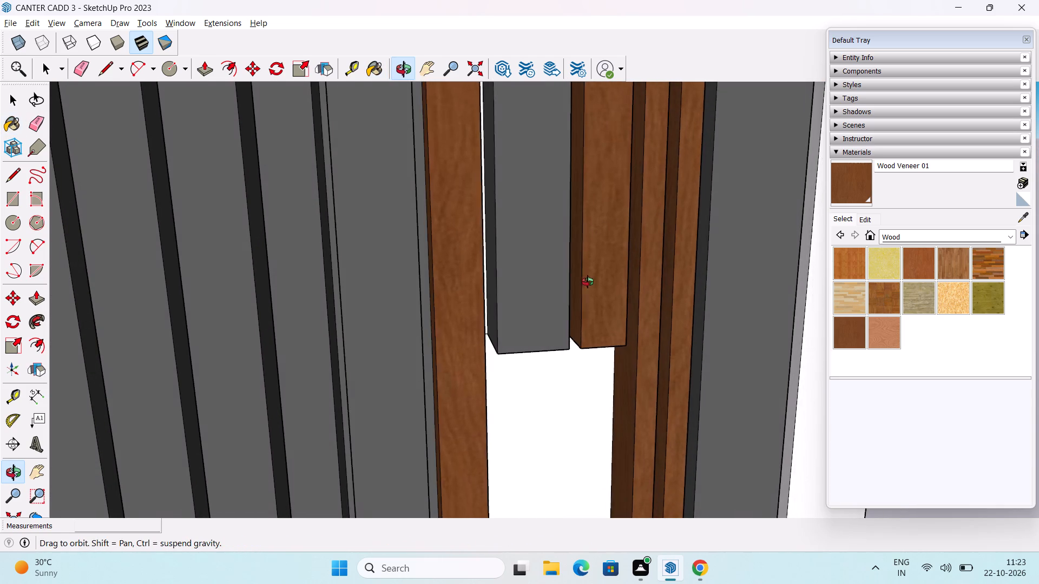
middle_drag(588, 282, 583, 282)
scroll(486, 242, up, 8)
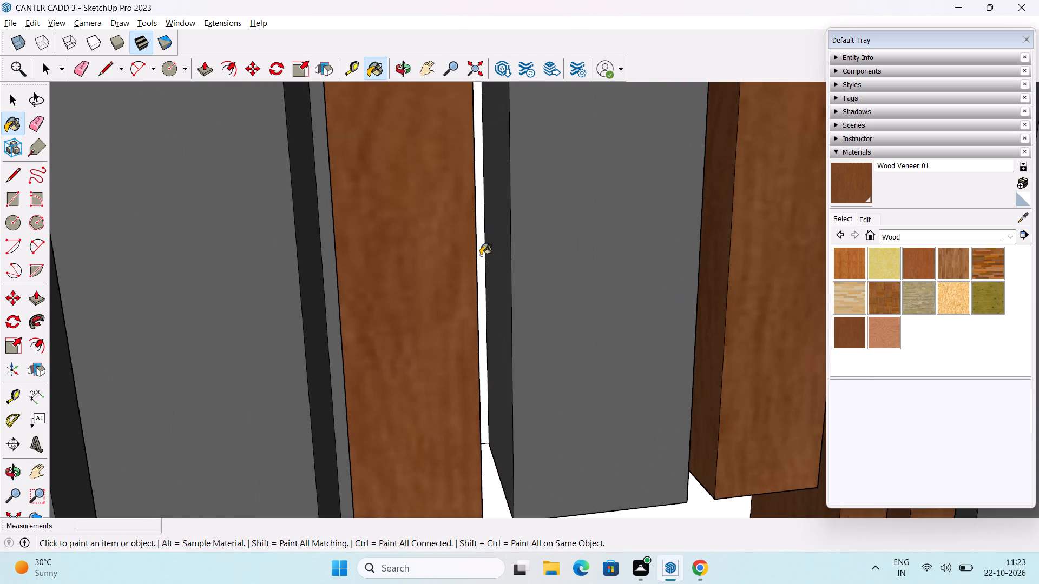
click(481, 255)
scroll(486, 248, down, 16)
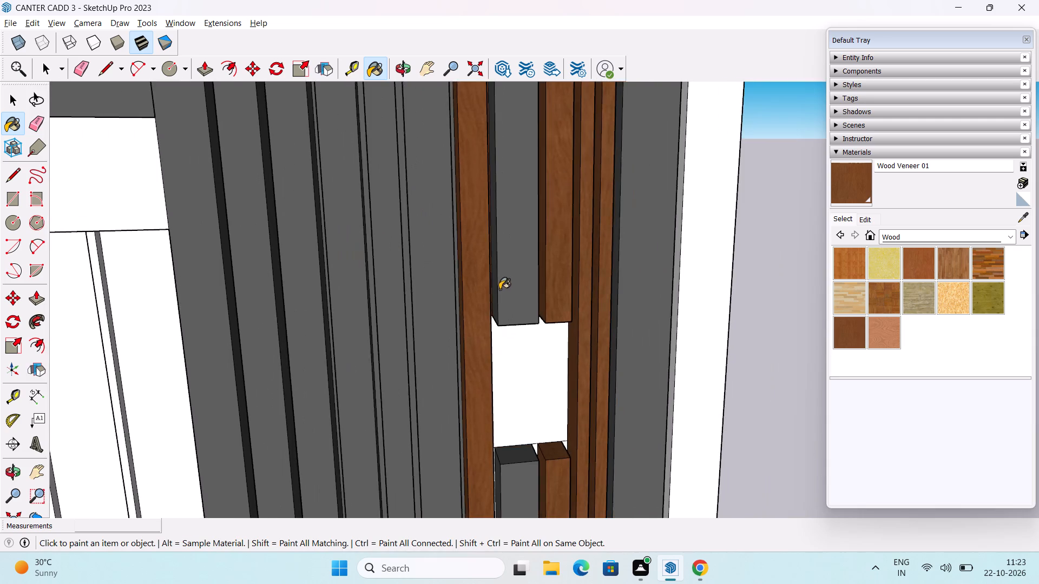
Paint the white wall strips around the lower gray and wood short slats with Wood Veneer 01.
middle_drag(499, 289, 505, 195)
middle_drag(514, 335, 457, 124)
middle_drag(447, 252, 429, 261)
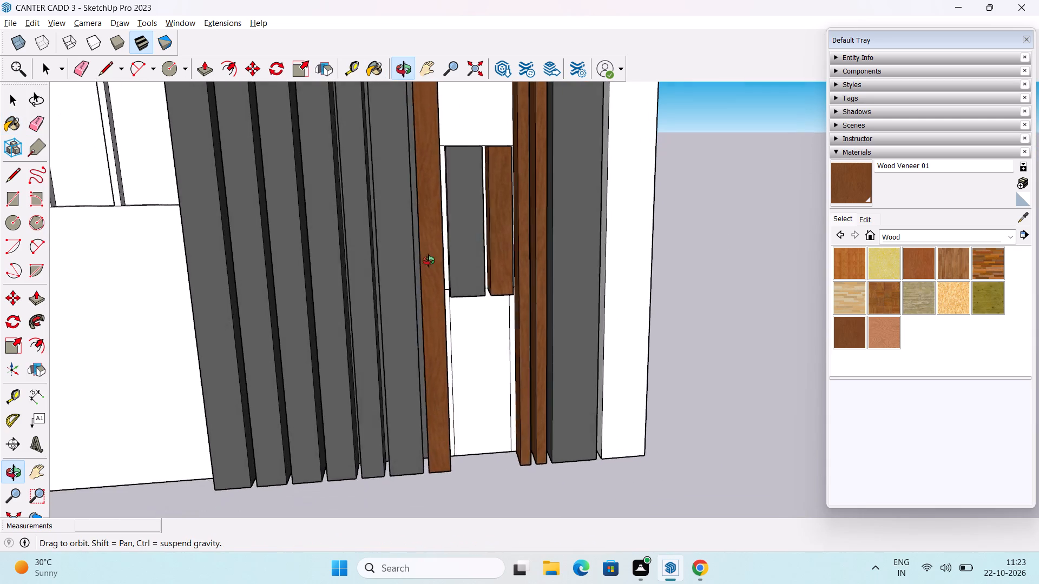
middle_drag(429, 261, 421, 261)
scroll(447, 247, up, 6)
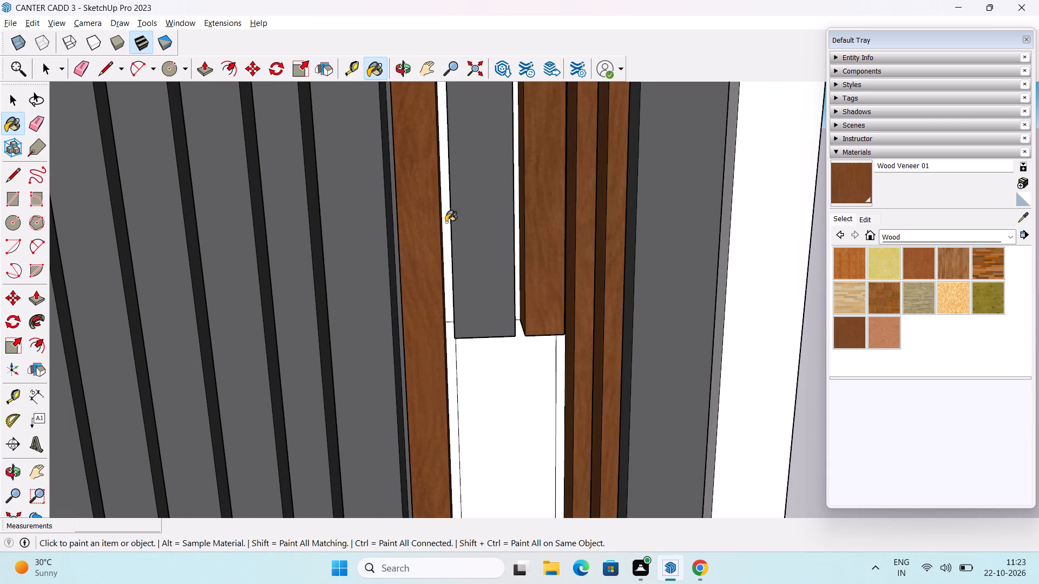
click(446, 222)
middle_drag(526, 242, 492, 247)
scroll(502, 242, up, 2)
click(517, 234)
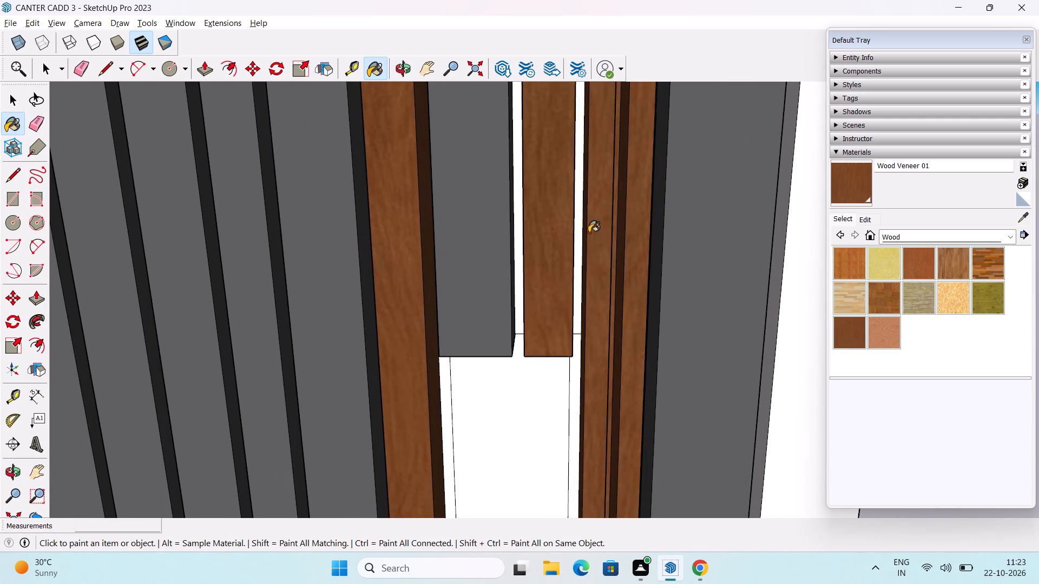
click(579, 247)
scroll(579, 247, down, 4)
middle_drag(515, 326, 534, 205)
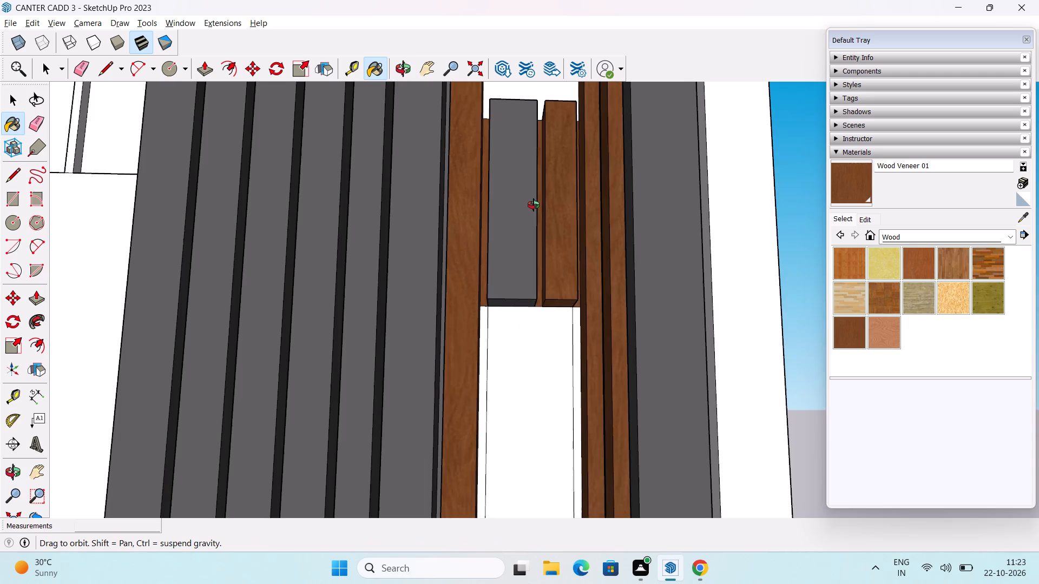
middle_drag(534, 205, 530, 247)
key(space)
Examine the finished tower within the front facade, including the balcony and the ground-floor entrance area.
scroll(548, 242, down, 9)
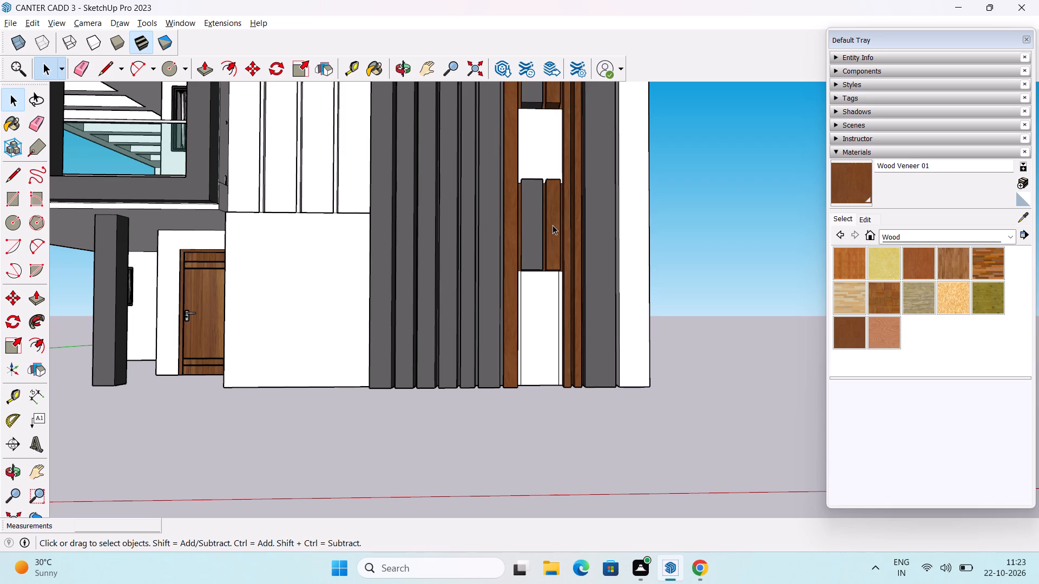
scroll(549, 225, down, 6)
middle_drag(232, 187, 299, 236)
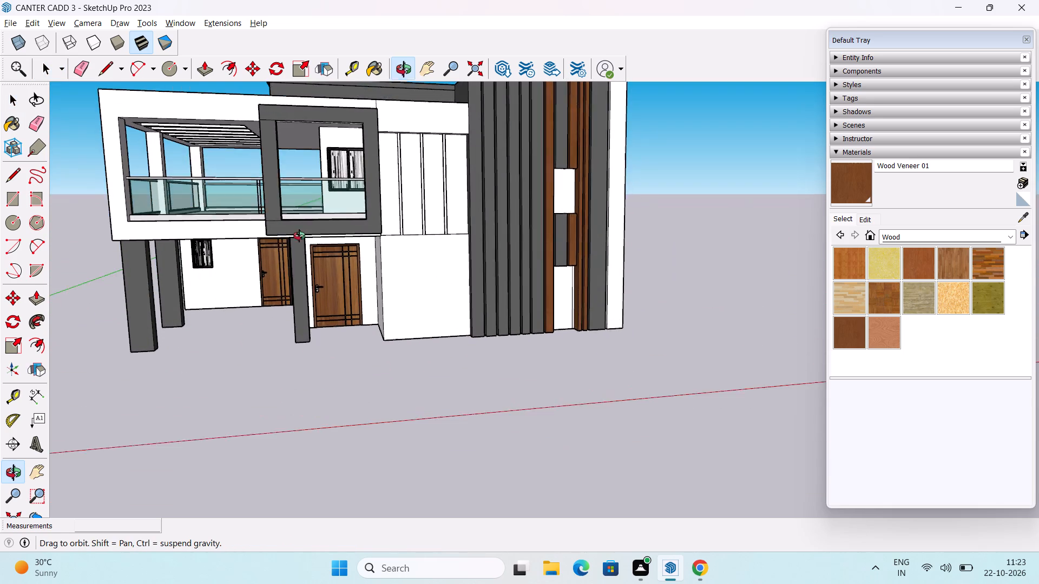
middle_drag(299, 236, 285, 241)
scroll(228, 263, up, 4)
middle_drag(261, 254, 174, 151)
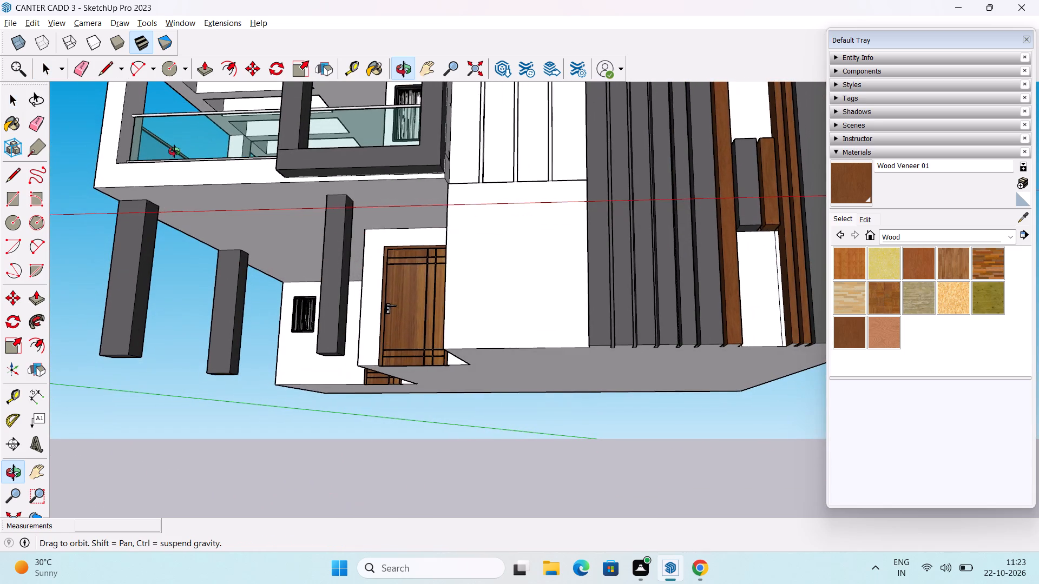
middle_drag(174, 151, 297, 232)
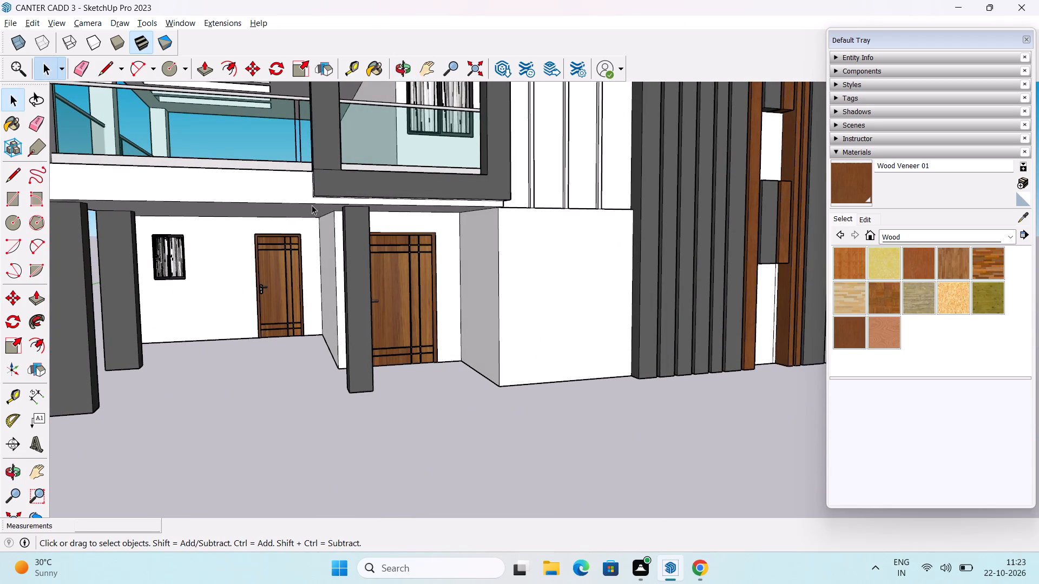
Copy the ground-floor window into the tower opening between the short slats, with its top corner at the underside of the upper gray short slat.
scroll(181, 222, up, 3)
click(167, 266)
scroll(130, 266, up, 2)
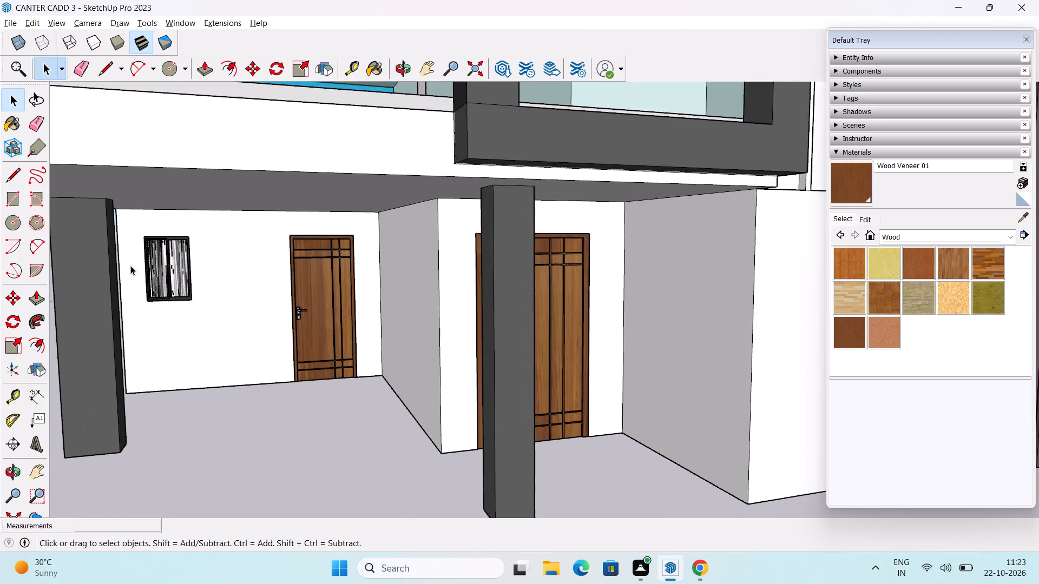
scroll(130, 266, up, 2)
click(189, 253)
middle_drag(182, 273, 227, 296)
key(m)
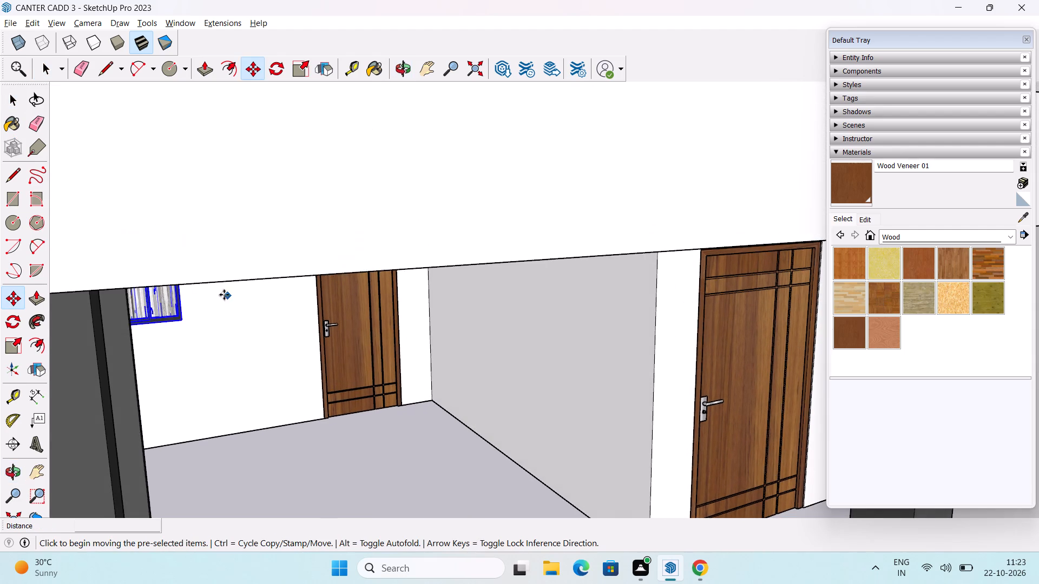
middle_drag(195, 288, 178, 245)
scroll(134, 242, up, 1)
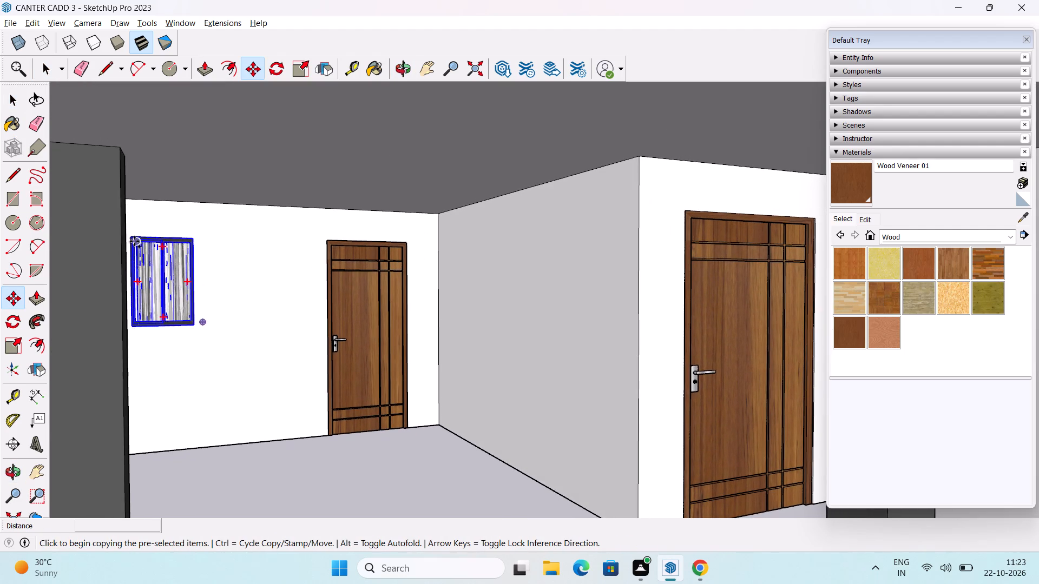
scroll(134, 241, up, 10)
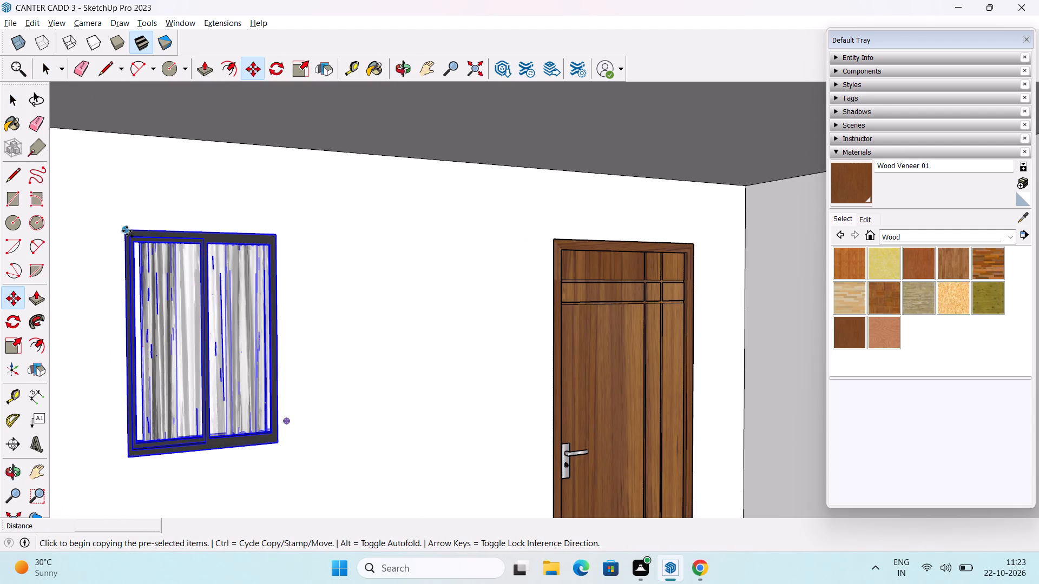
click(126, 229)
scroll(327, 293, down, 10)
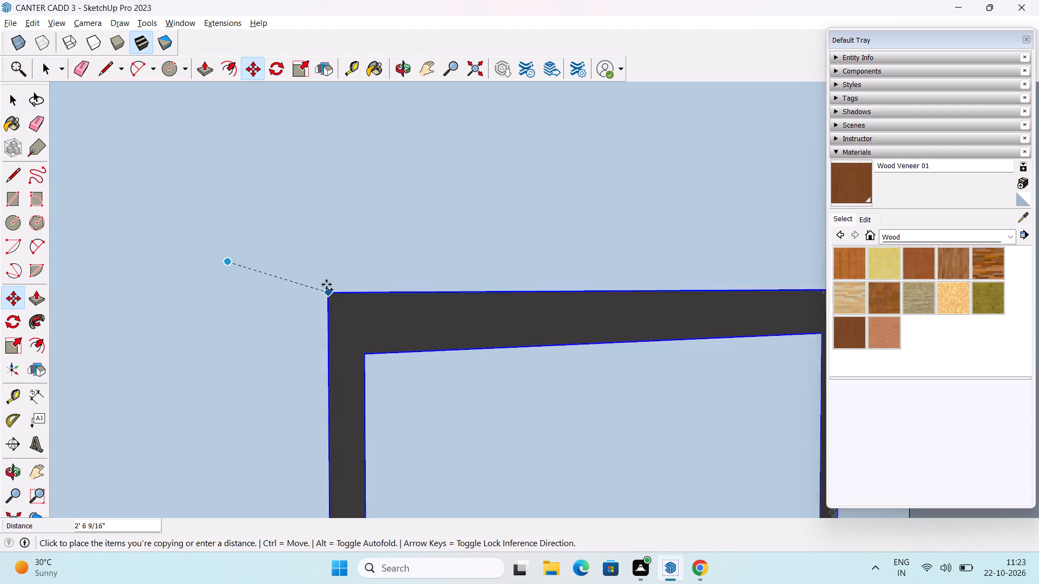
scroll(326, 284, down, 6)
scroll(482, 190, down, 11)
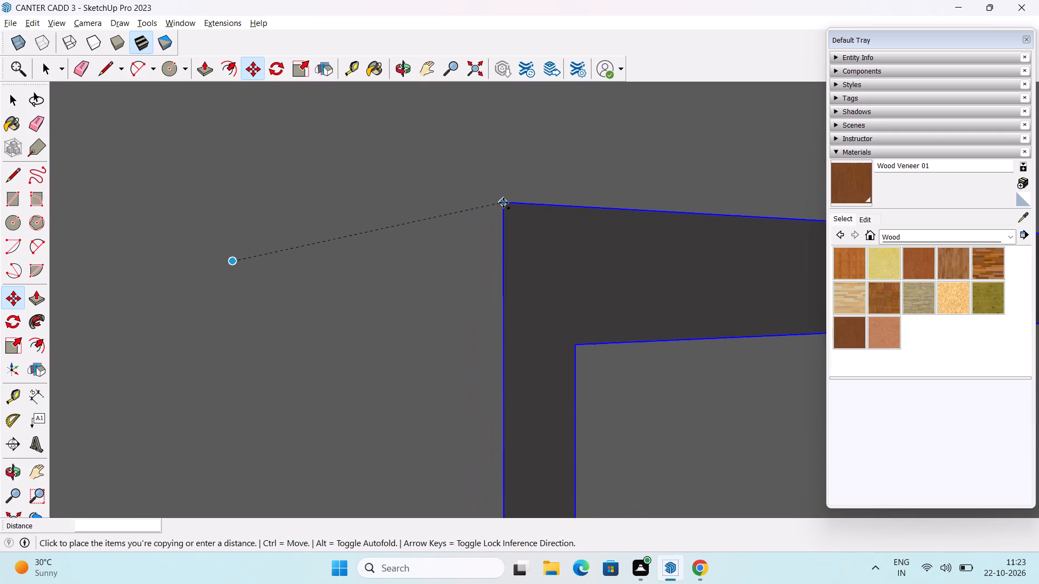
scroll(503, 203, down, 16)
middle_drag(531, 209, 552, 248)
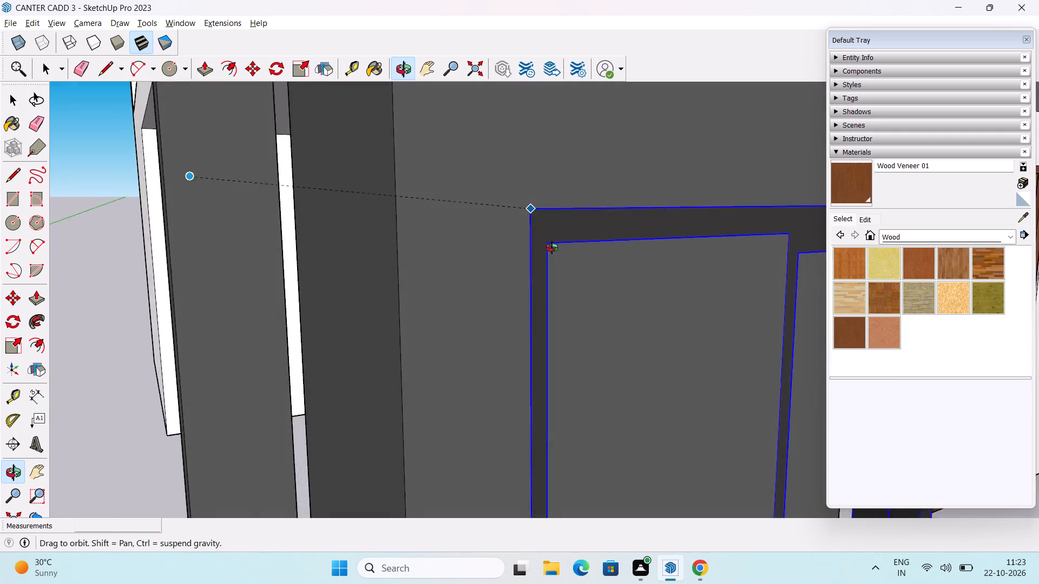
middle_drag(552, 248, 457, 250)
scroll(520, 233, down, 16)
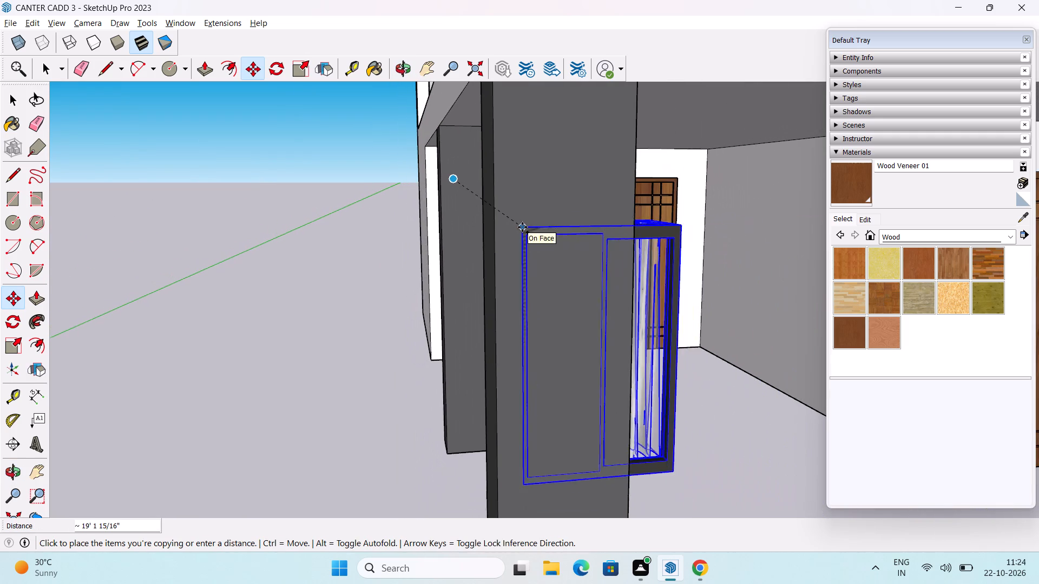
middle_drag(639, 241, 313, 237)
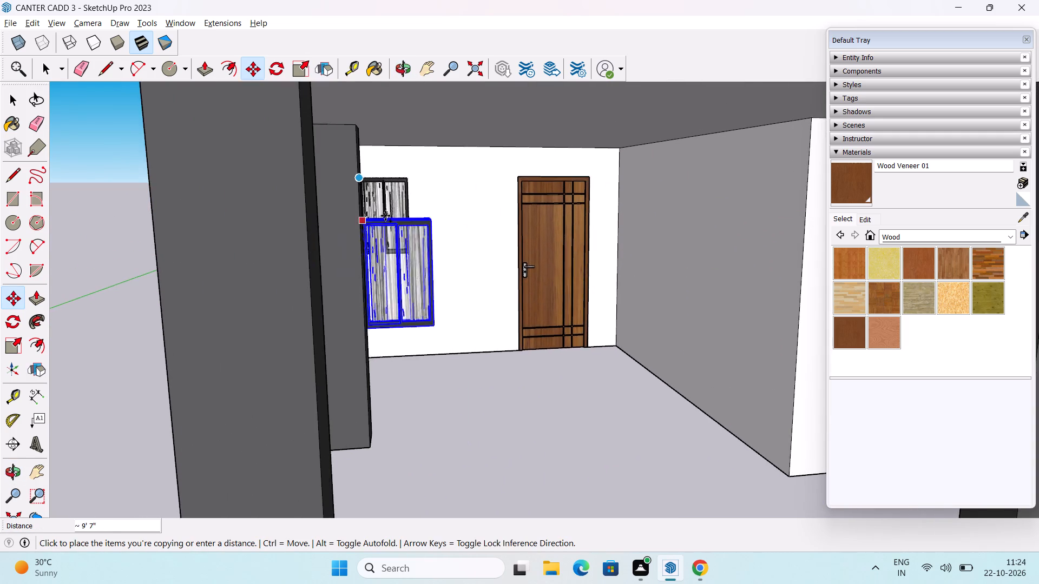
scroll(387, 216, down, 6)
middle_drag(575, 251, 583, 310)
middle_drag(649, 225, 523, 199)
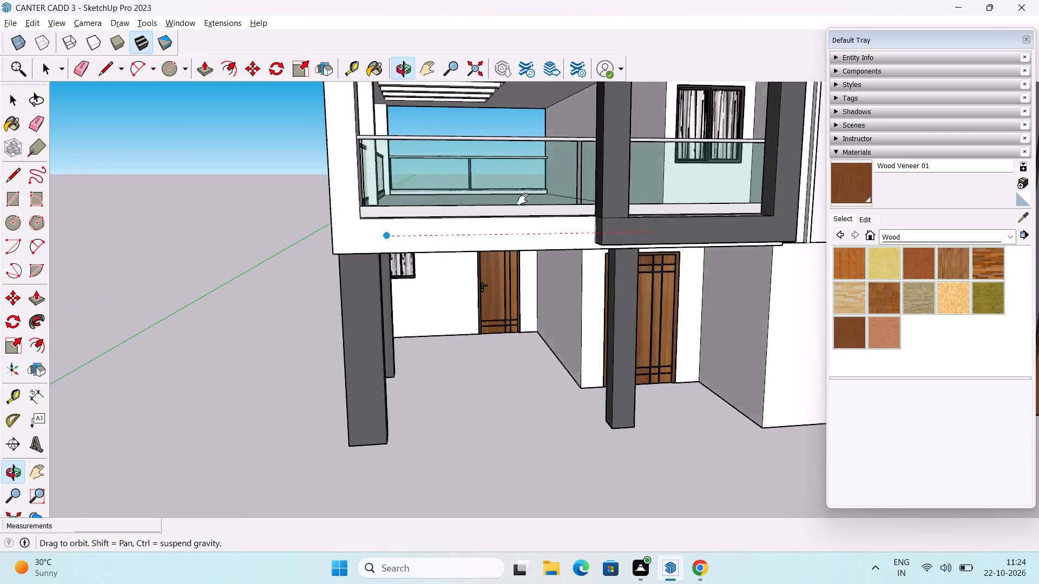
middle_drag(523, 199, 211, 242)
shift+middle_drag(535, 206, 448, 253)
scroll(633, 177, up, 3)
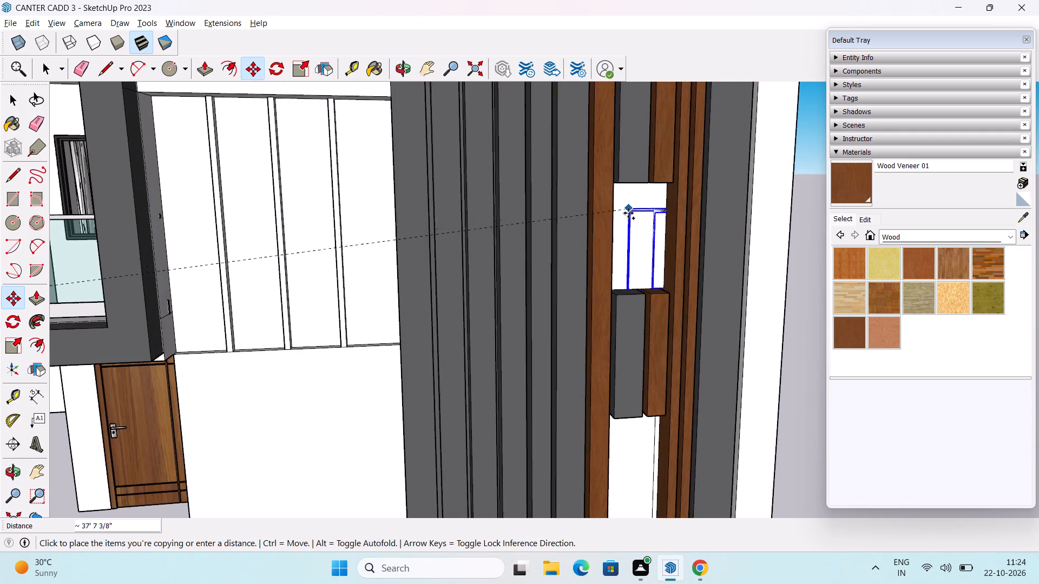
scroll(628, 213, up, 18)
middle_drag(573, 175, 423, 165)
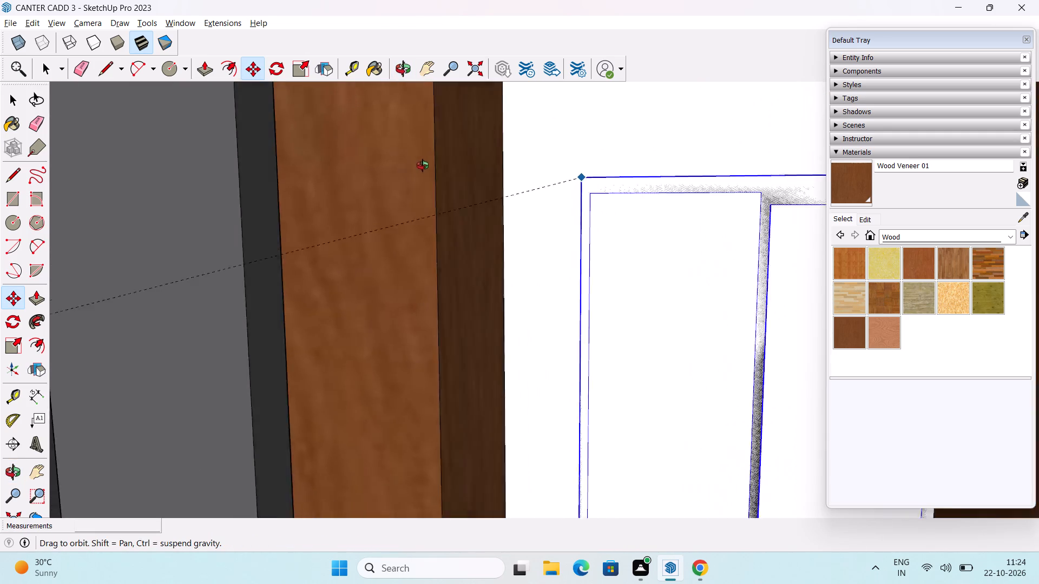
middle_drag(423, 165, 381, 189)
scroll(440, 159, down, 10)
middle_drag(463, 108, 465, 112)
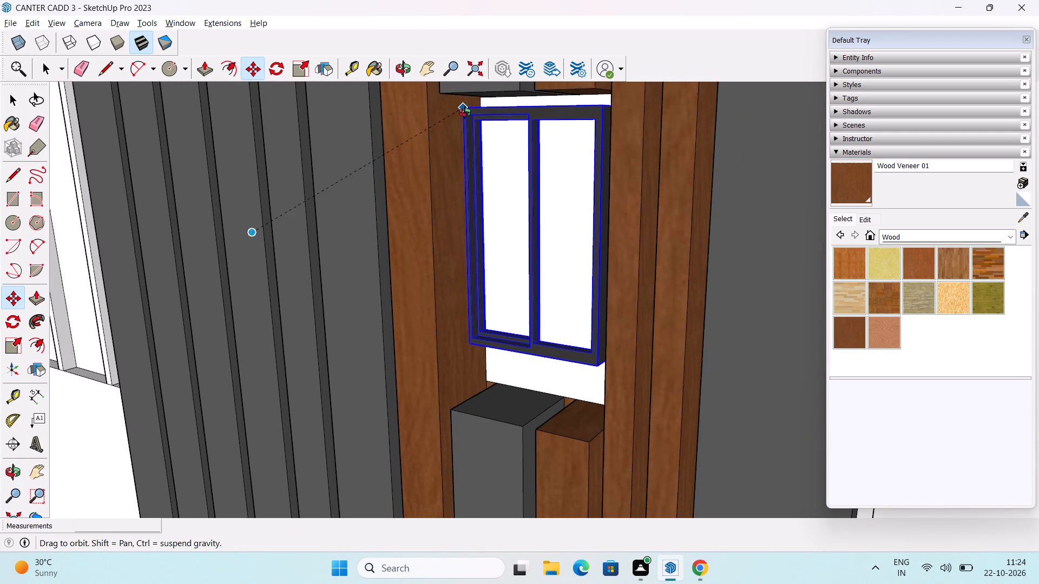
middle_drag(465, 112, 468, 225)
middle_drag(471, 228, 468, 155)
scroll(461, 167, up, 6)
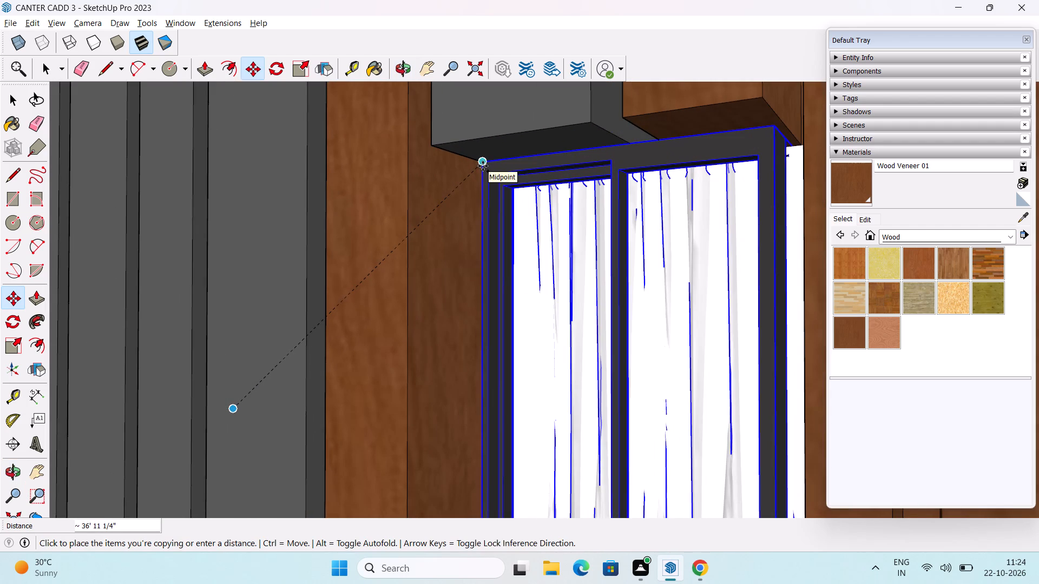
click(483, 166)
Scale the tower window's width on both sides so its frame fills the opening between the wood slats.
scroll(487, 188, down, 8)
middle_drag(500, 236, 629, 275)
scroll(586, 303, up, 3)
middle_drag(587, 302, 556, 255)
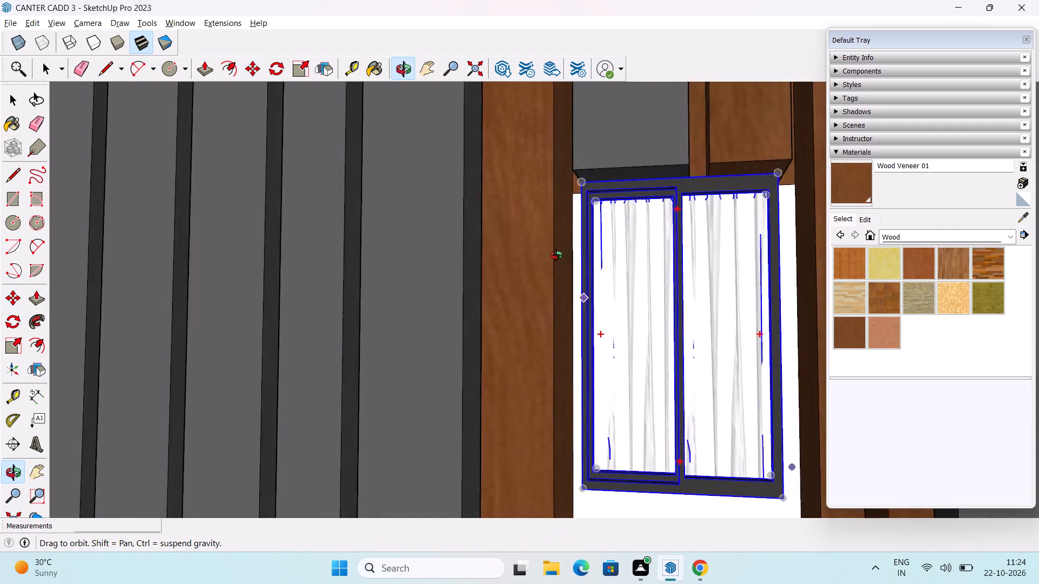
middle_drag(556, 255, 582, 252)
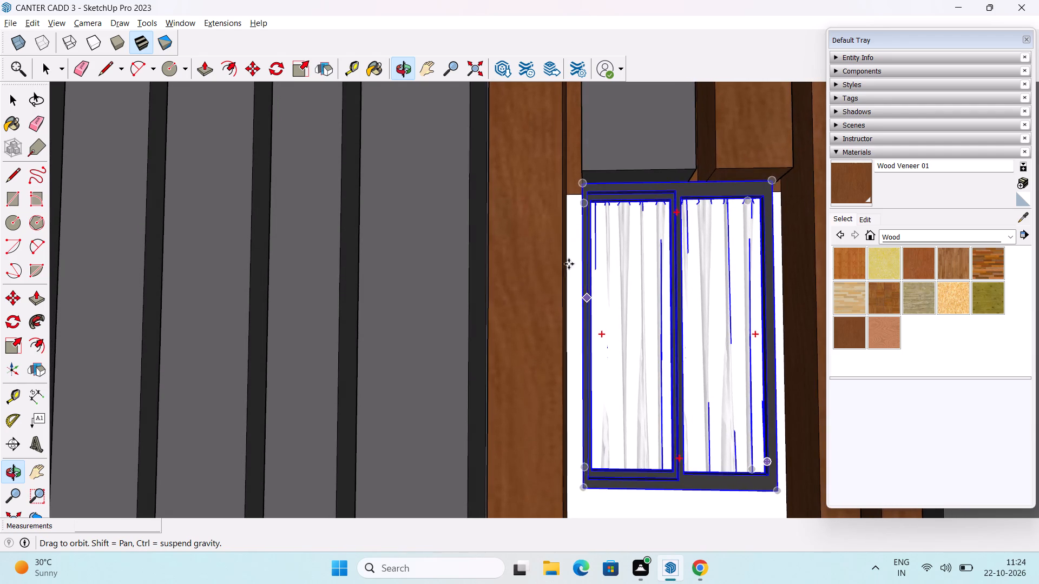
click(10, 347)
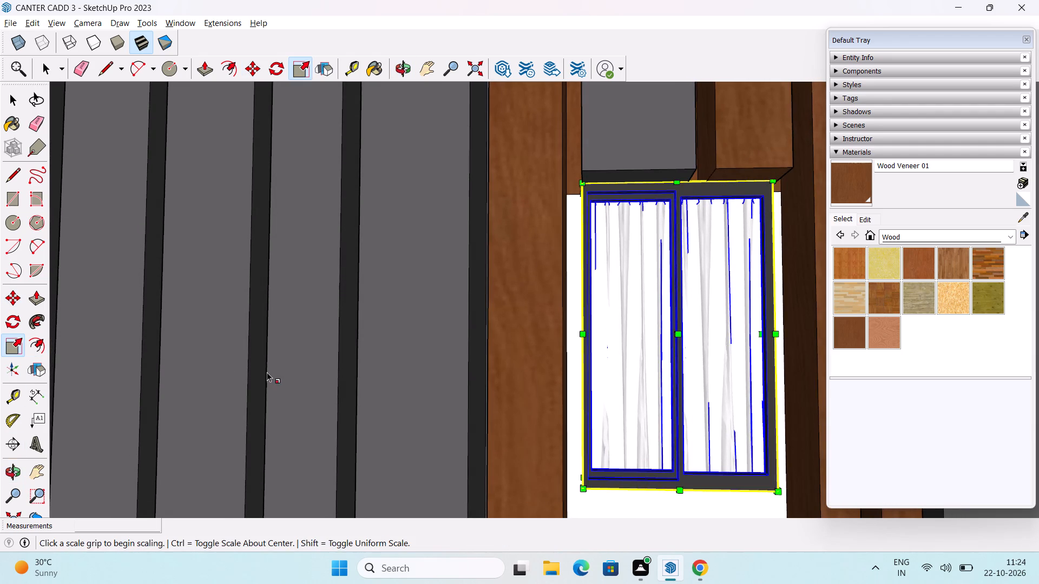
middle_drag(275, 373, 286, 416)
scroll(515, 366, up, 5)
middle_drag(525, 359, 518, 364)
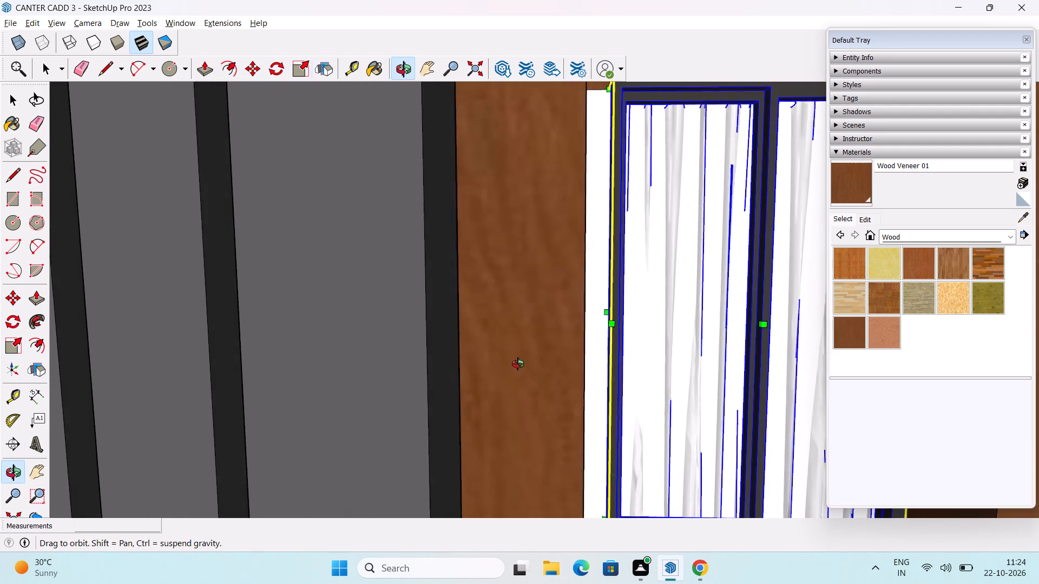
middle_drag(518, 364, 483, 371)
middle_drag(588, 348, 621, 364)
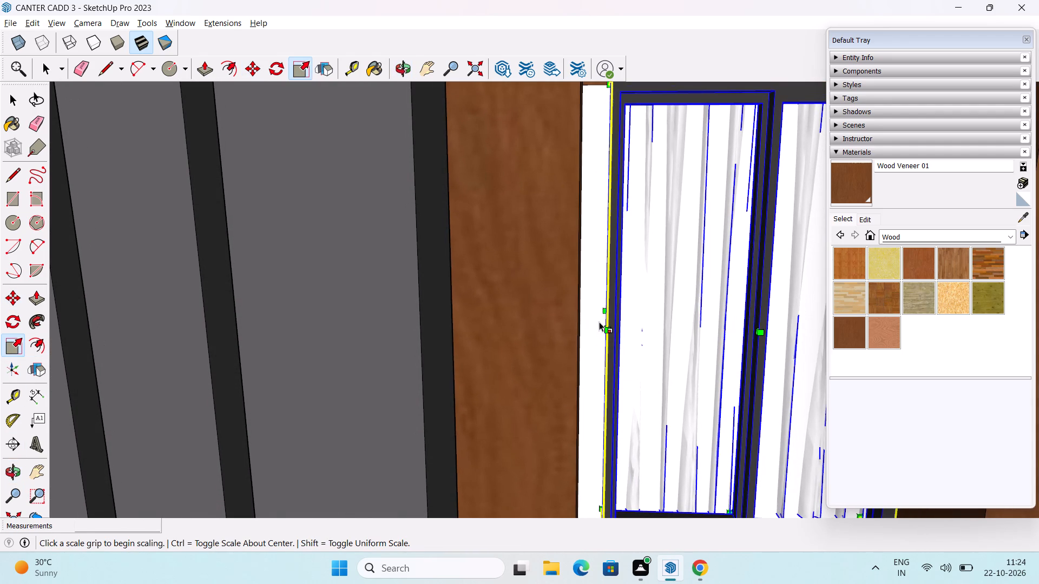
drag(604, 311, 579, 317)
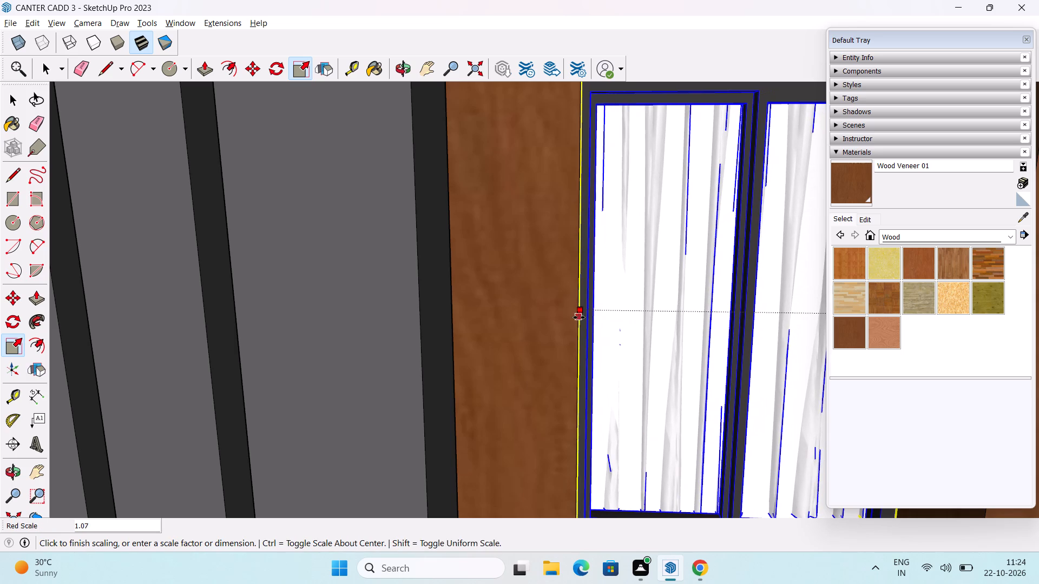
drag(579, 317, 576, 318)
scroll(562, 326, down, 9)
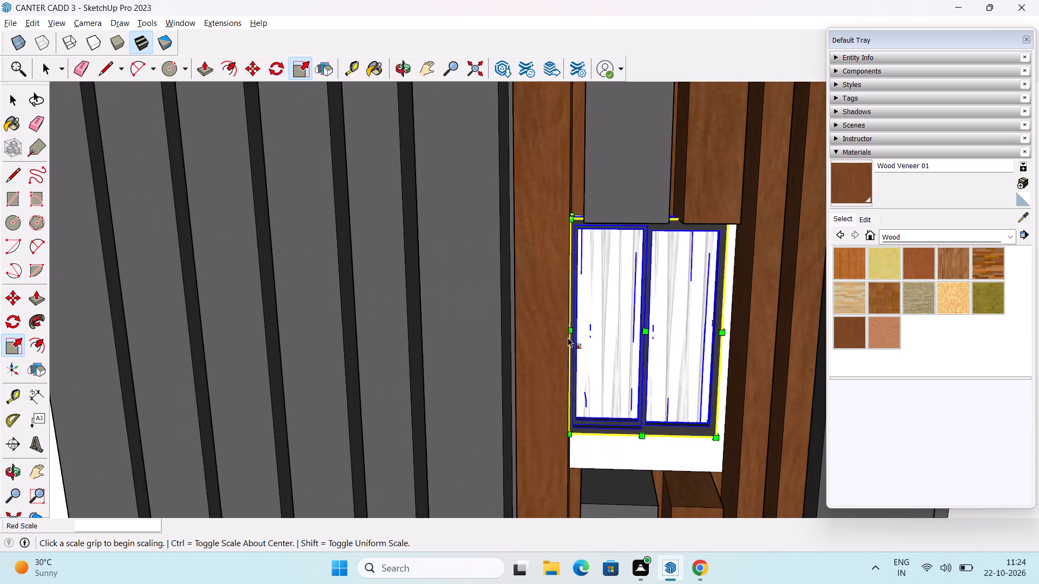
middle_drag(568, 337, 504, 331)
middle_drag(579, 331, 521, 335)
scroll(686, 351, up, 6)
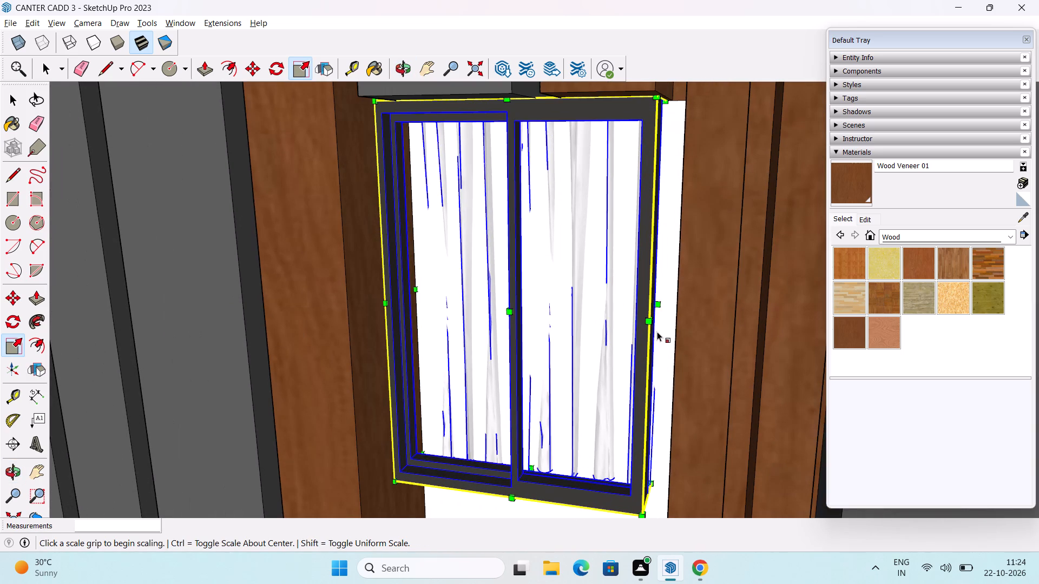
drag(659, 306, 676, 306)
Stretch the tower window's lower edge down to the tops of the lower gray and wood short slats.
scroll(614, 413, down, 4)
shift+middle_drag(575, 460, 603, 308)
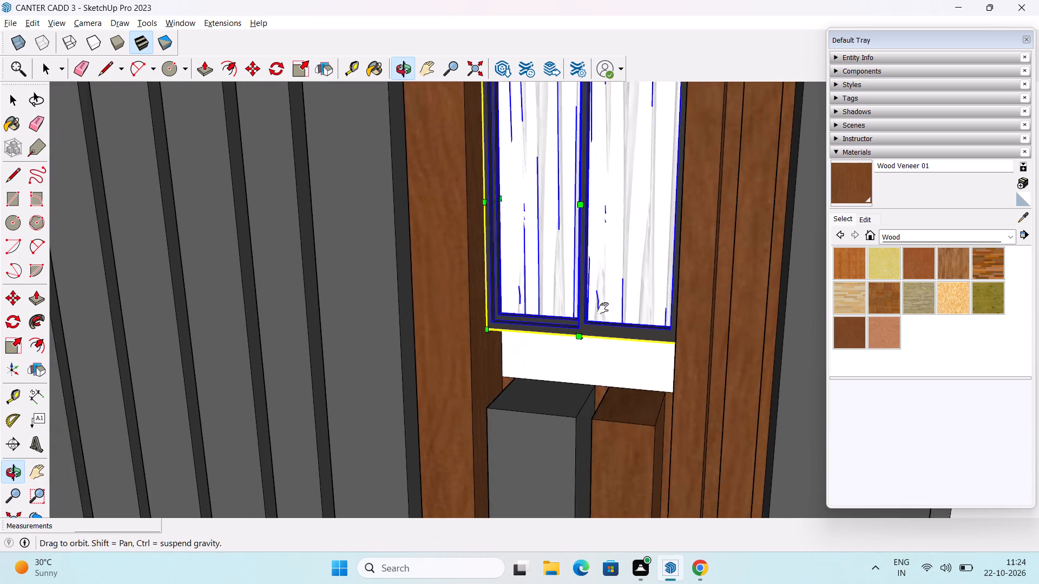
shift+middle_drag(603, 308, 603, 307)
middle_drag(573, 374, 595, 322)
middle_drag(565, 374, 580, 309)
scroll(577, 331, up, 3)
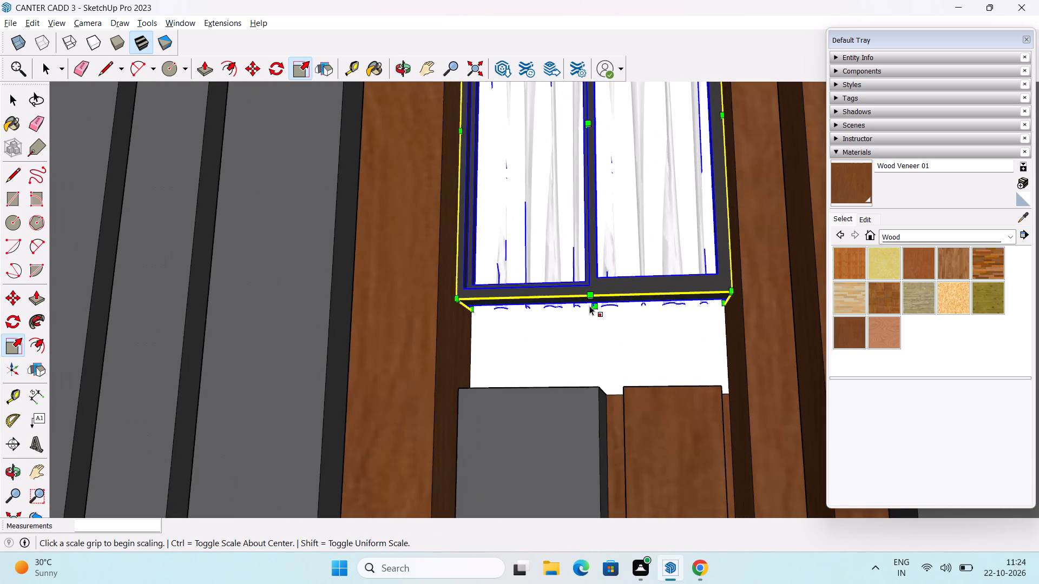
drag(595, 307, 583, 395)
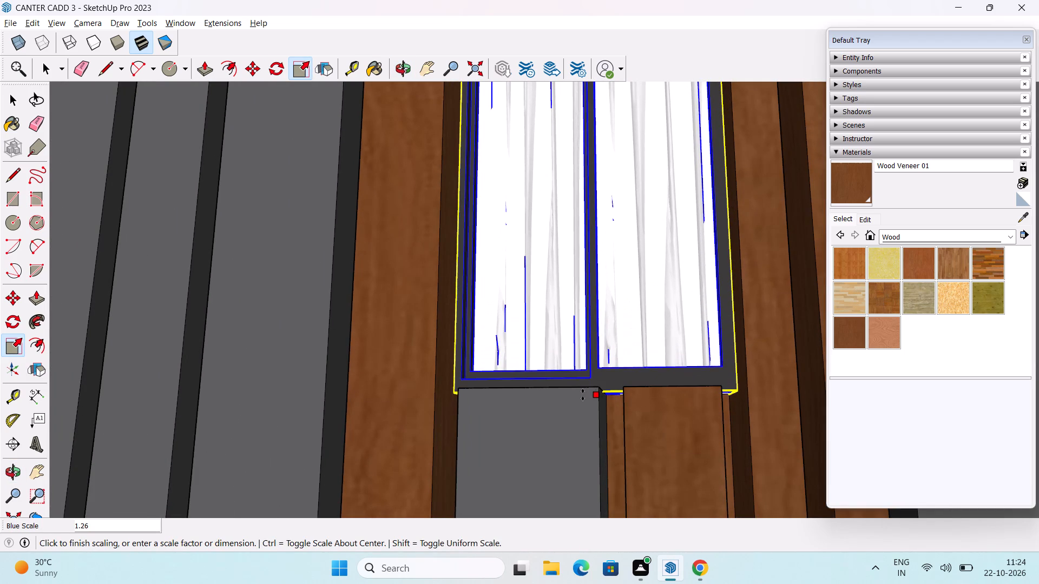
drag(583, 395, 585, 387)
scroll(585, 364, down, 10)
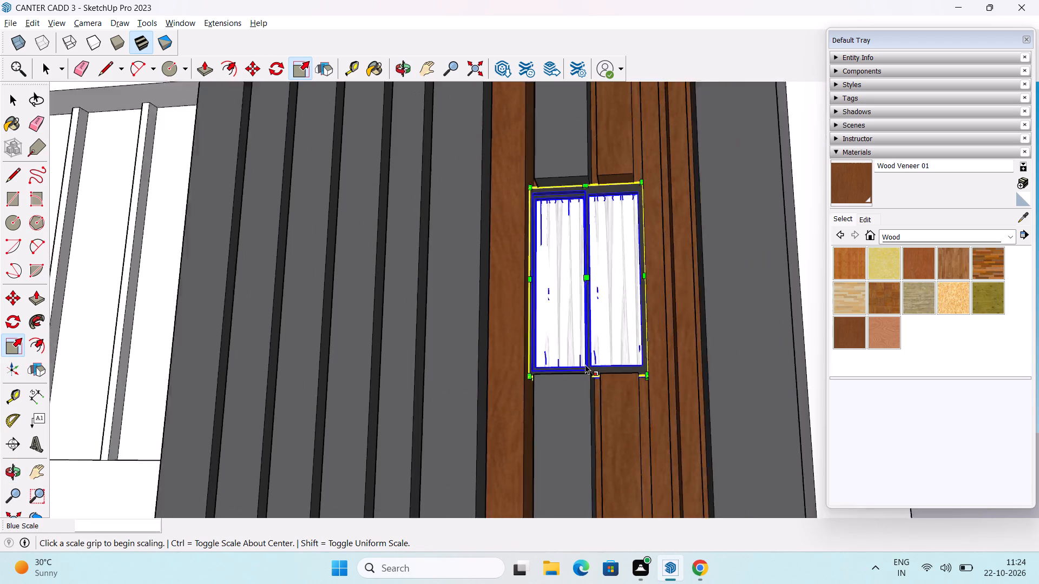
scroll(585, 364, down, 8)
middle_drag(587, 369, 609, 448)
key(space)
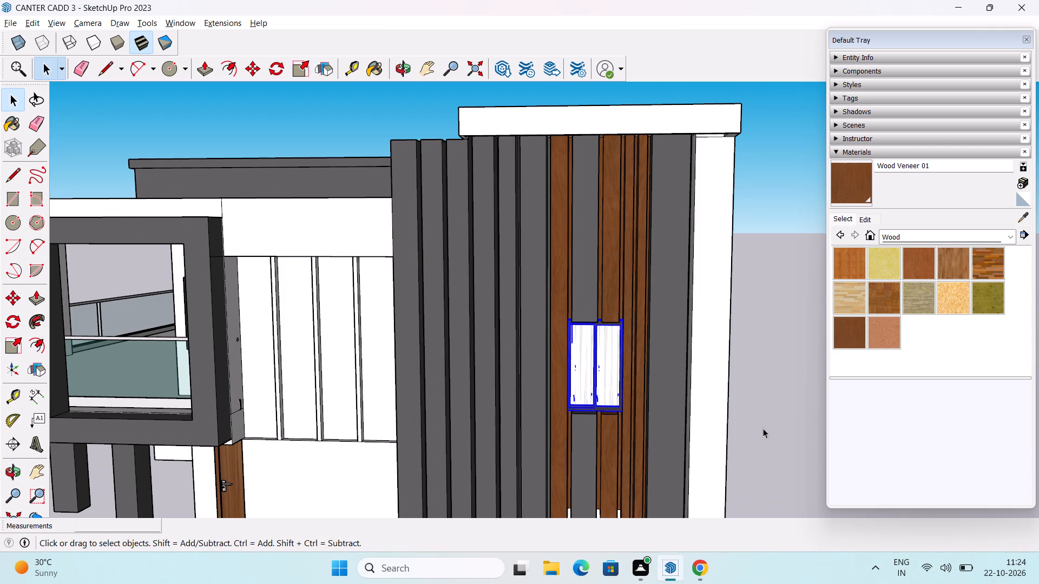
click(763, 428)
Copy the resized tower window about 7' 8" straight down, placing its top at the underside of the lower gray short slat.
scroll(600, 431, down, 7)
middle_drag(602, 432, 617, 374)
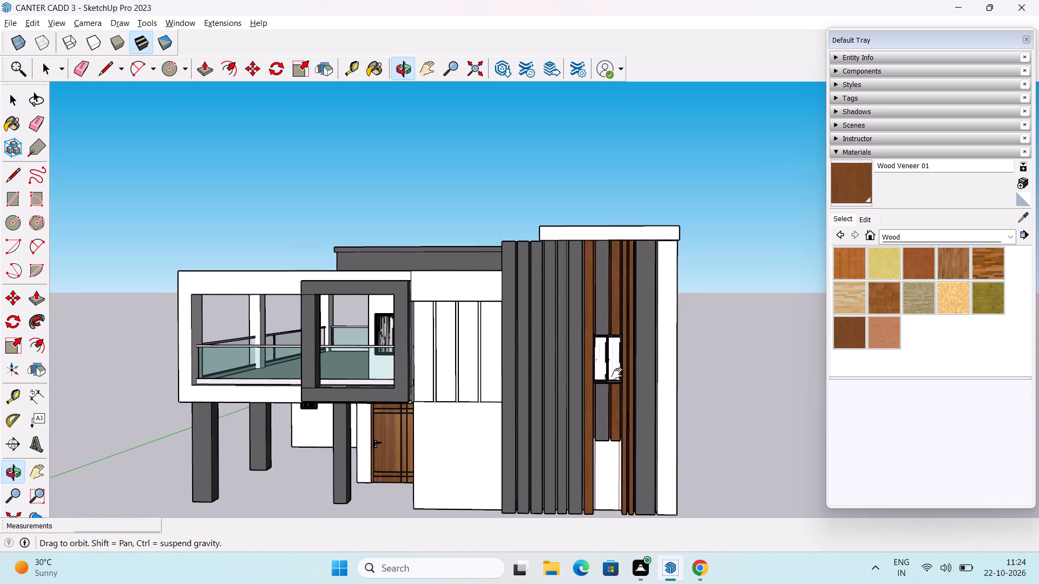
middle_drag(617, 374, 617, 373)
click(614, 366)
scroll(603, 342, up, 2)
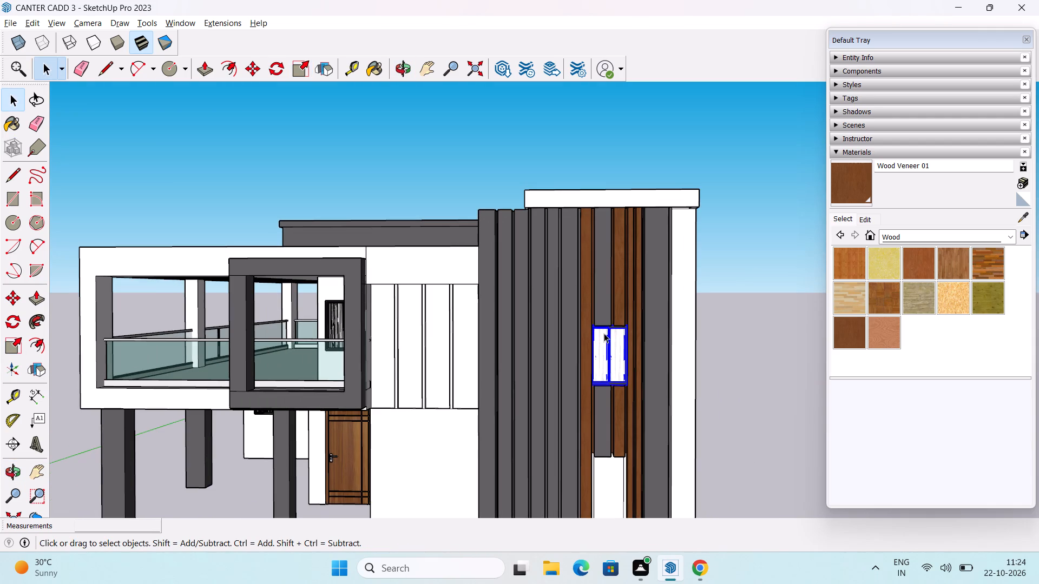
key(m)
scroll(597, 320, up, 8)
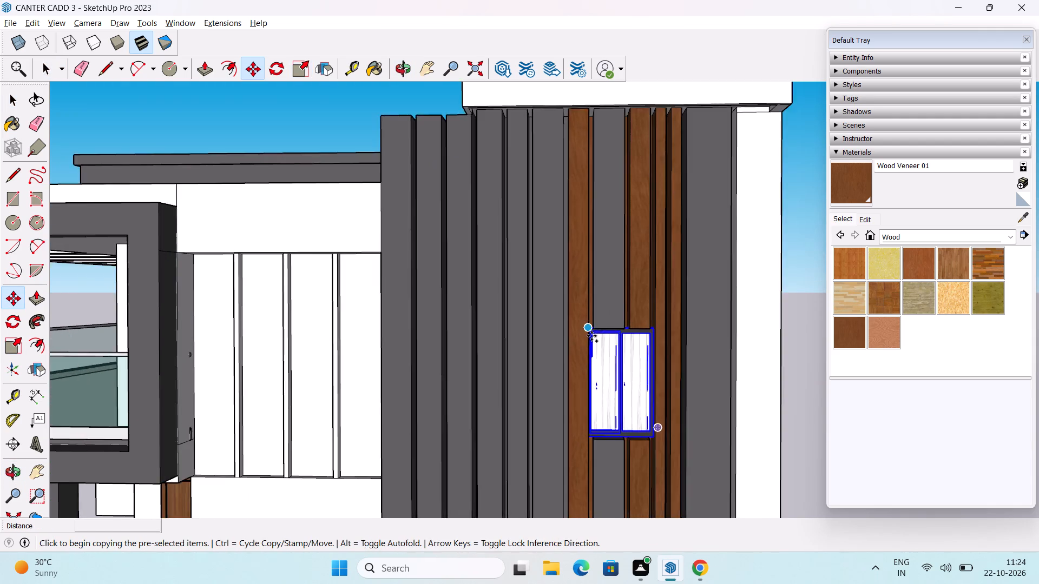
scroll(591, 336, up, 8)
middle_drag(591, 336, 470, 193)
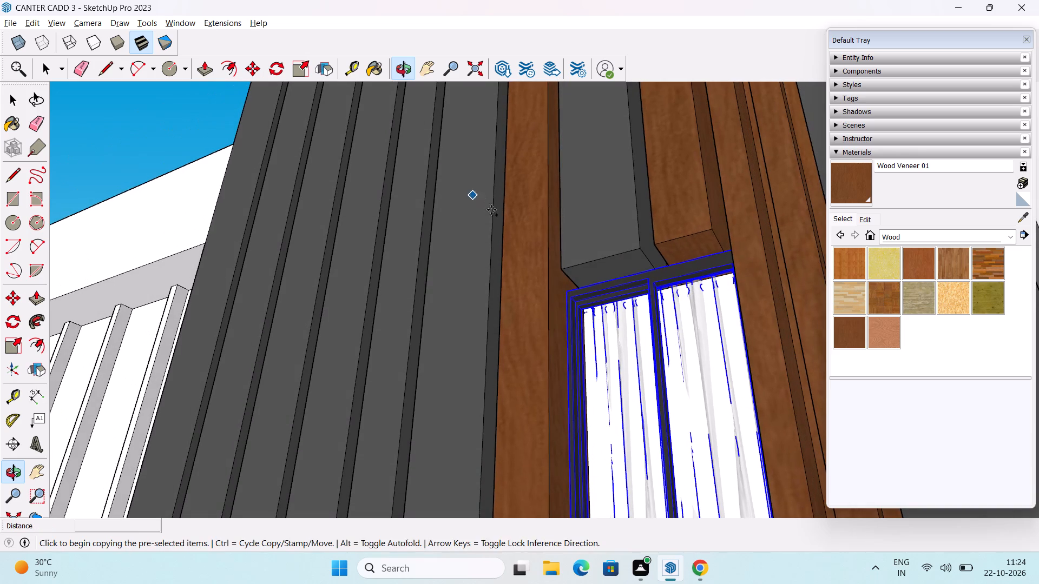
middle_drag(588, 306, 666, 351)
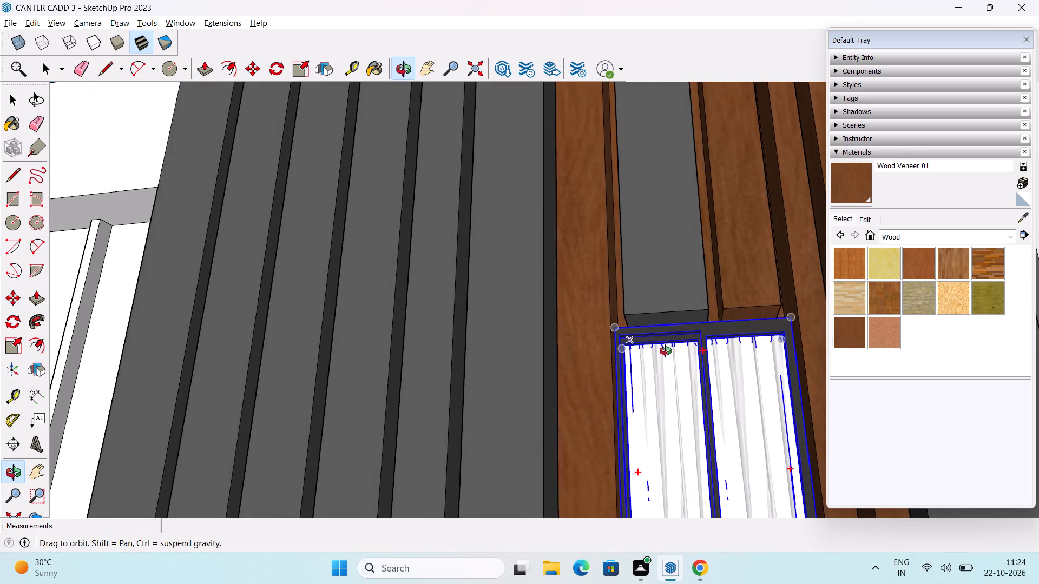
middle_drag(666, 351, 665, 352)
scroll(626, 339, up, 3)
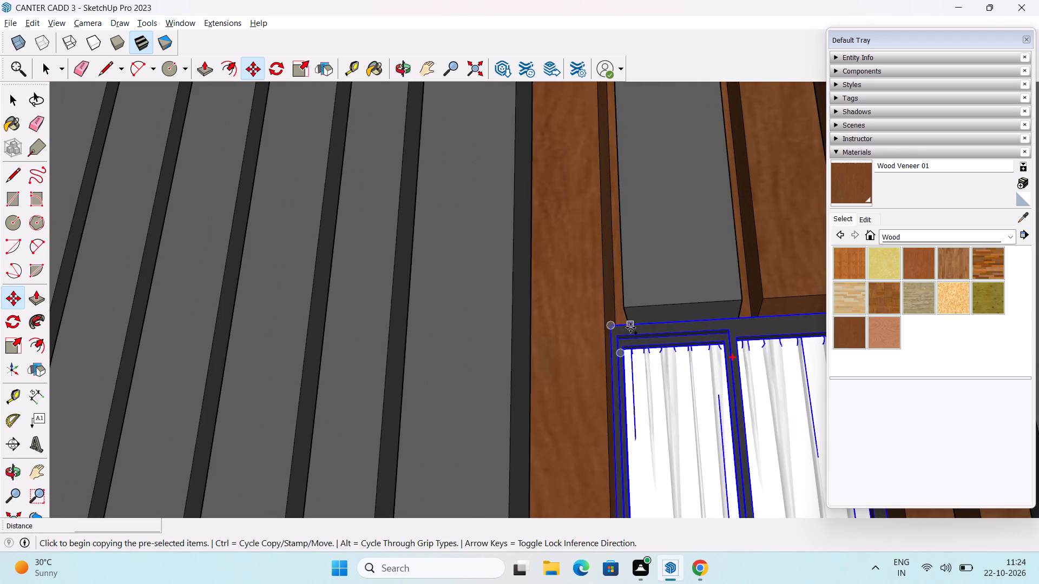
click(628, 325)
scroll(638, 415, down, 3)
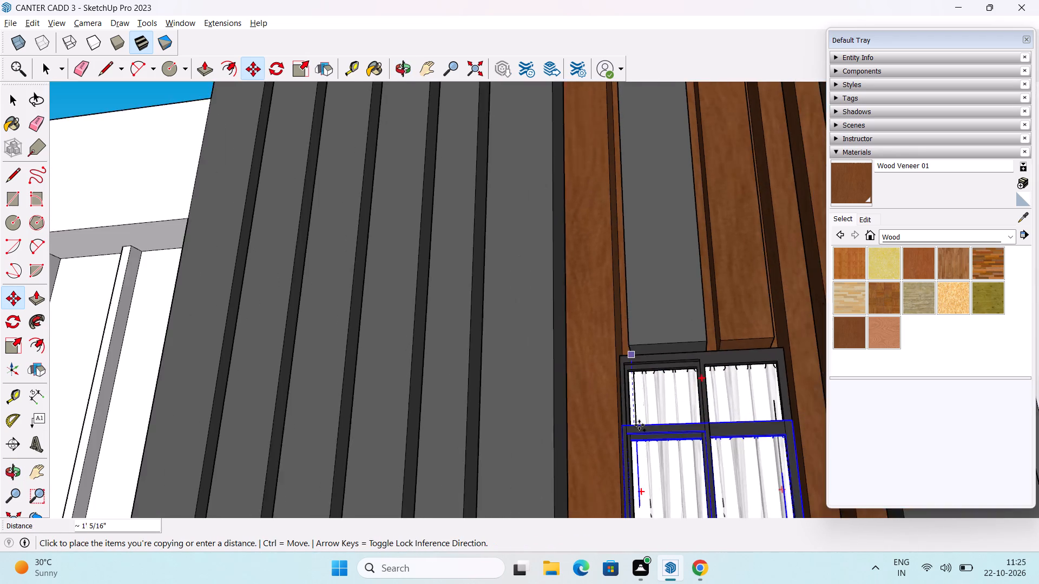
scroll(639, 425, down, 4)
middle_drag(643, 435, 634, 220)
scroll(633, 215, down, 8)
scroll(663, 417, down, 3)
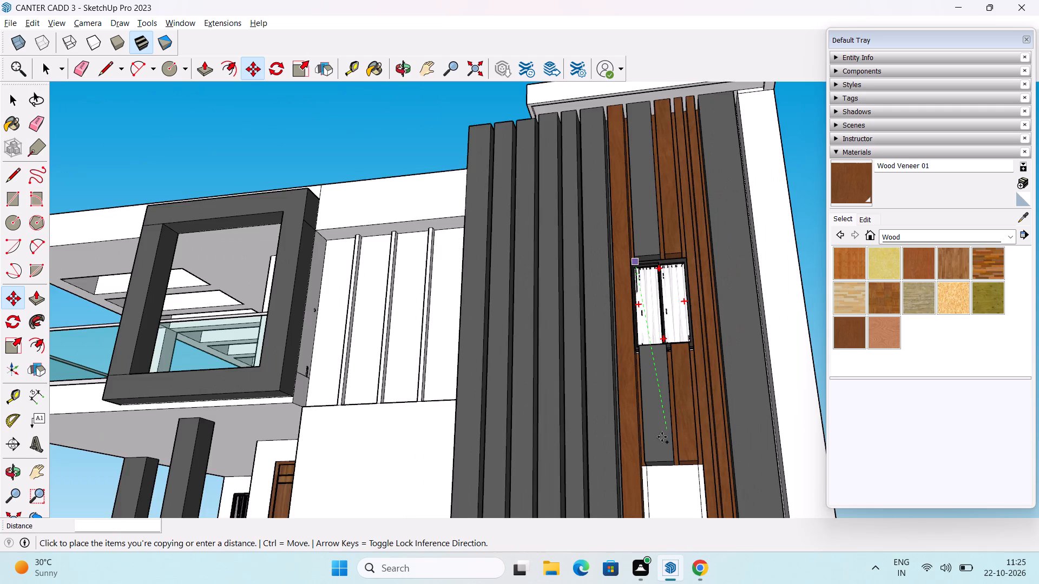
middle_drag(662, 437, 640, 95)
middle_drag(640, 191, 649, 292)
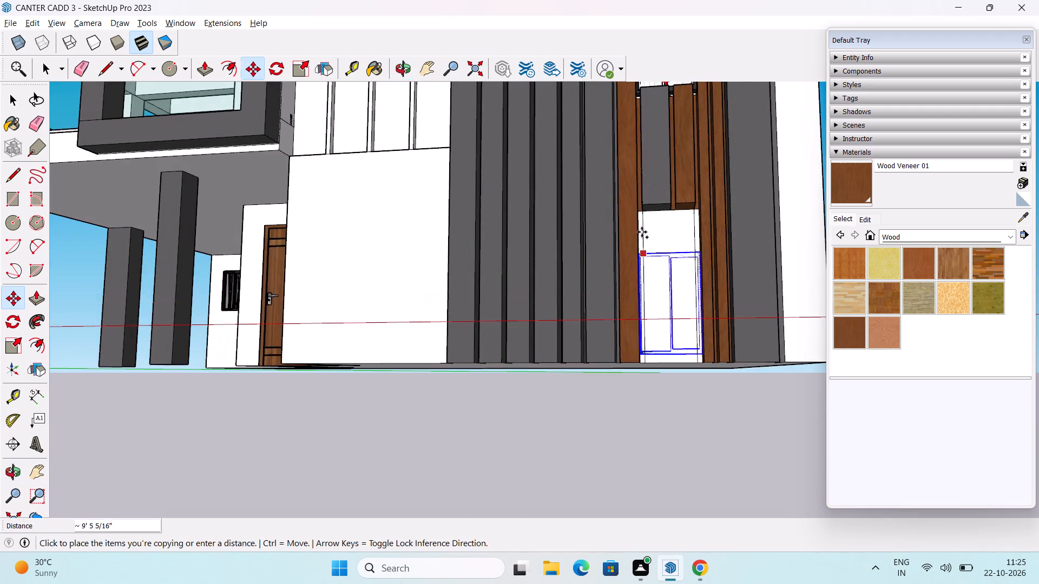
scroll(637, 210, up, 19)
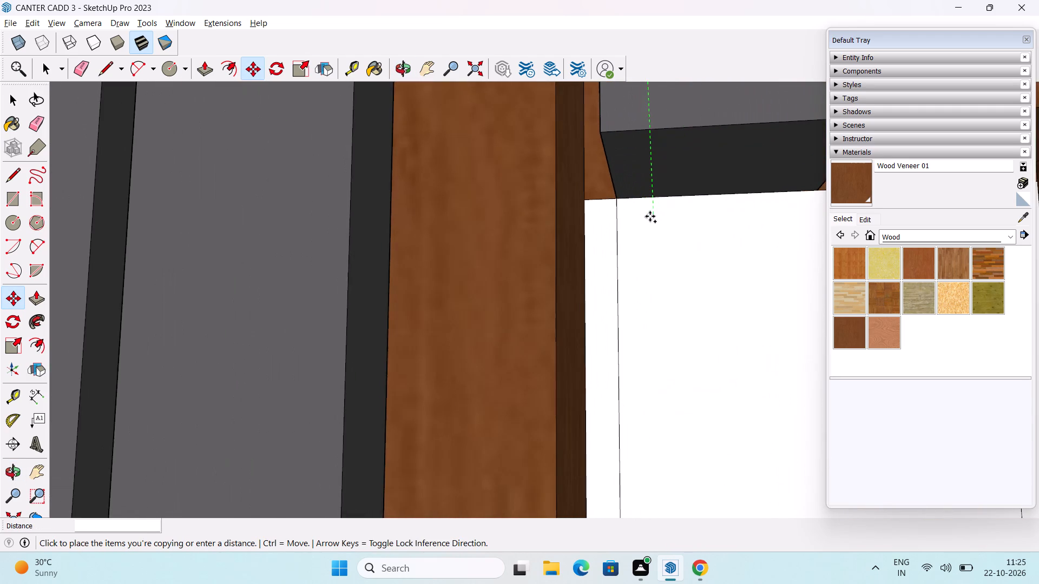
middle_drag(650, 216, 556, 180)
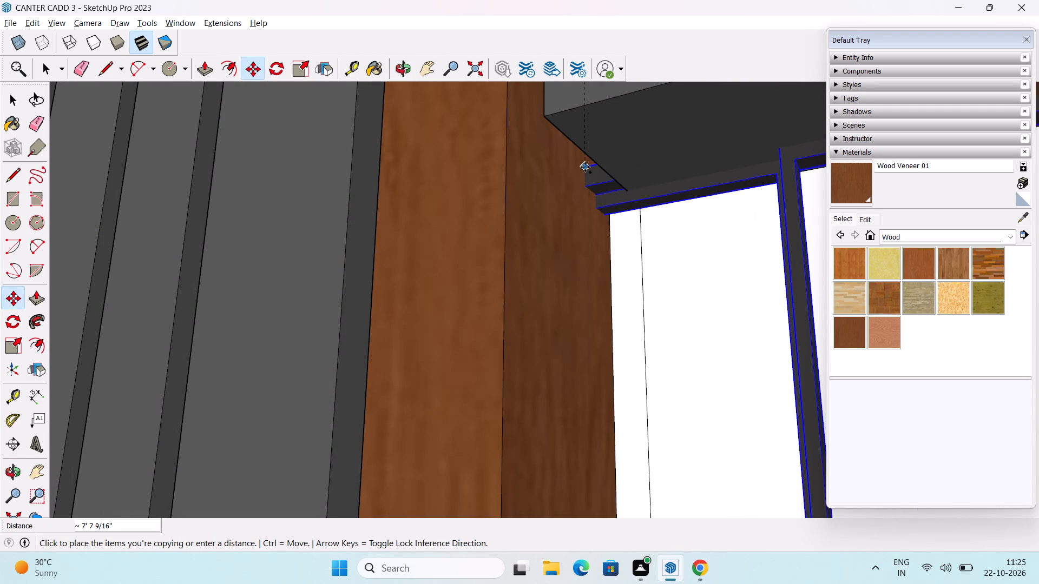
click(594, 167)
Examine the copied lower window and the white wall area beneath it at the tower's base.
scroll(600, 208, down, 7)
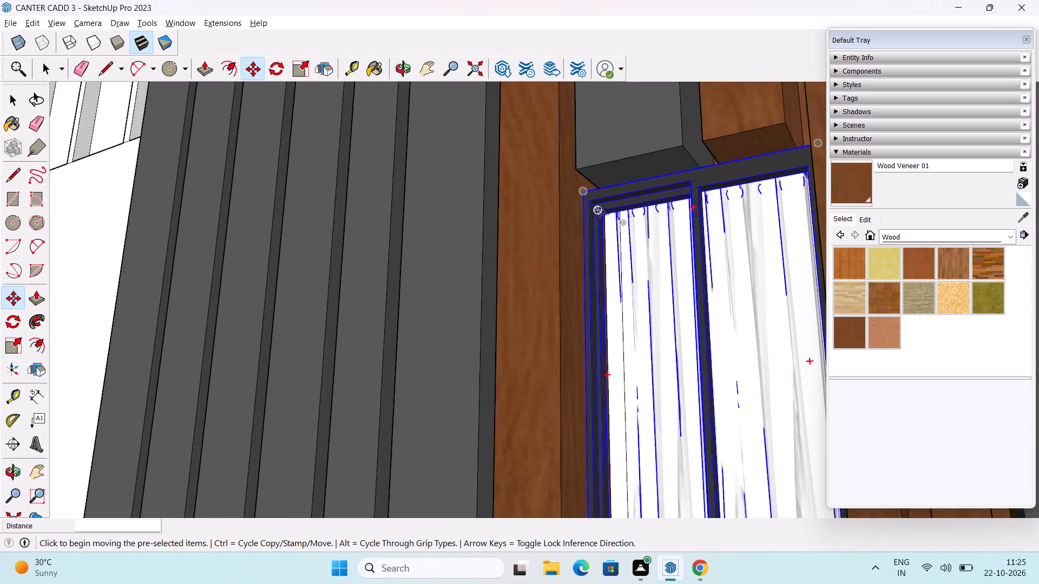
scroll(600, 212, down, 8)
middle_drag(605, 251, 734, 321)
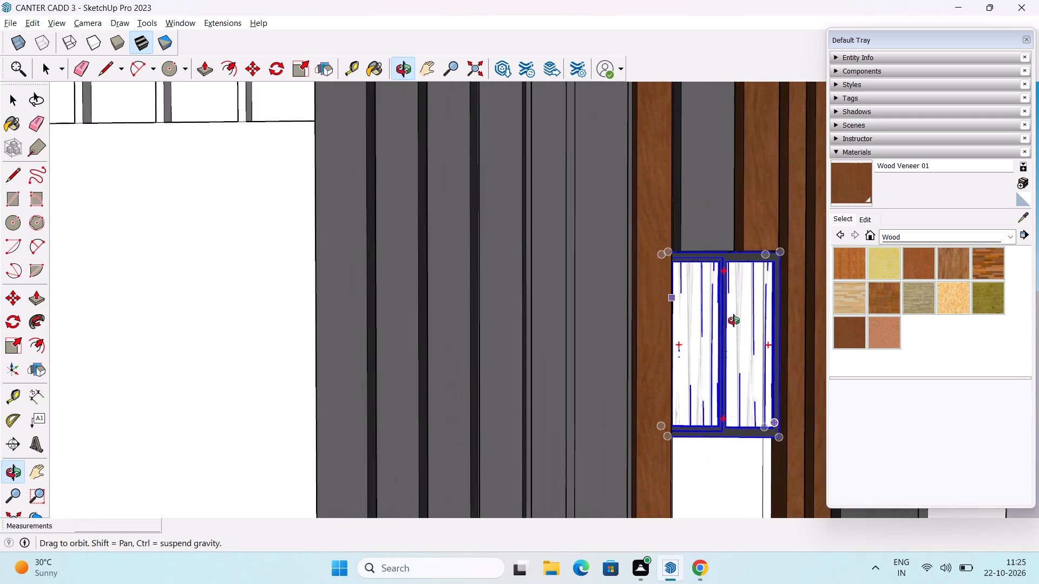
middle_drag(734, 321, 678, 341)
scroll(687, 337, down, 2)
shift+middle_drag(682, 375, 683, 303)
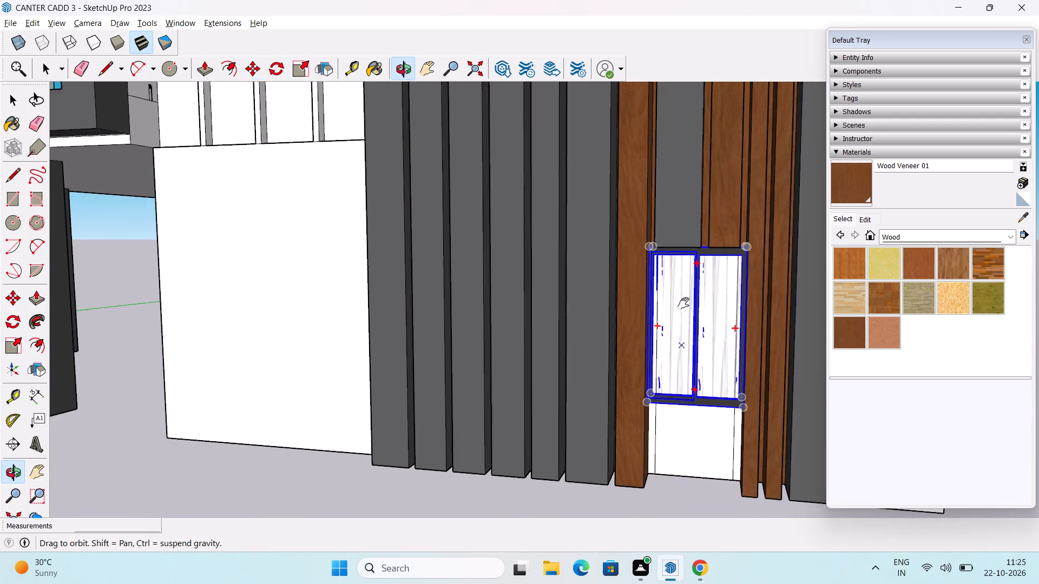
shift+middle_drag(683, 303, 681, 223)
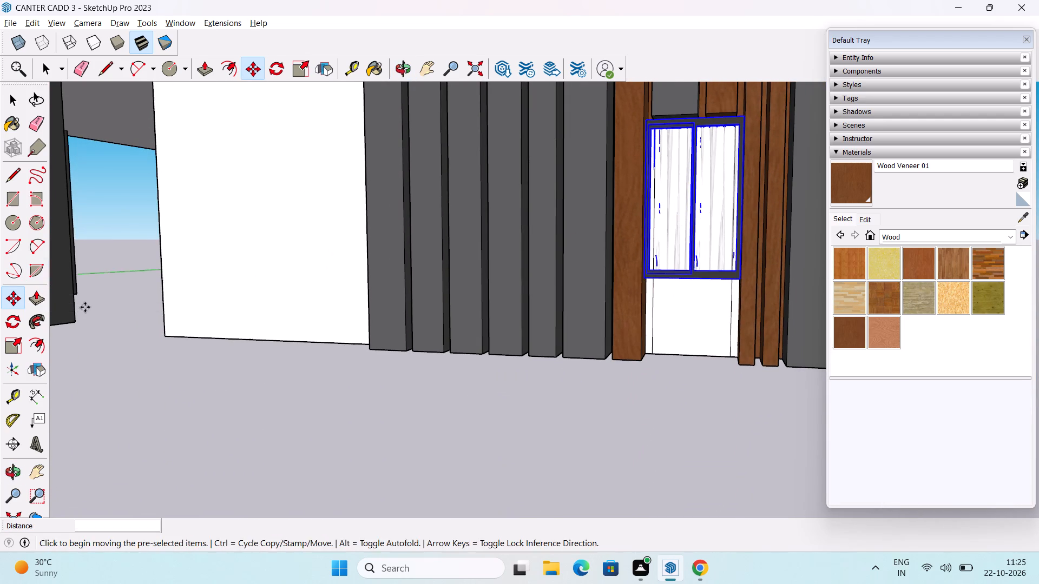
middle_drag(87, 304, 92, 302)
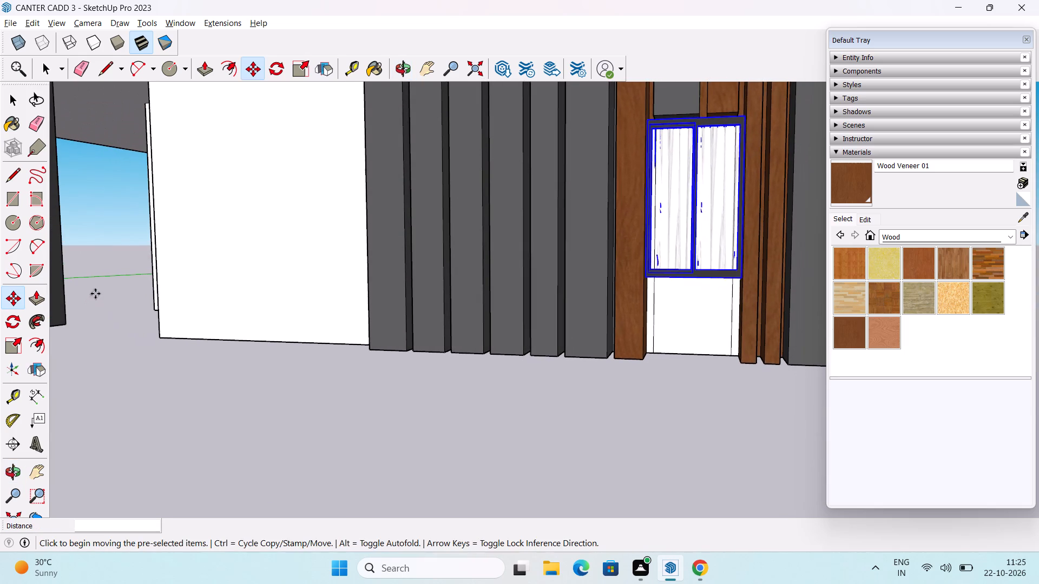
middle_drag(150, 322, 165, 314)
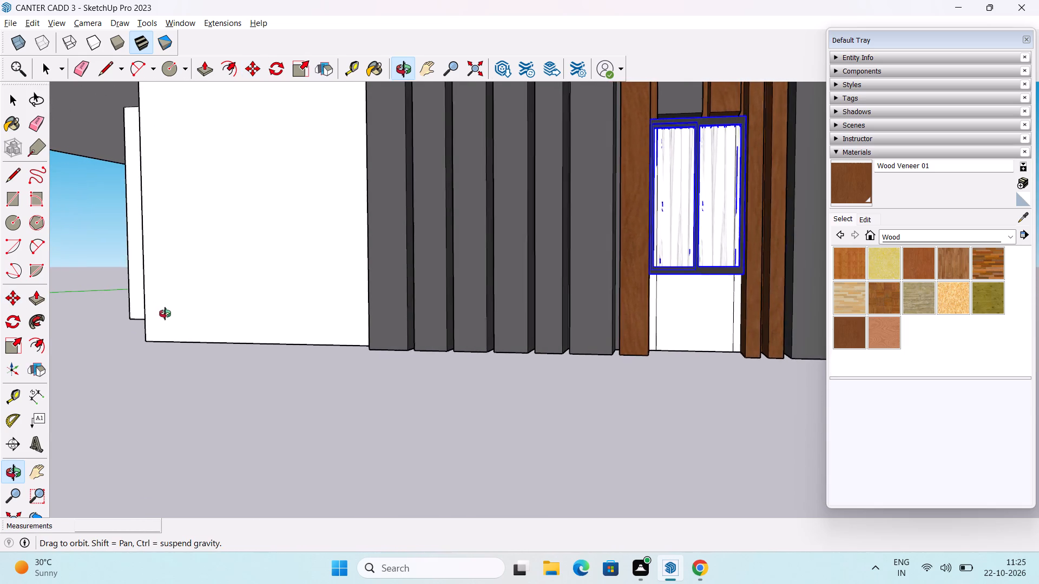
middle_drag(165, 314, 185, 309)
key(space)
scroll(453, 265, down, 6)
middle_drag(542, 302, 575, 273)
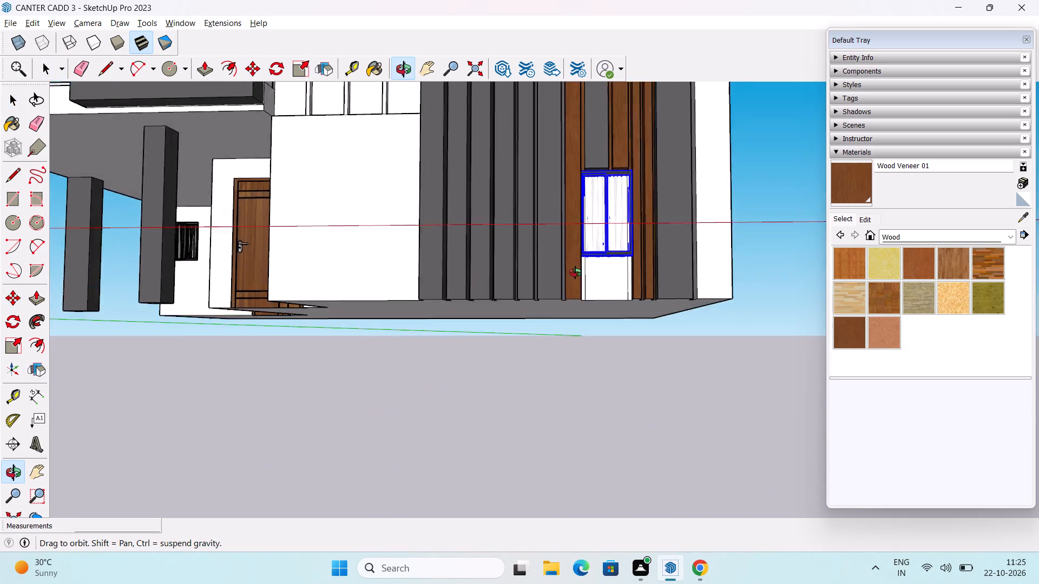
middle_drag(575, 273, 587, 307)
scroll(681, 169, up, 3)
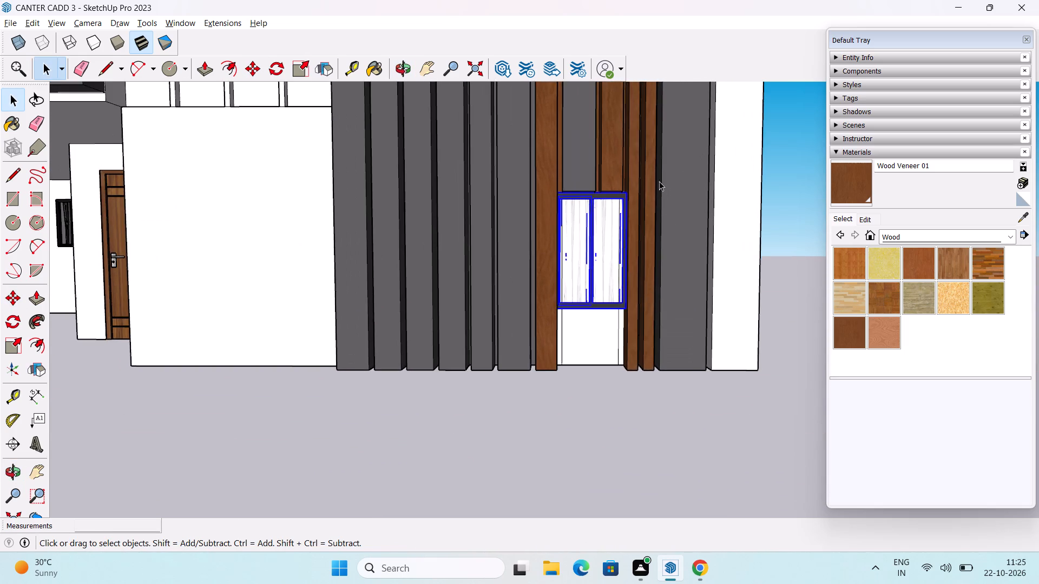
Draw two side-by-side rectangles on the white wall below the lower window, about 1' 7 3/4" by 9" and 1' 7 9/16" by 10 7/16".
middle_drag(642, 193, 614, 195)
middle_drag(568, 328, 583, 255)
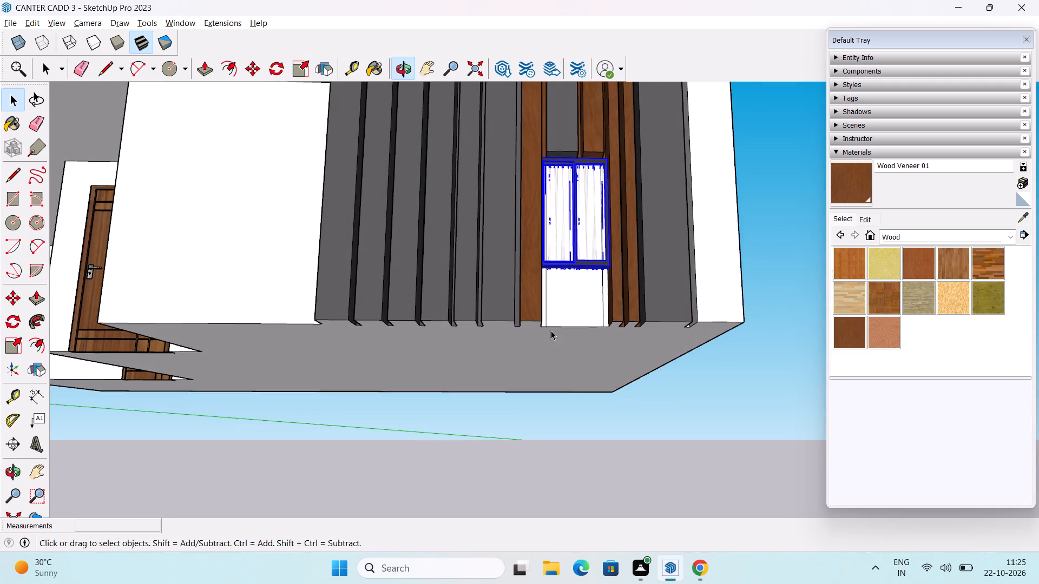
scroll(551, 330, up, 5)
middle_drag(536, 318, 530, 310)
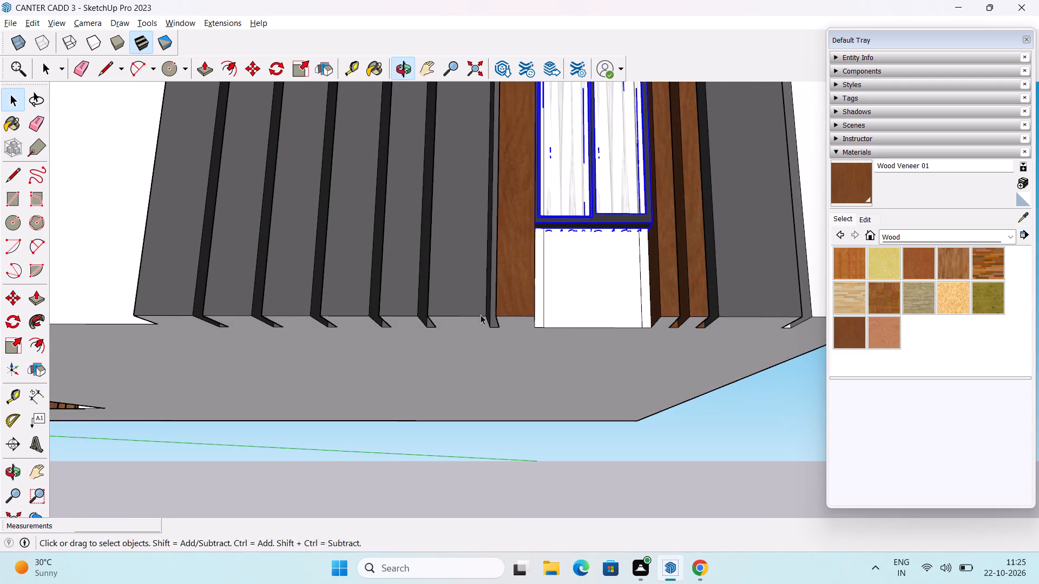
click(19, 206)
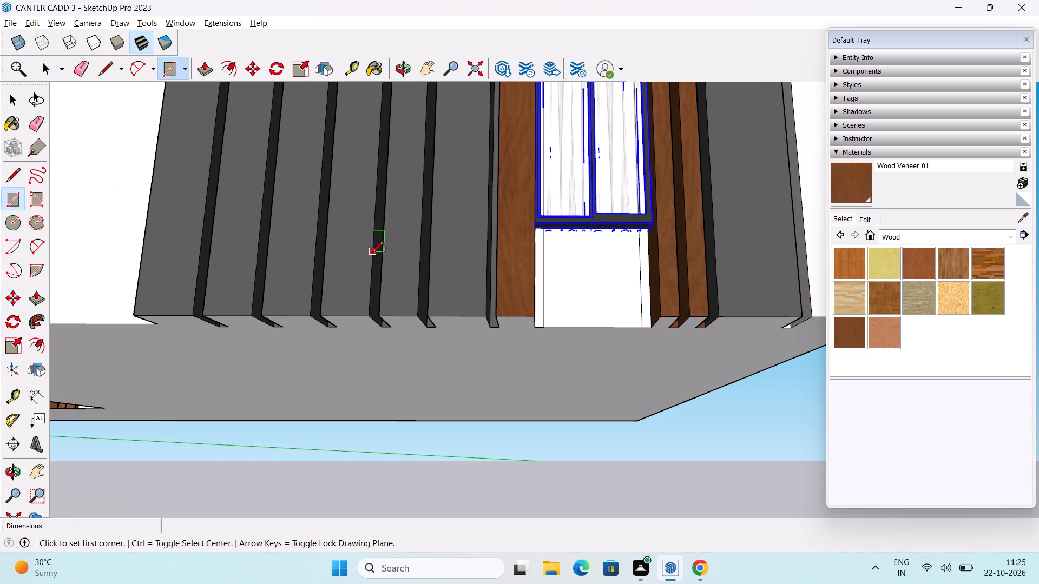
scroll(516, 266, up, 2)
click(555, 337)
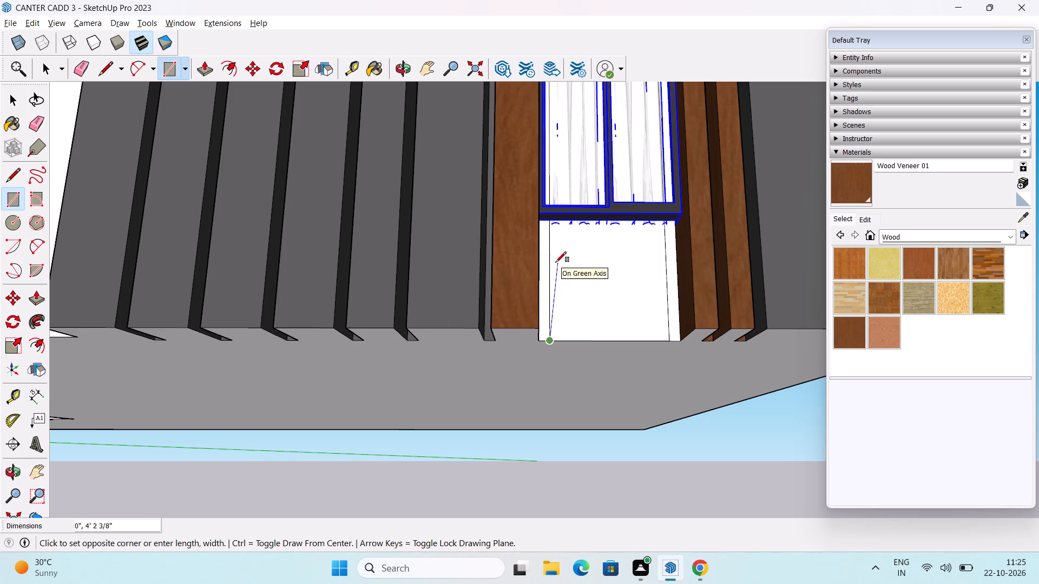
click(598, 236)
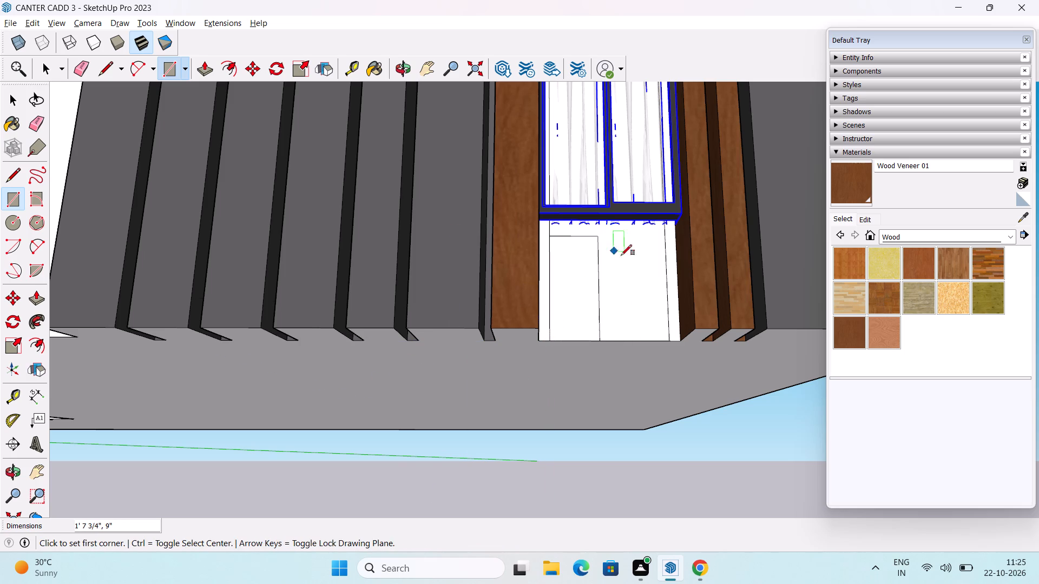
middle_drag(630, 258, 616, 276)
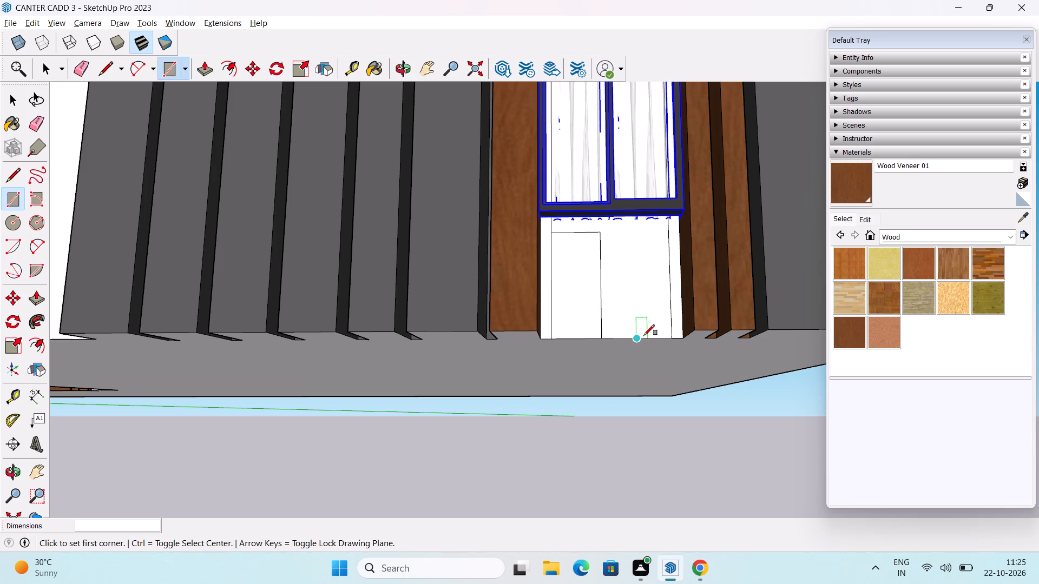
click(676, 336)
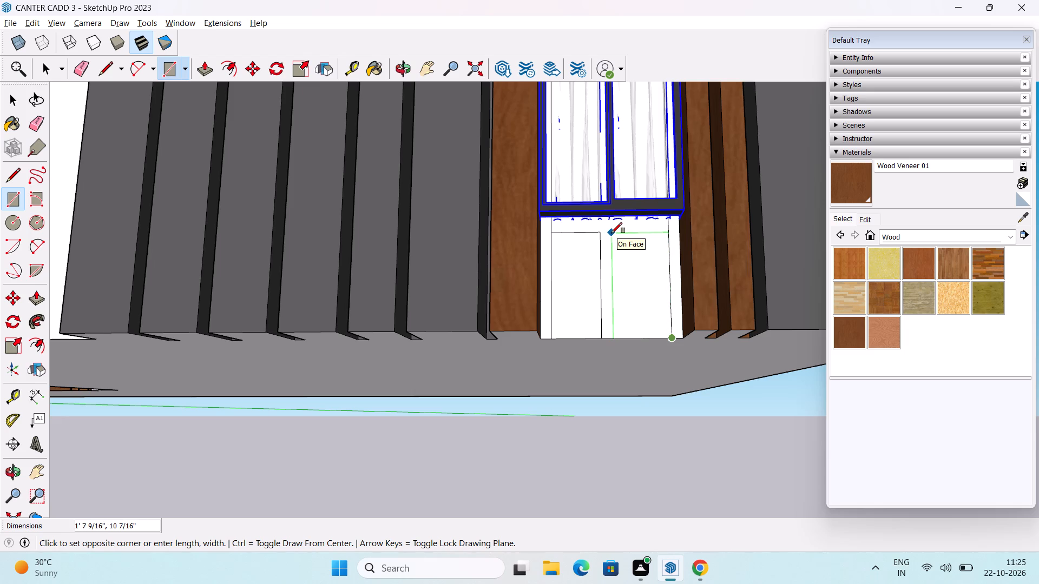
click(611, 233)
key(space)
Extrude both rectangles below the lower window outward 1' with Push/Pull to form two blocks.
scroll(589, 303, down, 2)
middle_drag(588, 311, 438, 334)
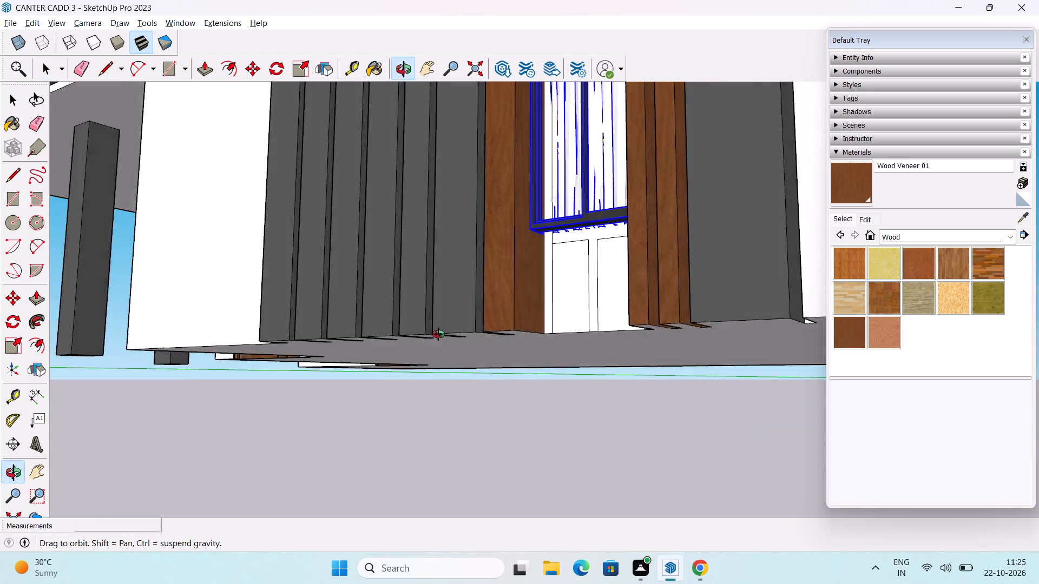
middle_drag(438, 334, 511, 444)
scroll(574, 377, up, 3)
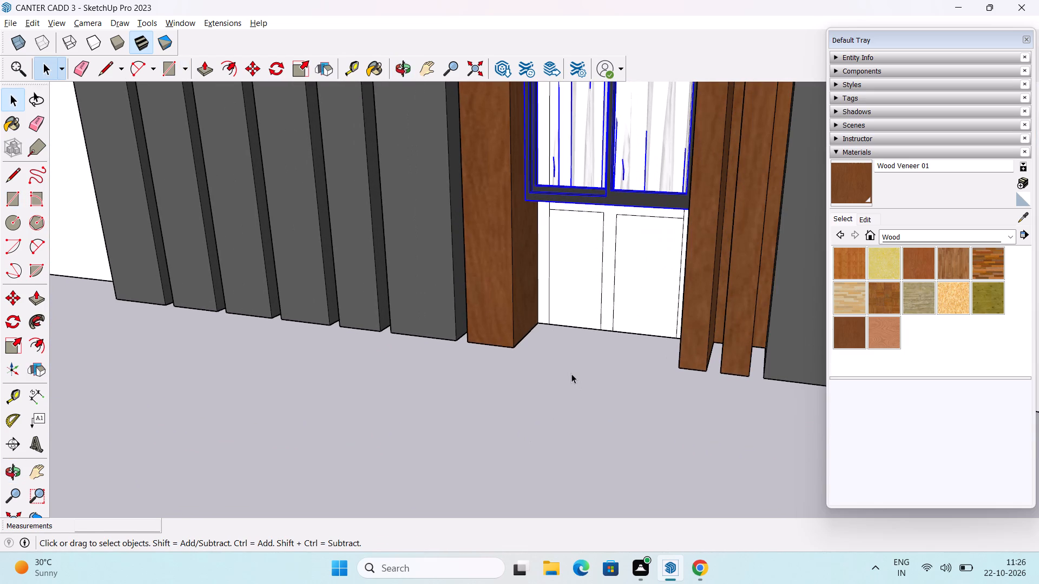
key(p)
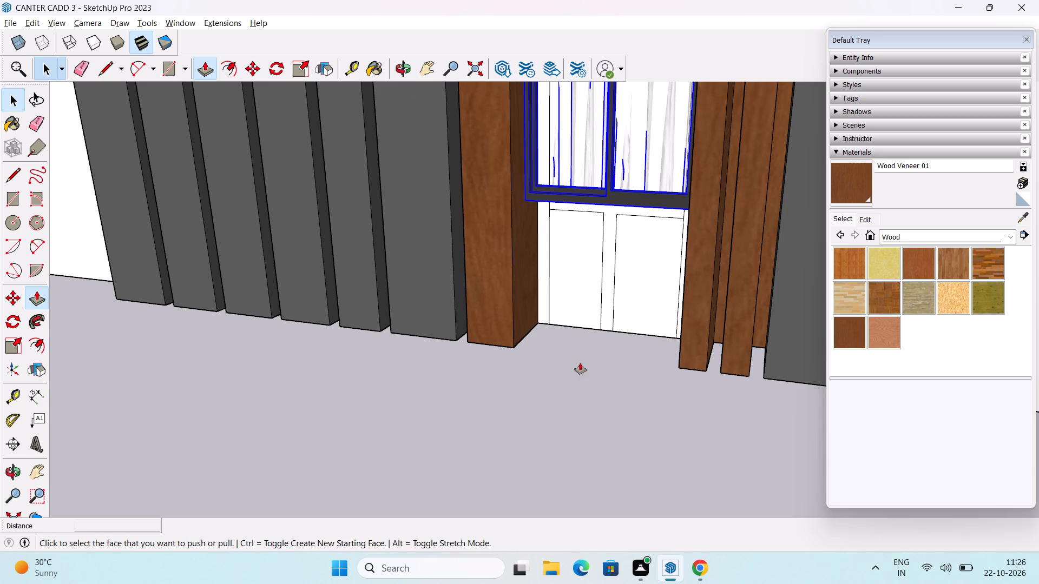
click(576, 298)
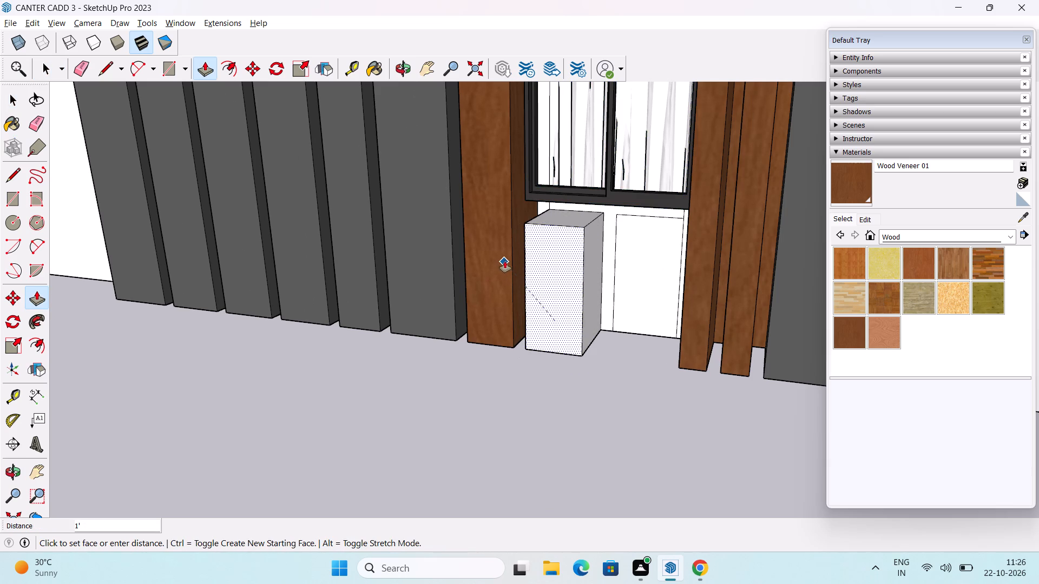
click(510, 258)
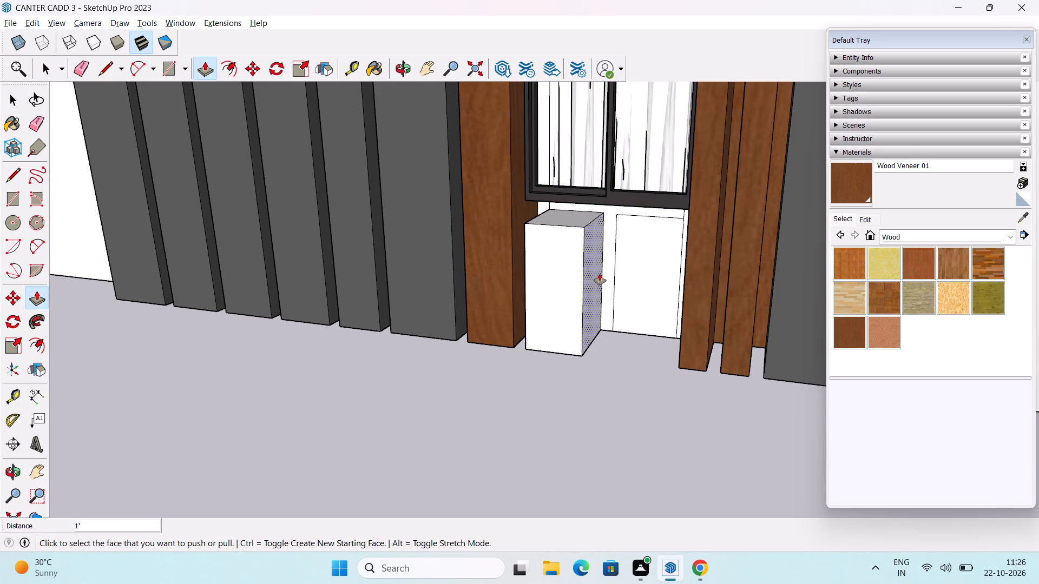
double_click(640, 274)
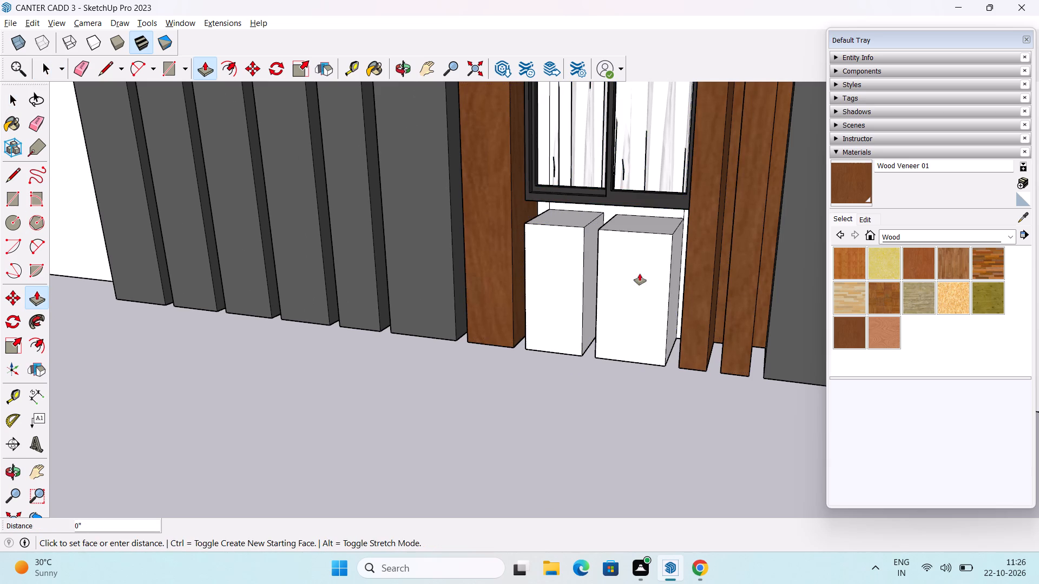
middle_drag(623, 309, 689, 233)
key(space)
Paint the front faces of the two blocks below the window with Wood Veneer 01.
scroll(434, 446, down, 2)
middle_drag(455, 402, 454, 402)
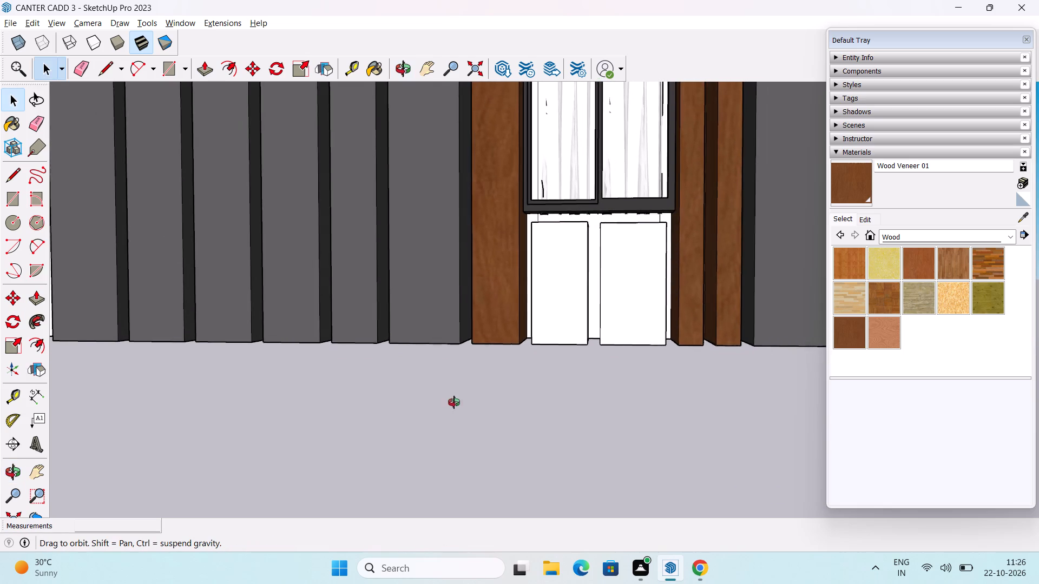
middle_drag(454, 402, 473, 446)
scroll(511, 375, down, 2)
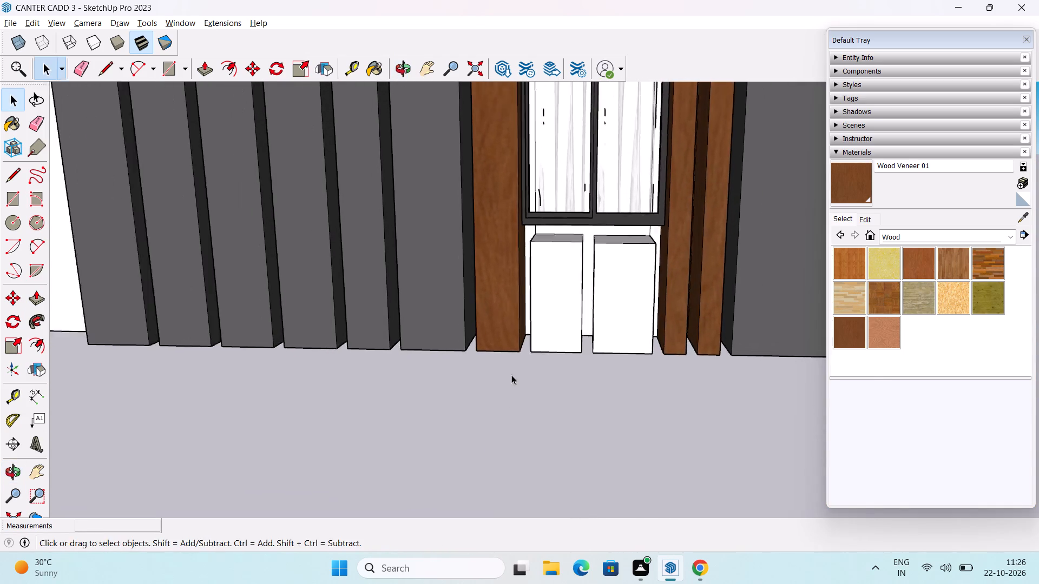
scroll(511, 375, down, 1)
shift+middle_drag(522, 363, 447, 419)
middle_drag(556, 370, 578, 334)
scroll(887, 203, up, 1)
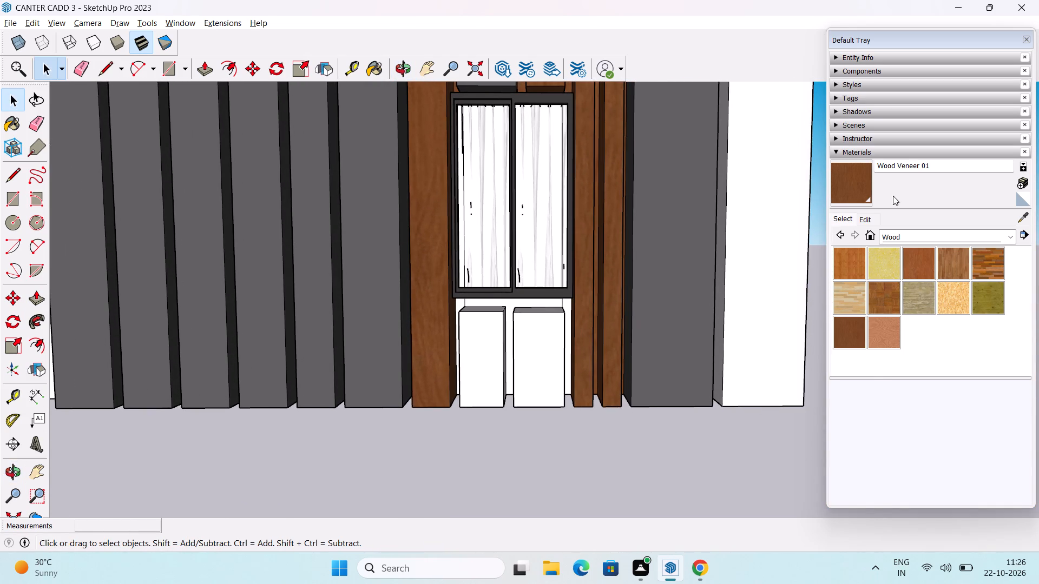
scroll(893, 196, up, 2)
click(856, 189)
scroll(676, 322, up, 2)
click(434, 382)
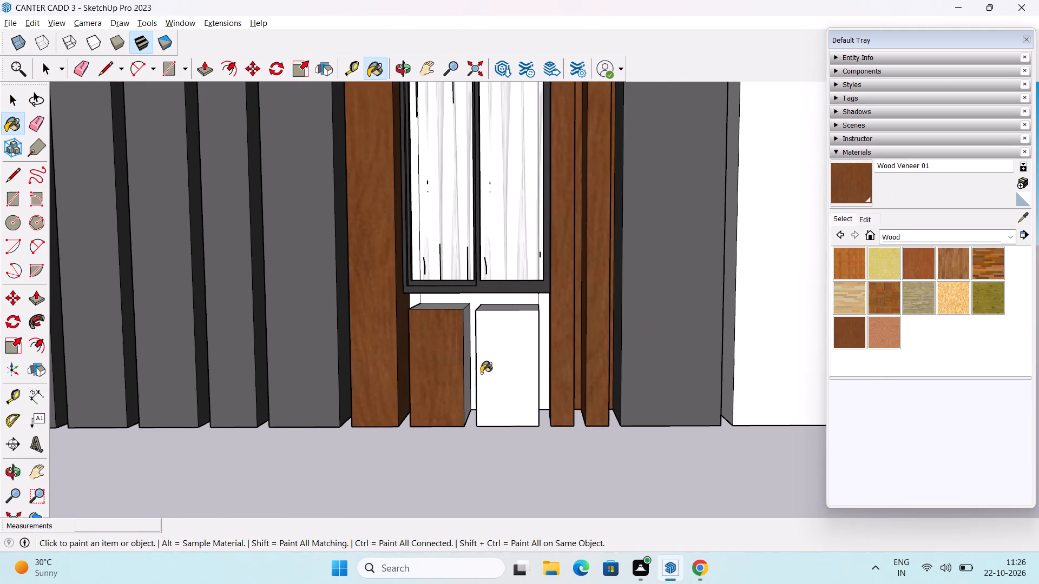
click(488, 371)
Paint the side and top faces of both blocks with Wood Veneer 01.
middle_drag(523, 389, 668, 400)
scroll(449, 394, up, 3)
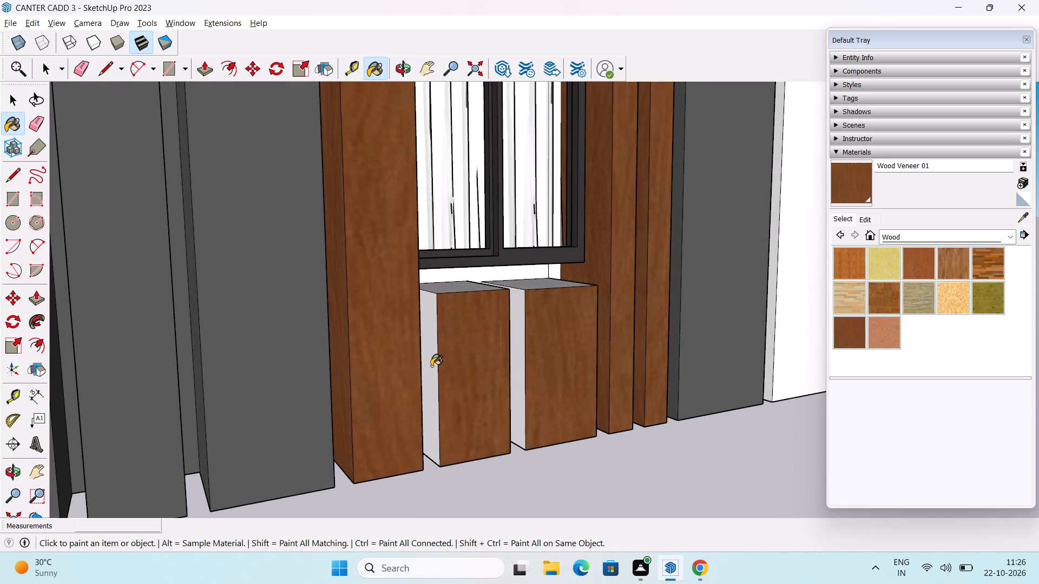
click(431, 366)
click(519, 365)
middle_drag(503, 368, 388, 526)
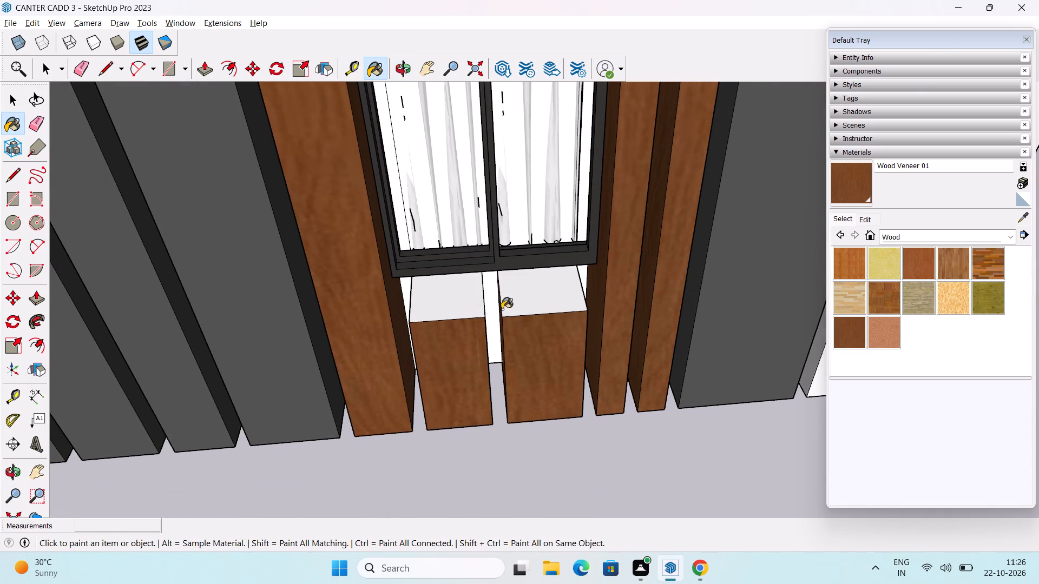
click(450, 302)
click(576, 287)
middle_drag(574, 349, 602, 273)
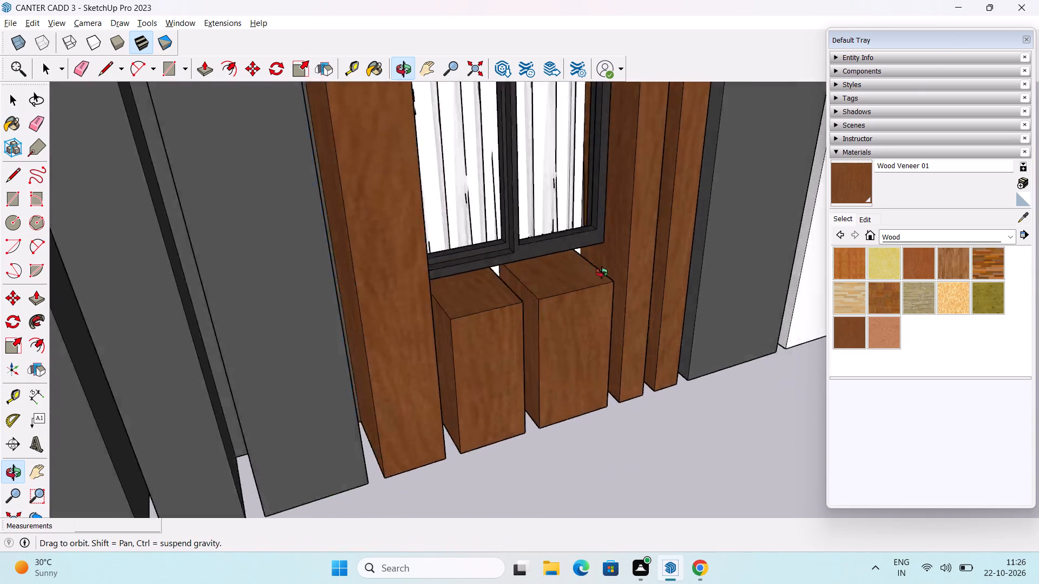
middle_drag(602, 273, 438, 235)
scroll(598, 349, up, 3)
click(524, 301)
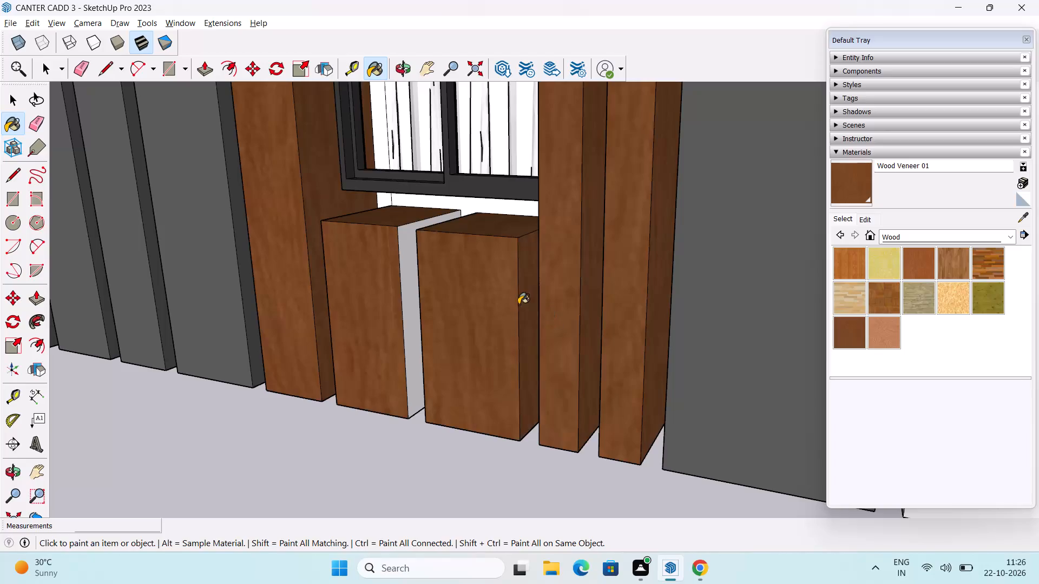
click(409, 300)
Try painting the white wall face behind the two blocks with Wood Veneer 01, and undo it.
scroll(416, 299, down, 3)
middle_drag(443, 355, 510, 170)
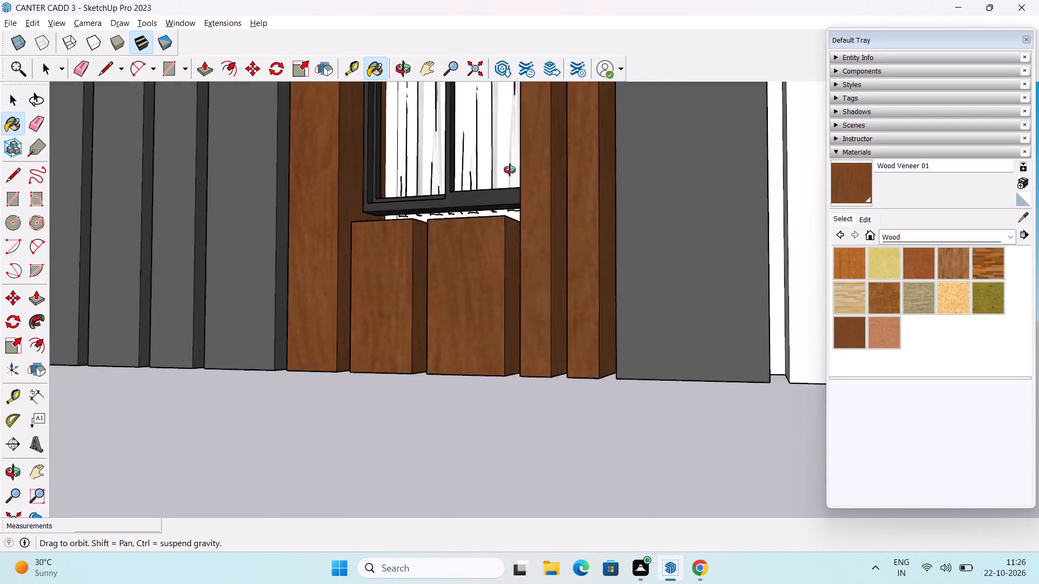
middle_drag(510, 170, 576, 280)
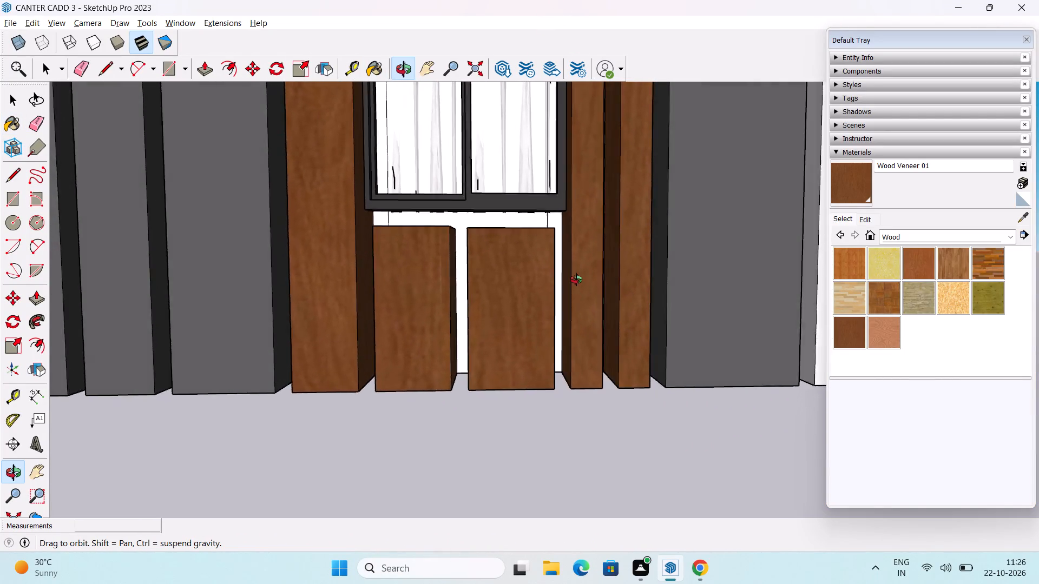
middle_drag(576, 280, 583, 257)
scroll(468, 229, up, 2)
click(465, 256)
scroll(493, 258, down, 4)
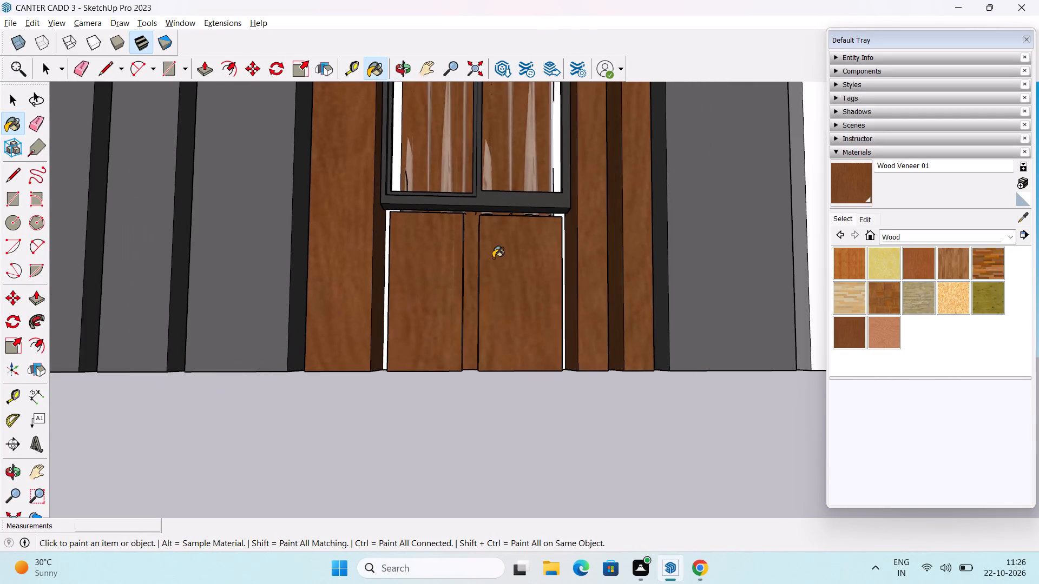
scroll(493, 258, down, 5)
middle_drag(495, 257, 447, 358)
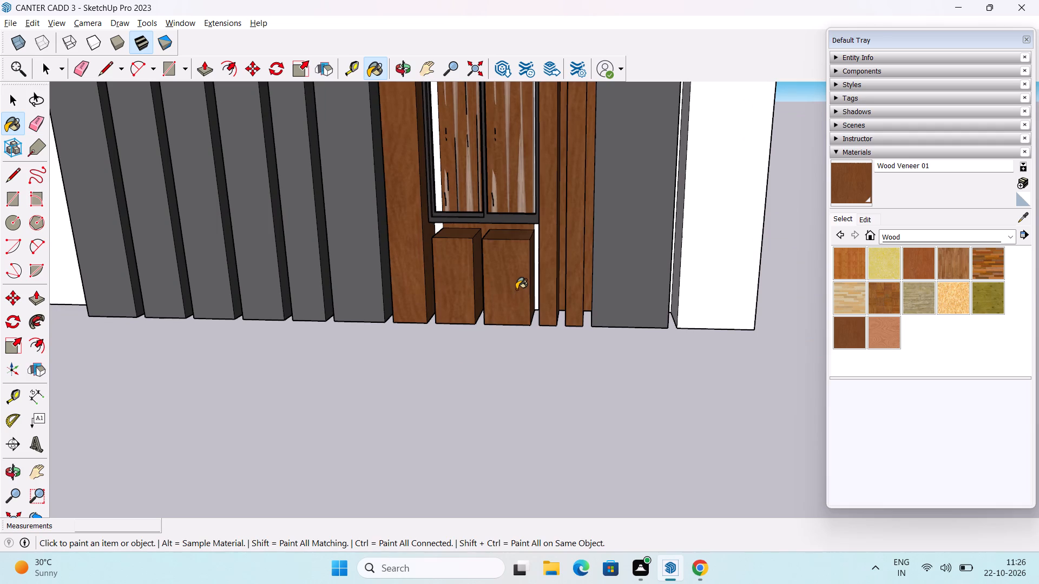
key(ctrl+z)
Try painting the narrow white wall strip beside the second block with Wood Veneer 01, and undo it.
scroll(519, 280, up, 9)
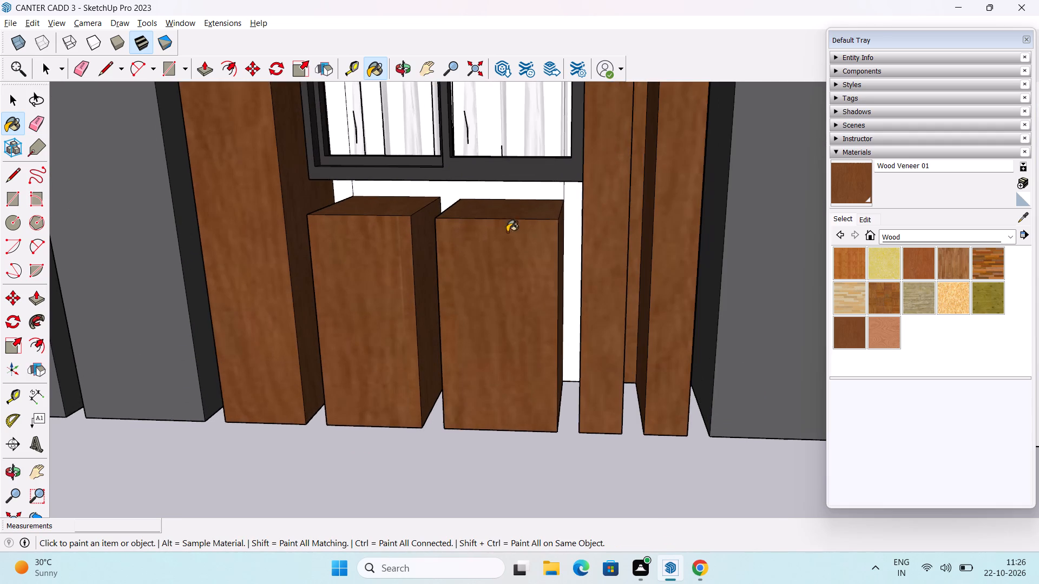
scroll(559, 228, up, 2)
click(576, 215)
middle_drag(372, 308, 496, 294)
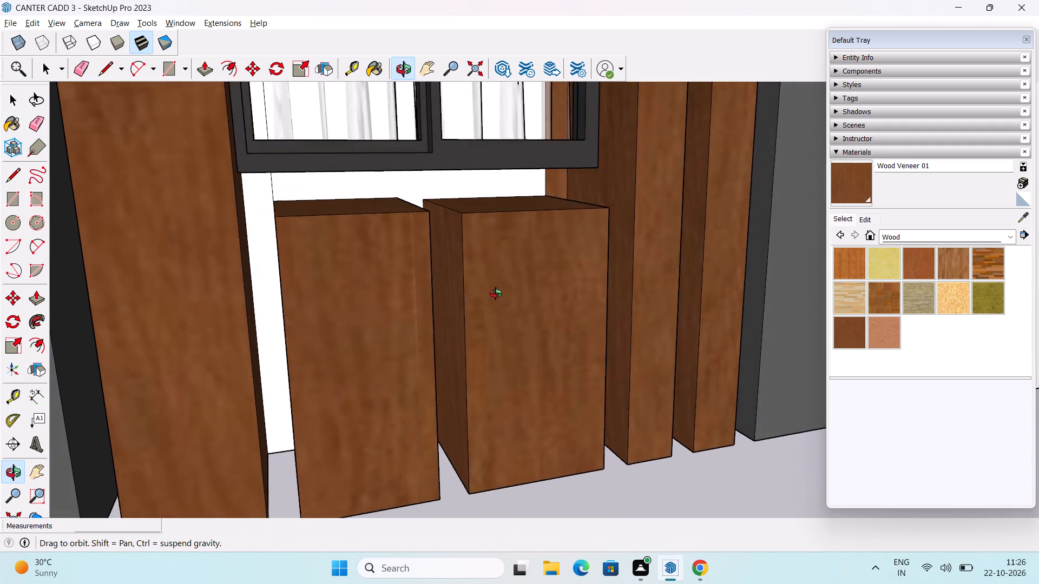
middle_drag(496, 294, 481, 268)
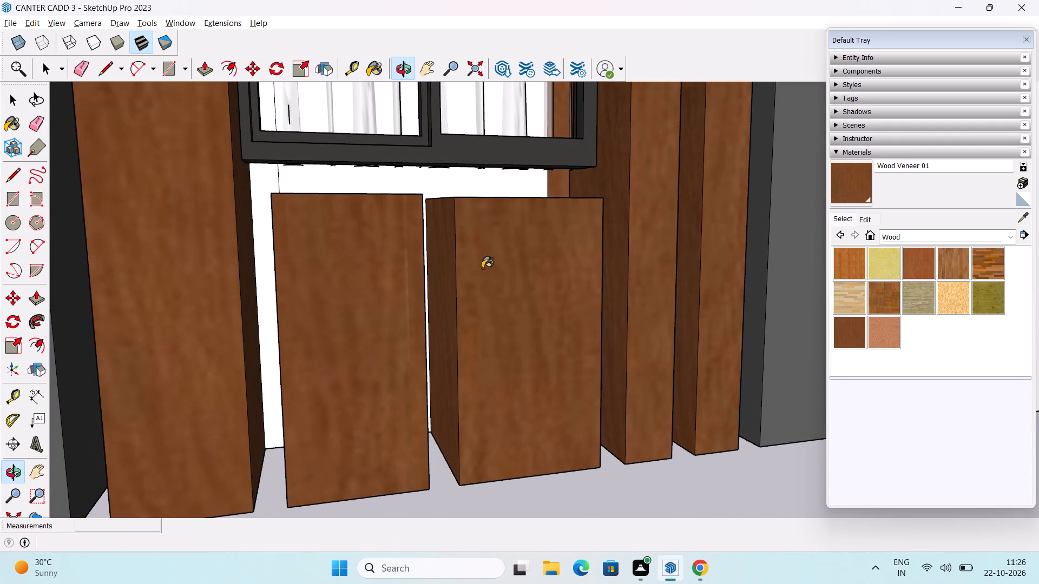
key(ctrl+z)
Draw a horizontal line about 2' 1 1/2" long across the white wall just below the window frame, between the wood slats.
middle_drag(531, 252, 483, 265)
scroll(265, 181, up, 3)
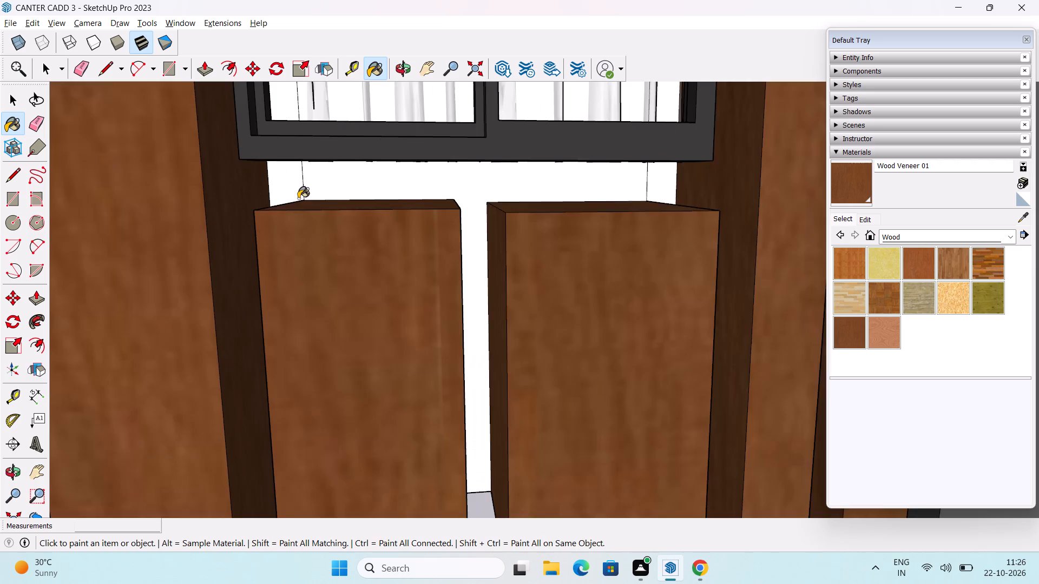
scroll(298, 198, up, 4)
key(space)
key(l)
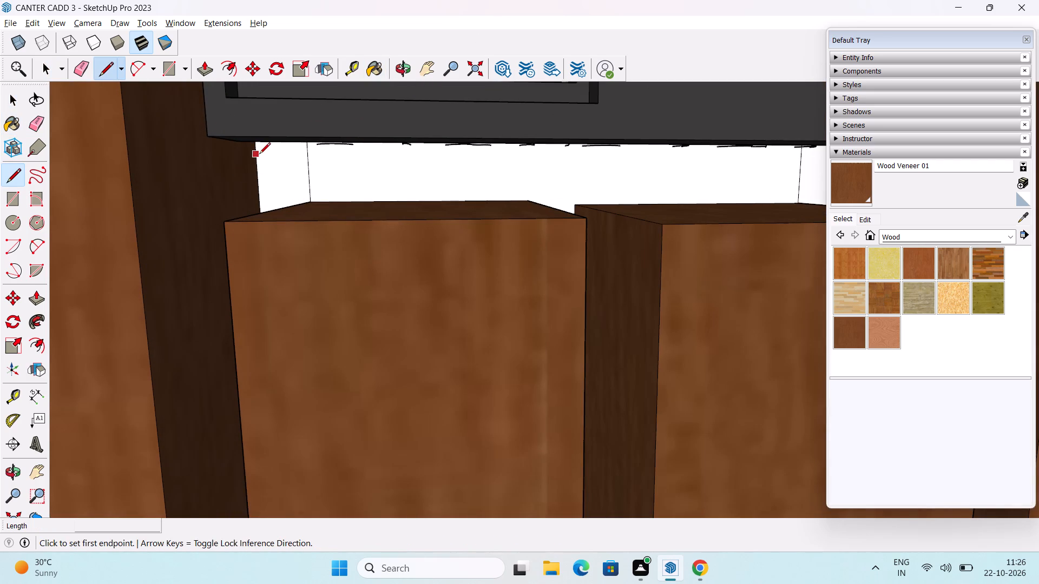
click(259, 155)
middle_drag(632, 149, 484, 129)
scroll(777, 172, down, 1)
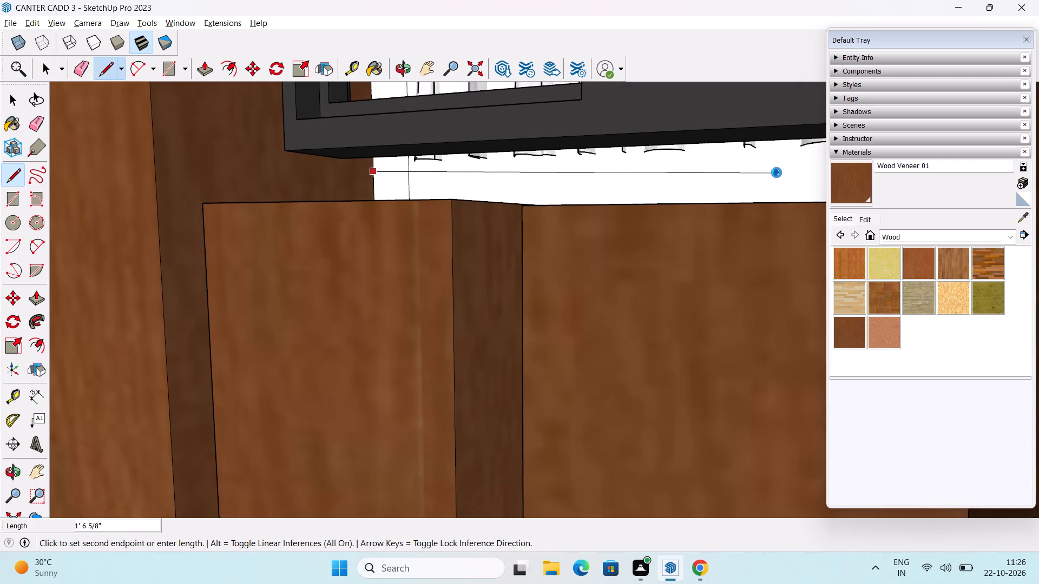
middle_drag(765, 162, 557, 131)
middle_drag(575, 129, 798, 167)
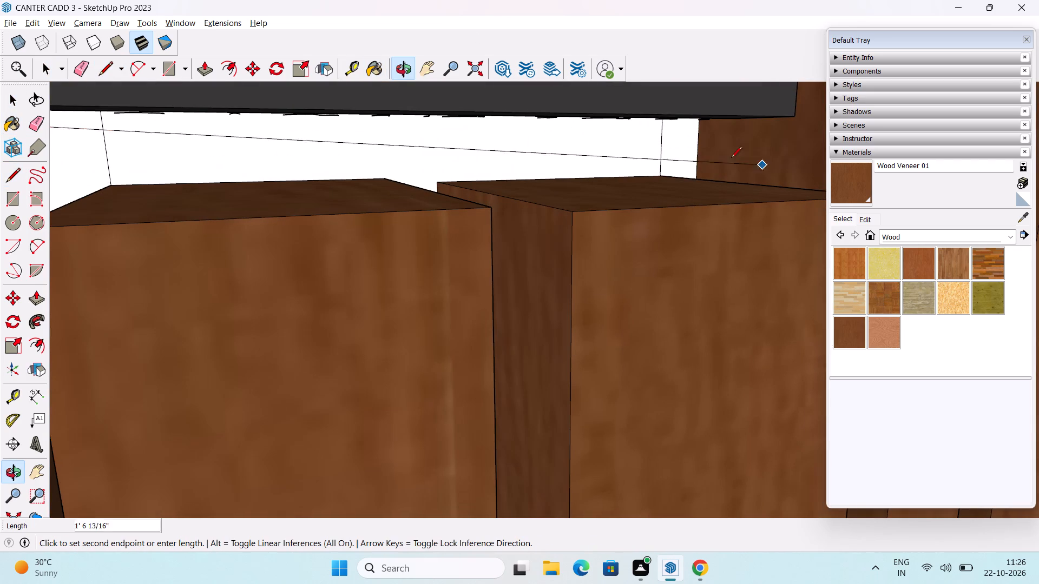
click(702, 129)
scroll(643, 160, down, 5)
key(space)
Paint the wall behind the two blocks below the drawn line, including both narrow side strips, with Wood Veneer 01.
middle_drag(641, 166, 555, 146)
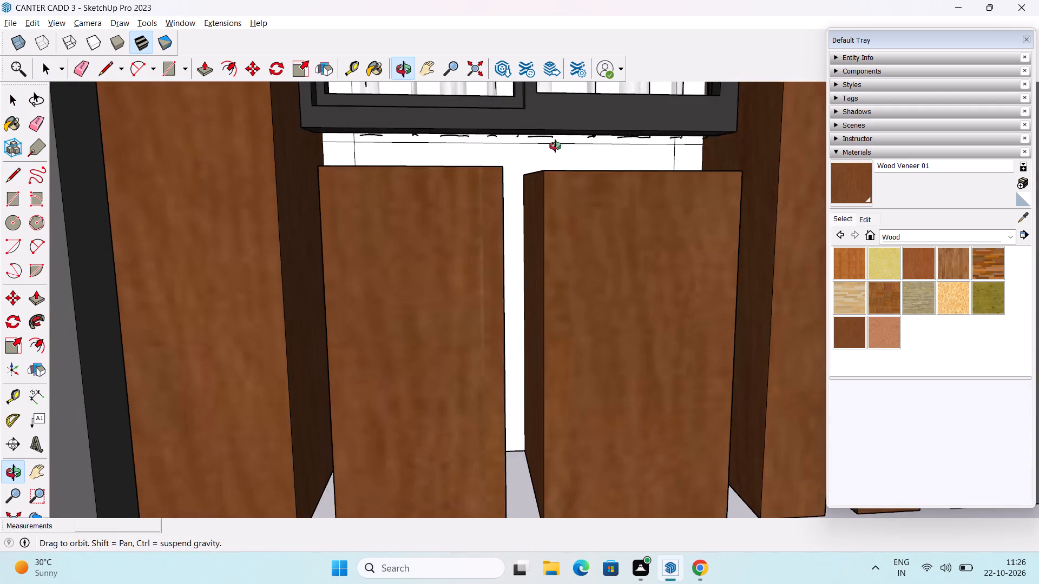
middle_drag(555, 146, 554, 160)
click(846, 176)
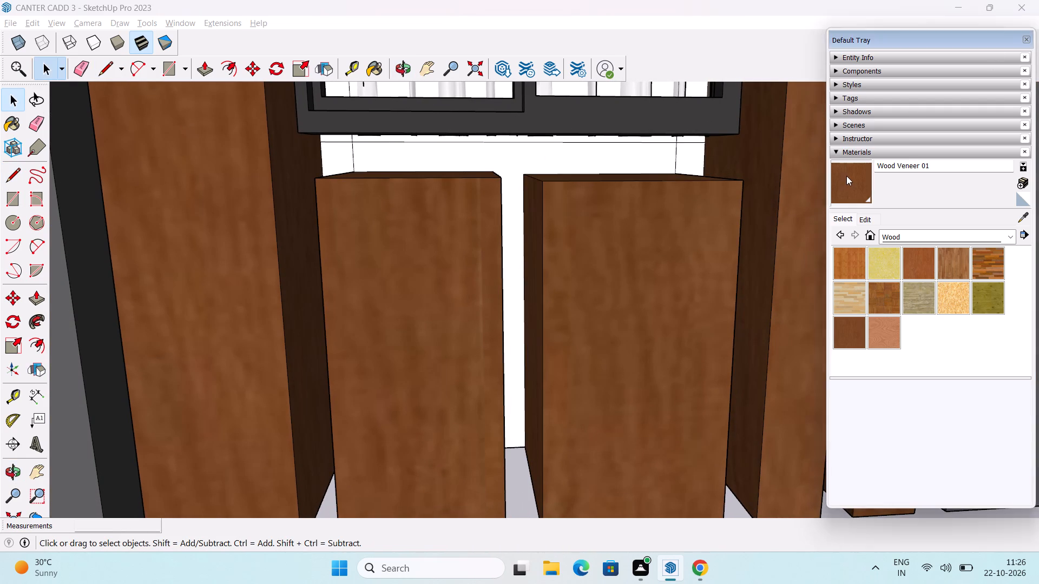
click(645, 161)
click(699, 151)
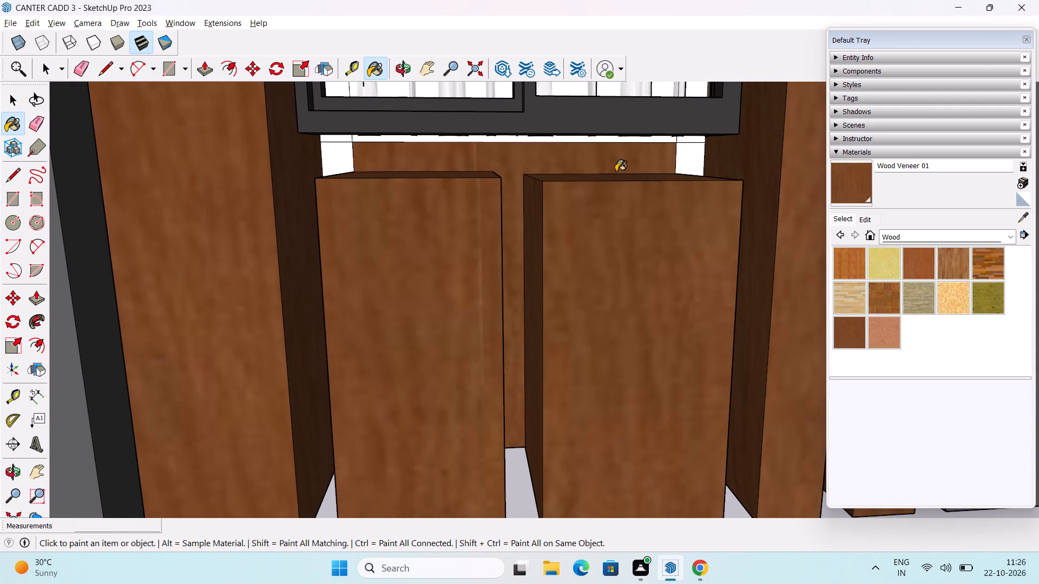
scroll(462, 174, up, 2)
click(317, 155)
Examine the whole house exterior from the front, from below and from slightly above.
scroll(364, 114, down, 4)
scroll(431, 121, up, 1)
scroll(462, 123, down, 5)
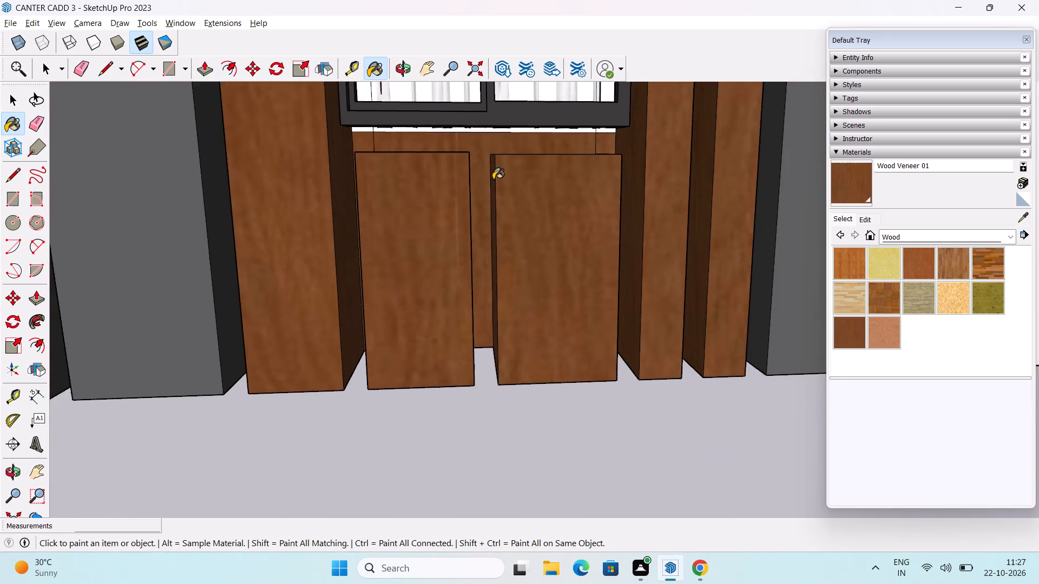
scroll(493, 180, down, 7)
scroll(506, 230, down, 8)
scroll(477, 220, up, 1)
scroll(483, 202, down, 5)
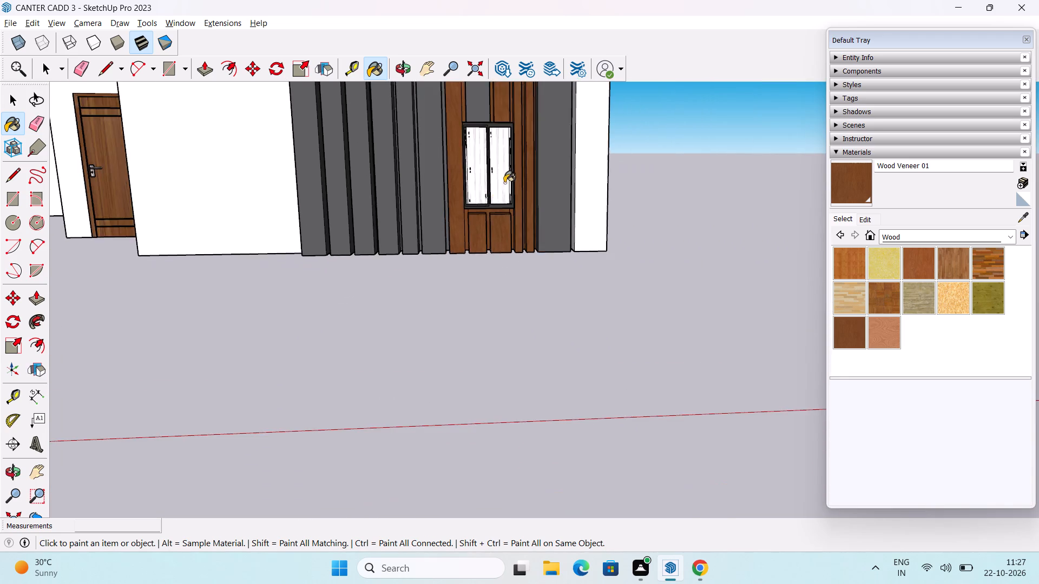
scroll(504, 183, down, 7)
scroll(600, 227, up, 1)
scroll(608, 221, down, 4)
key(space)
scroll(643, 184, down, 4)
middle_drag(541, 216, 598, 330)
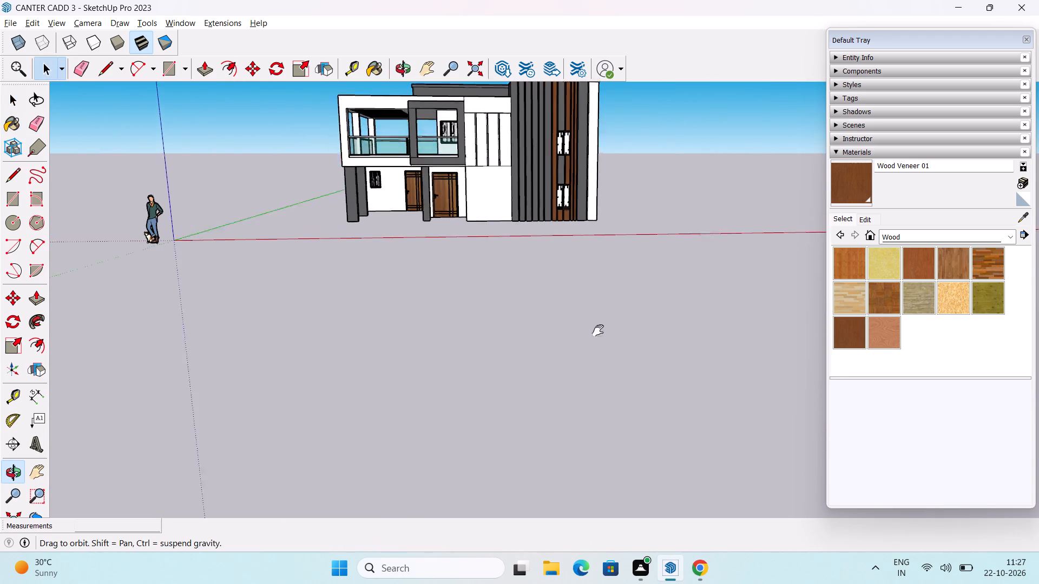
middle_drag(598, 330, 628, 387)
middle_drag(626, 362, 600, 310)
scroll(394, 289, up, 2)
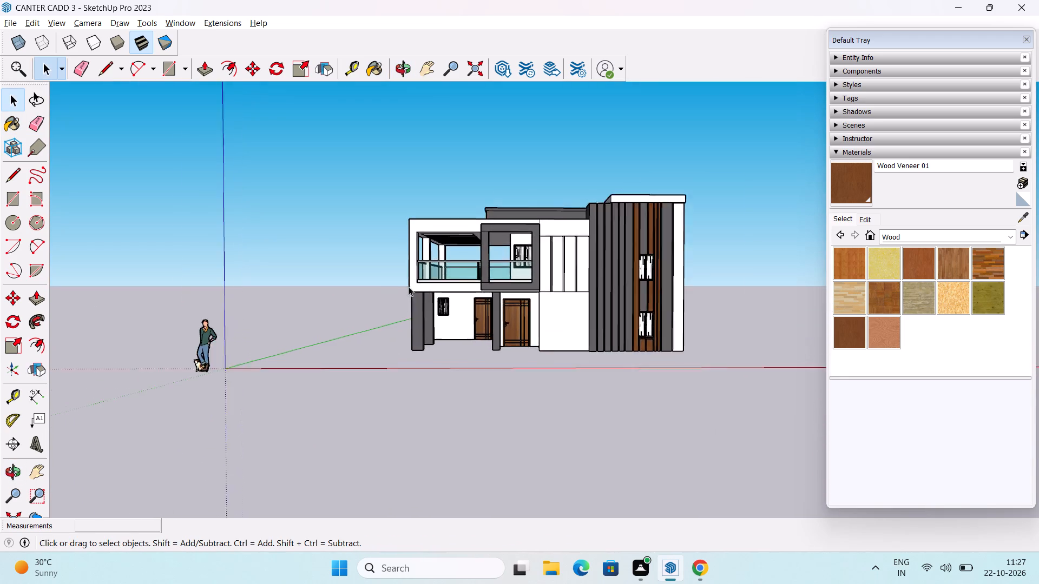
scroll(409, 287, up, 4)
middle_drag(625, 348, 427, 326)
middle_drag(541, 324, 567, 265)
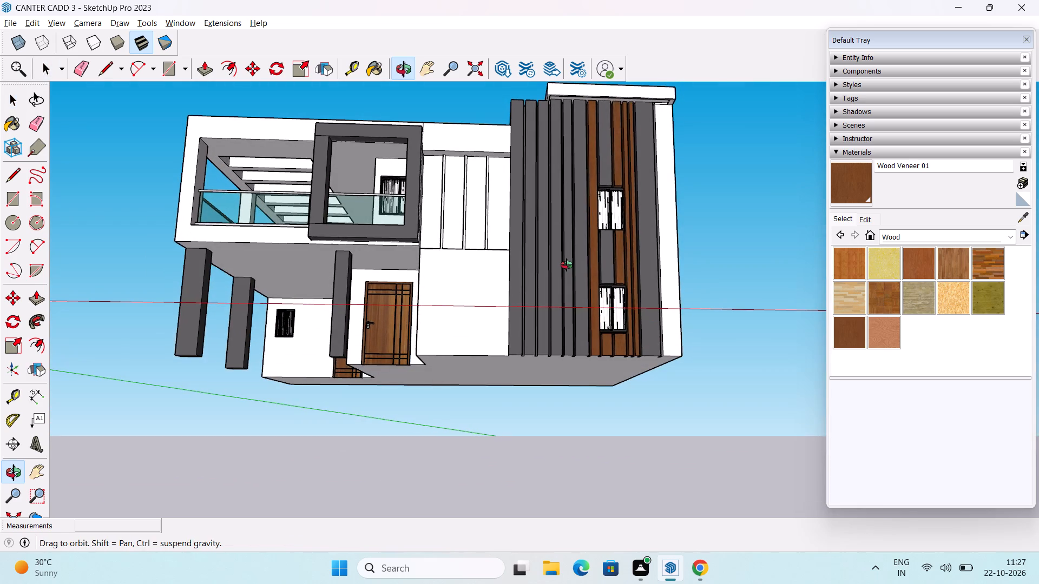
middle_drag(567, 265, 576, 369)
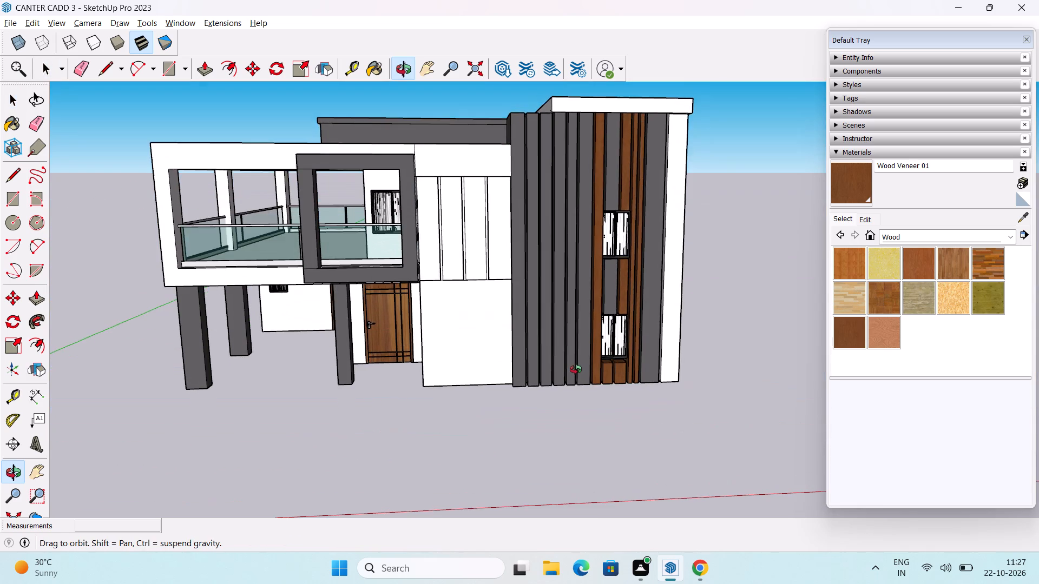
middle_drag(576, 369, 554, 376)
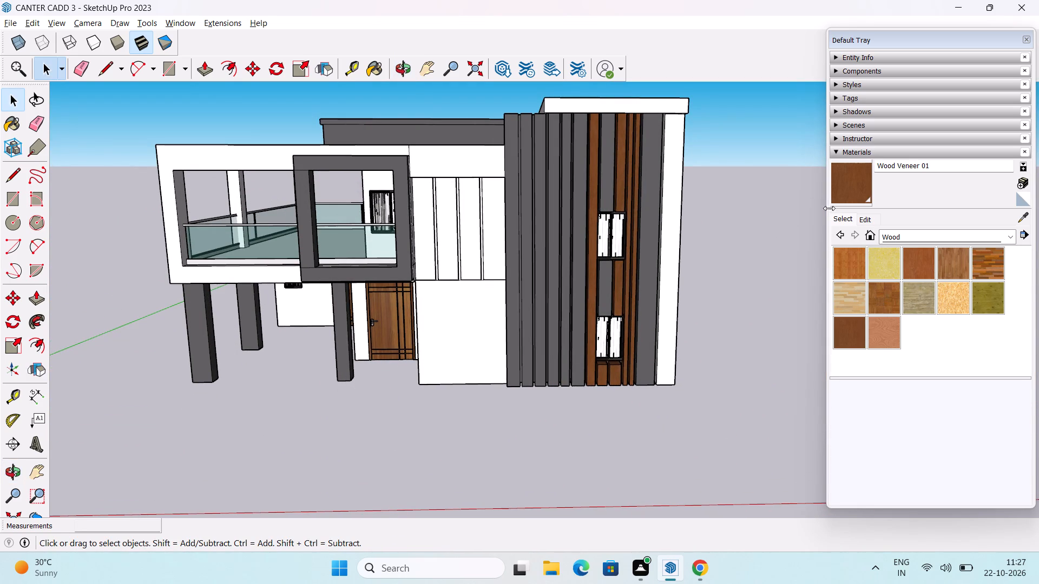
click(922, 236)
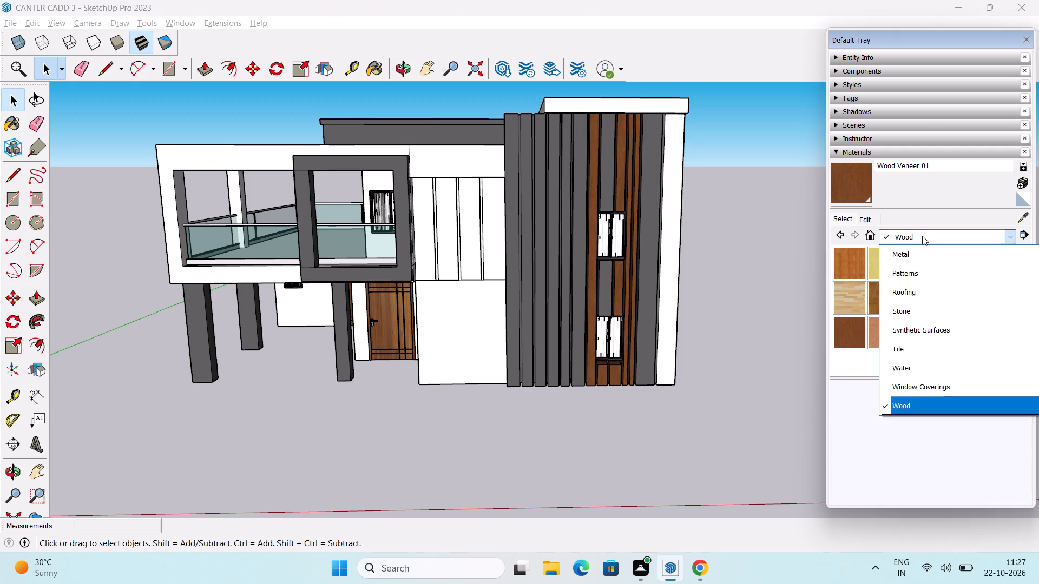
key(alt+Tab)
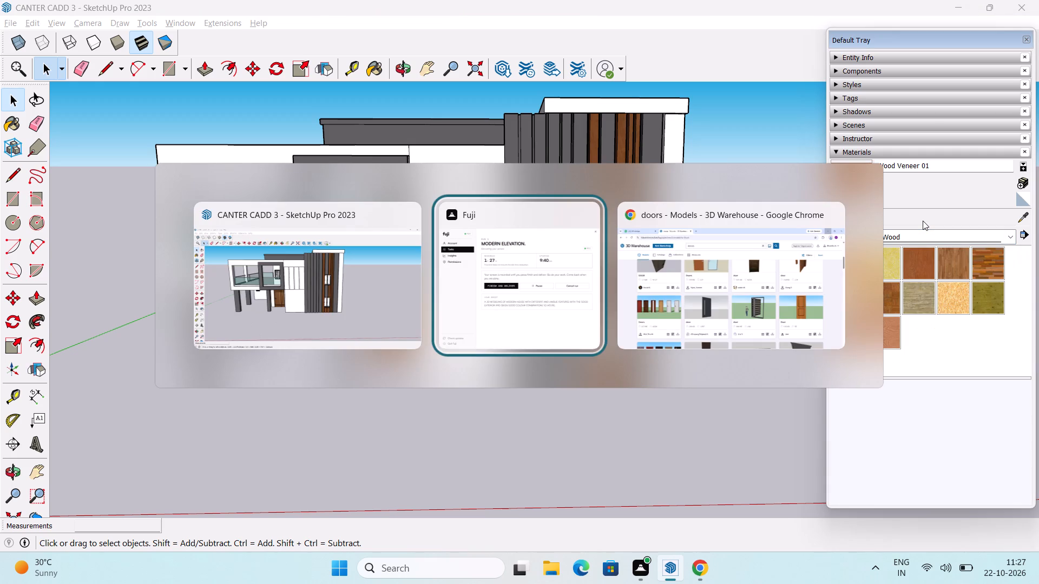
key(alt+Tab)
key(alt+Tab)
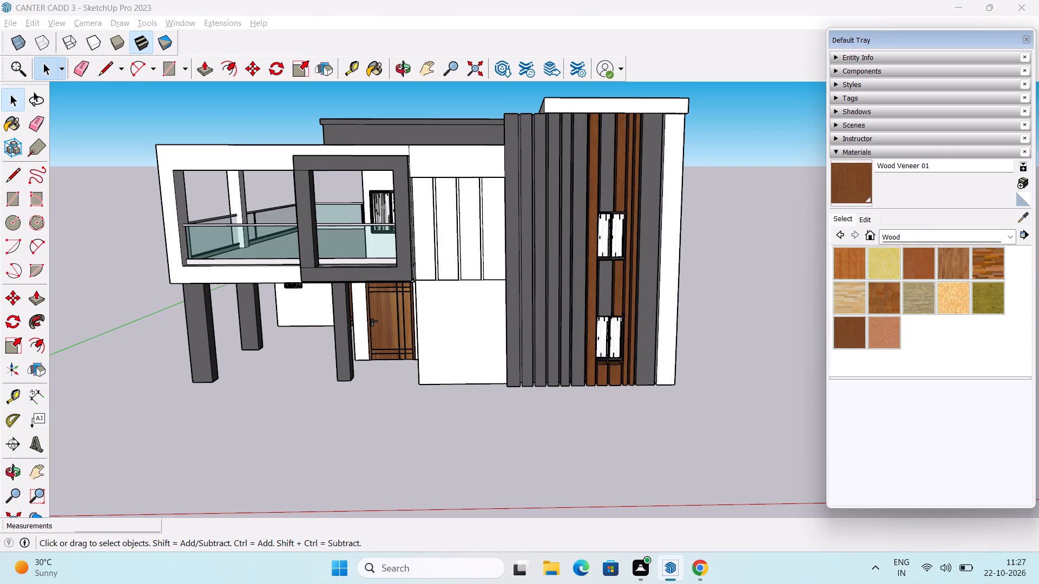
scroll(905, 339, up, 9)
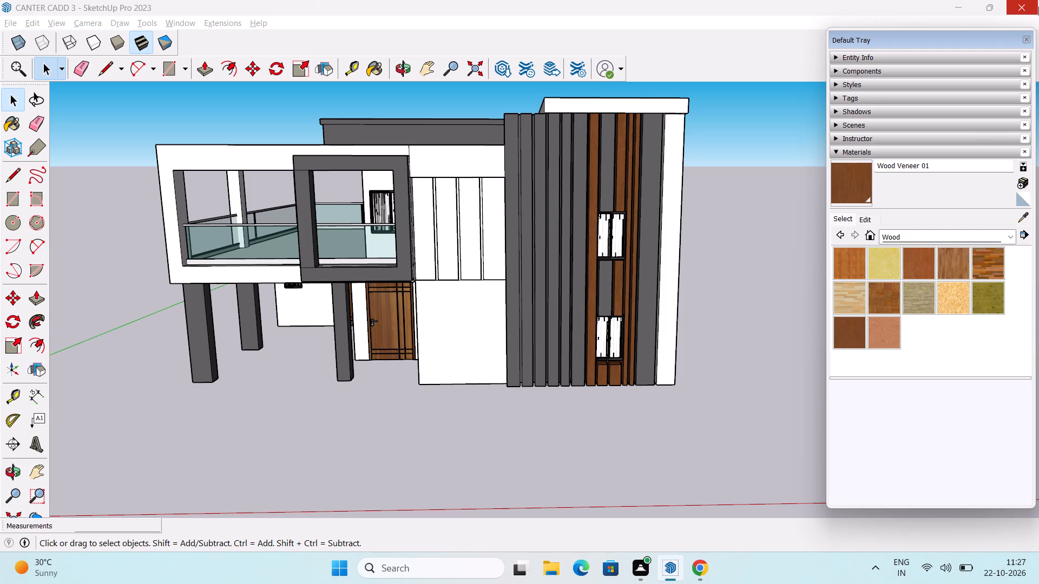
Switch the material library from Wood to the Colors-Named collection and browse to its pale cream shades.
click(927, 241)
scroll(953, 304, up, 2)
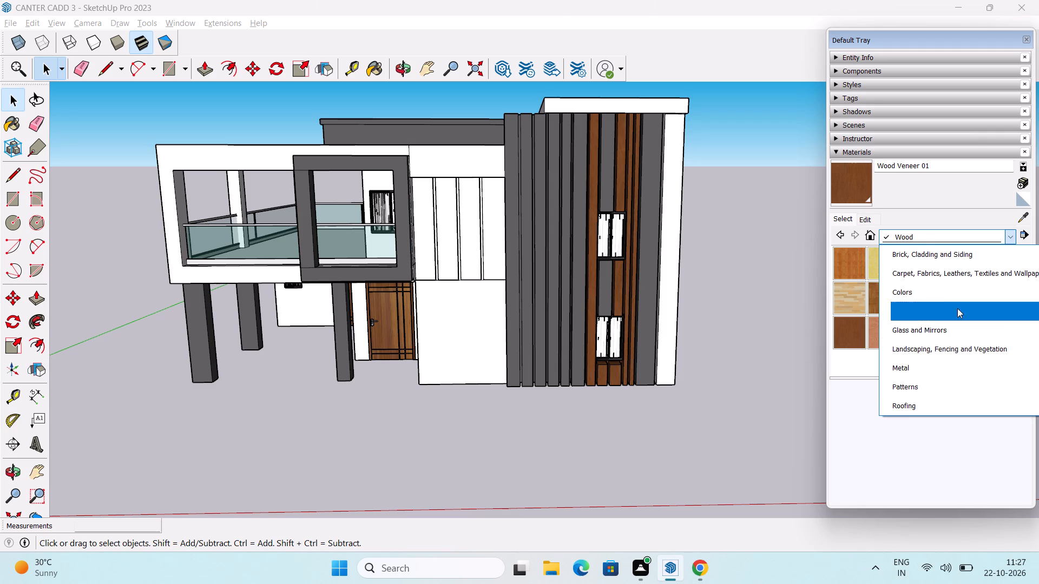
click(963, 317)
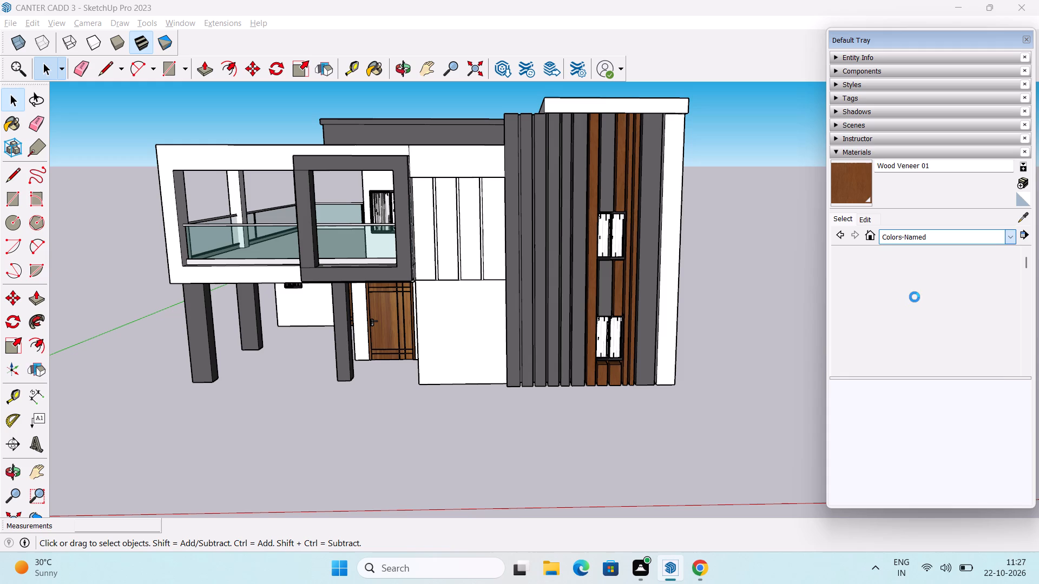
scroll(942, 286, down, 3)
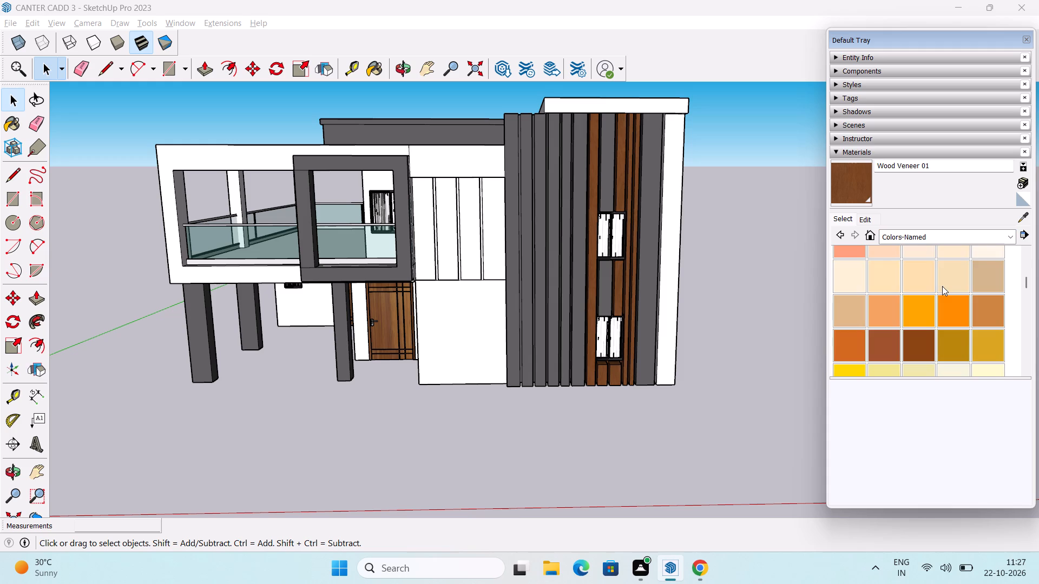
scroll(936, 285, up, 3)
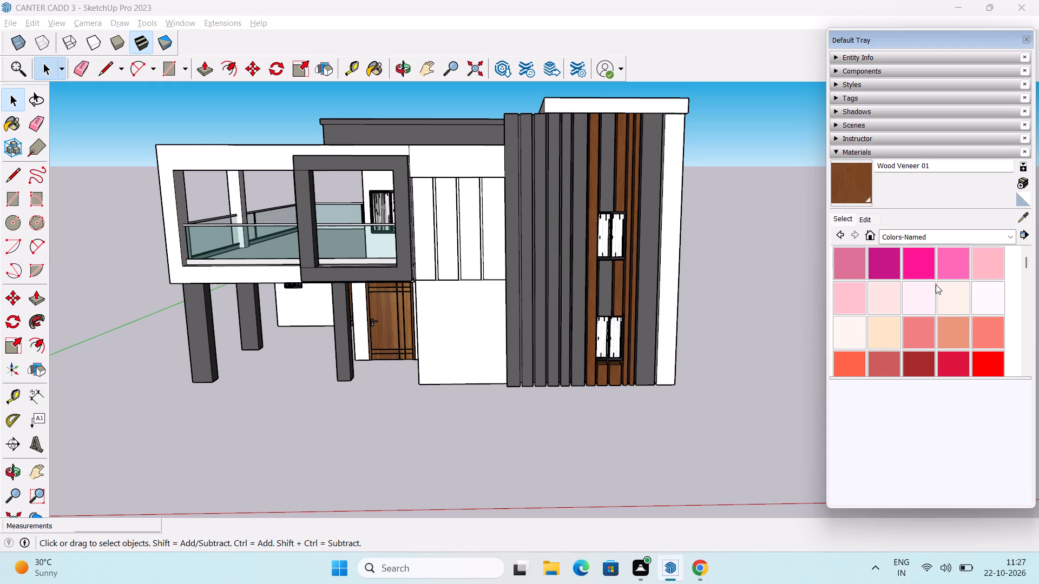
scroll(936, 284, up, 3)
scroll(936, 284, down, 7)
scroll(936, 283, up, 2)
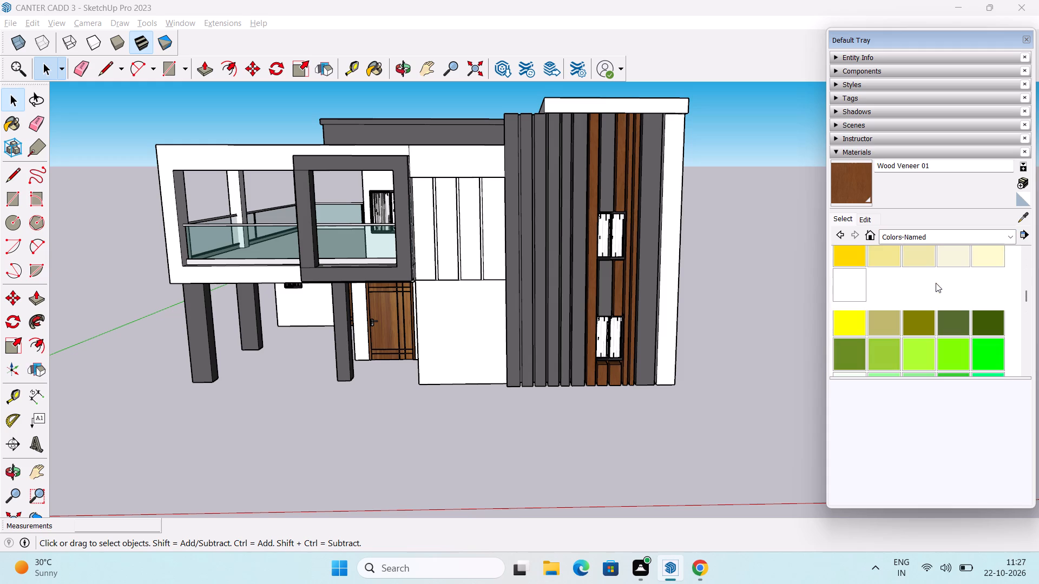
drag(929, 288, 939, 275)
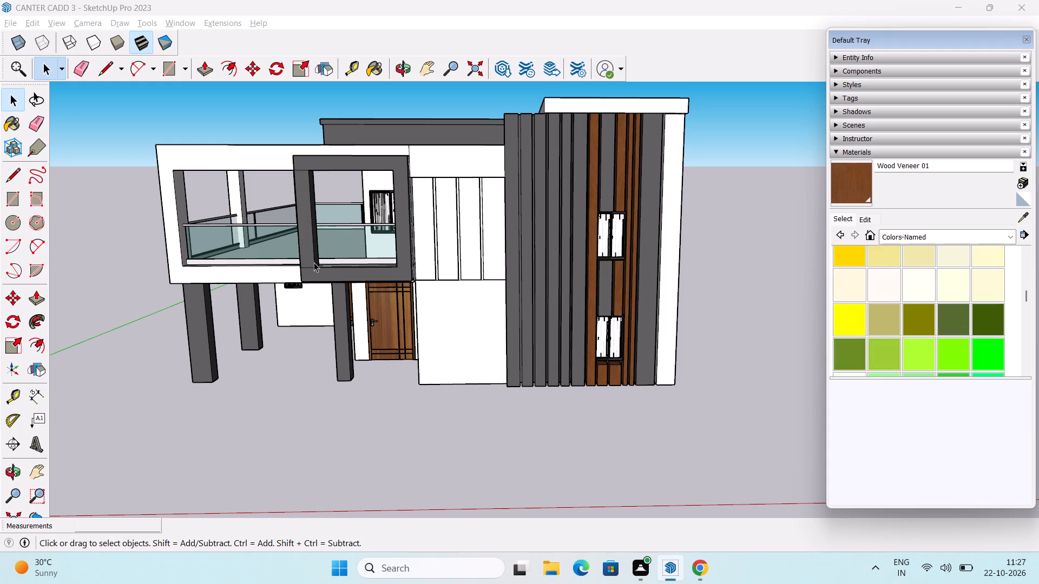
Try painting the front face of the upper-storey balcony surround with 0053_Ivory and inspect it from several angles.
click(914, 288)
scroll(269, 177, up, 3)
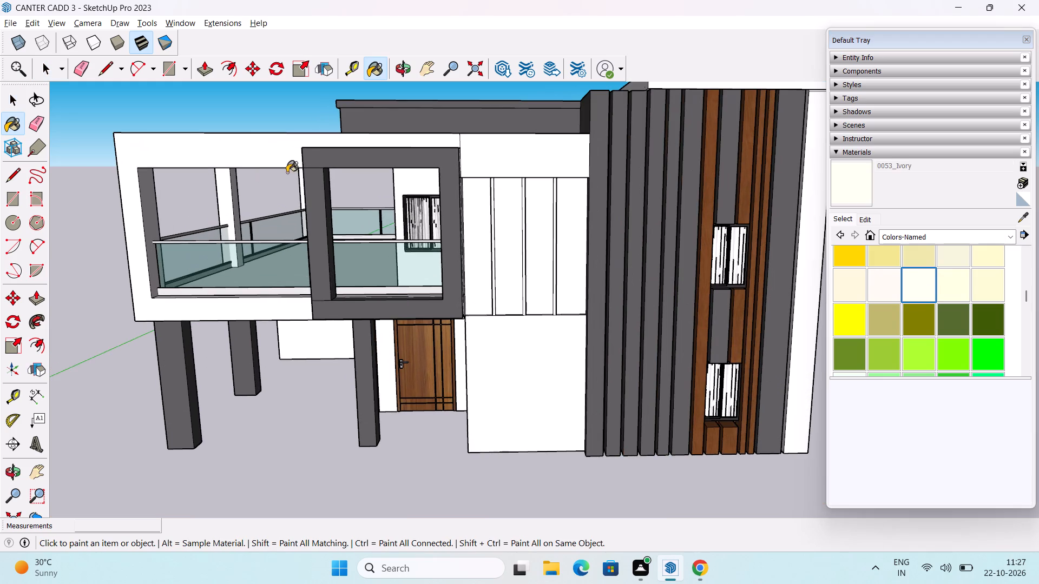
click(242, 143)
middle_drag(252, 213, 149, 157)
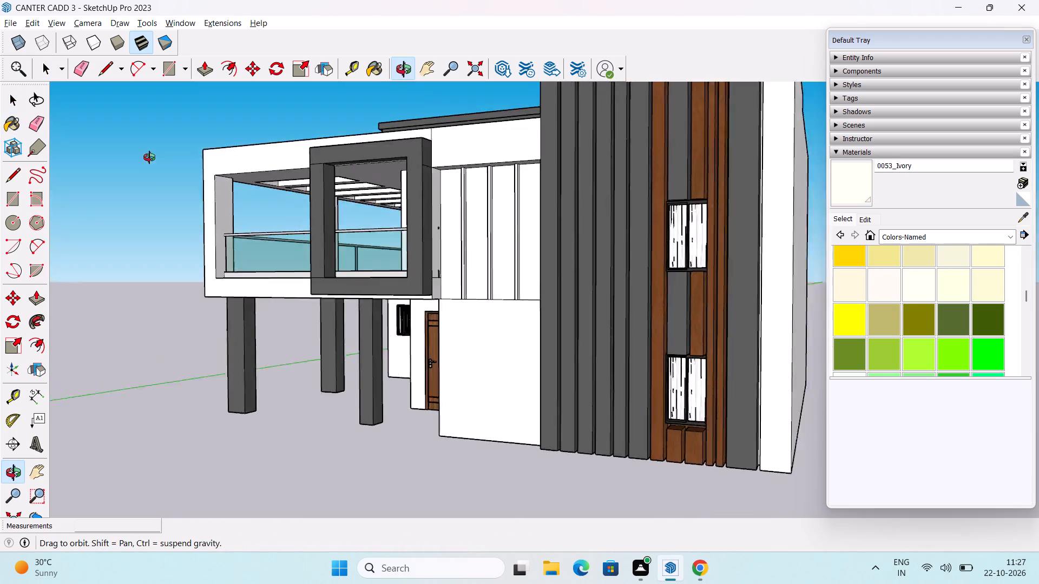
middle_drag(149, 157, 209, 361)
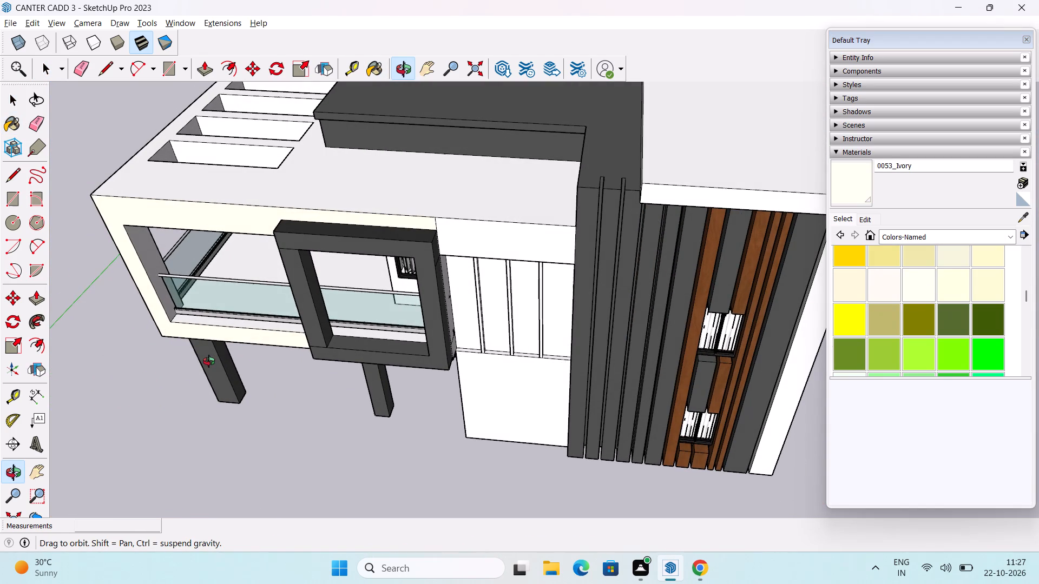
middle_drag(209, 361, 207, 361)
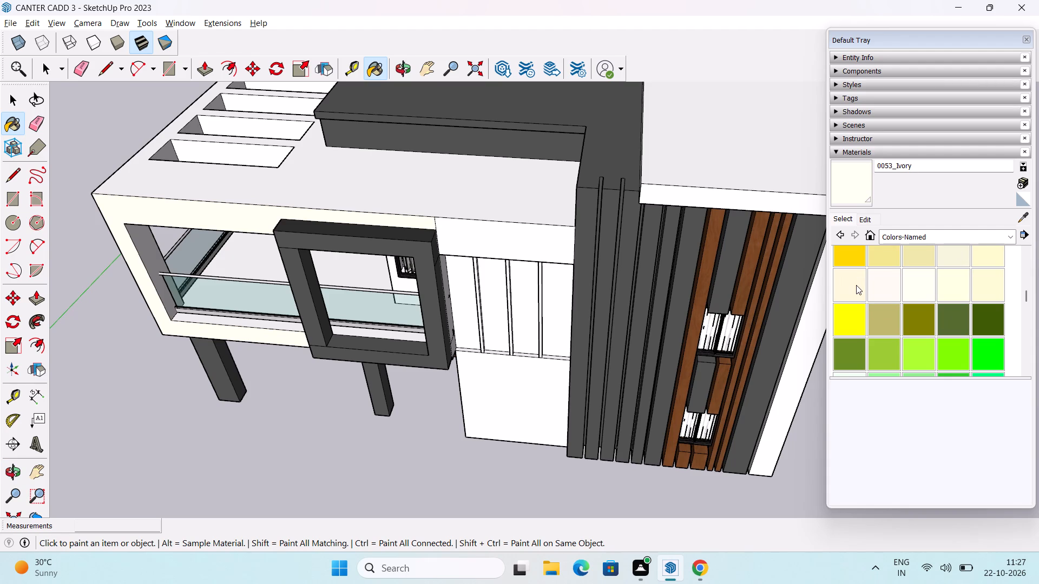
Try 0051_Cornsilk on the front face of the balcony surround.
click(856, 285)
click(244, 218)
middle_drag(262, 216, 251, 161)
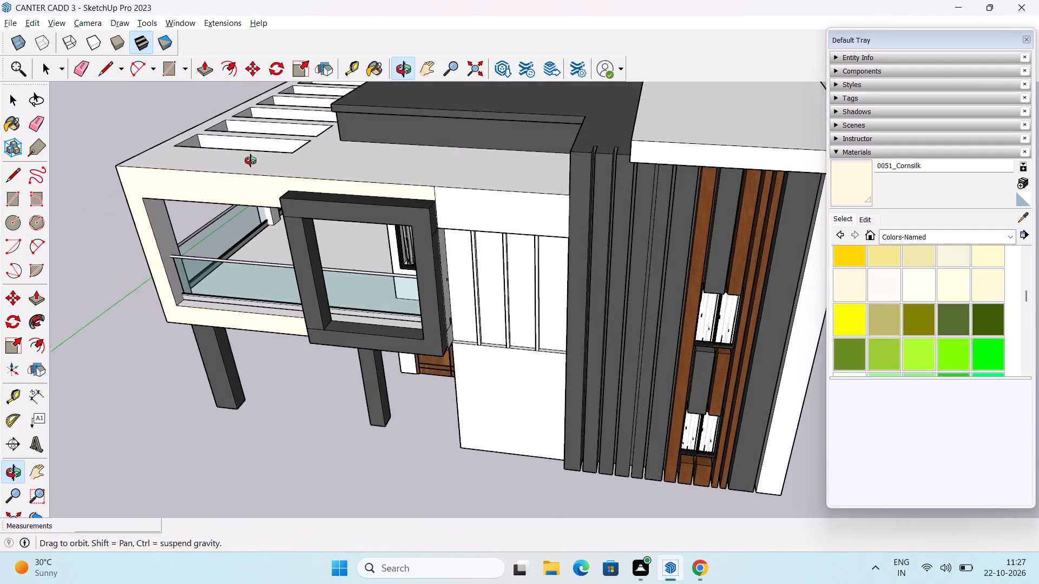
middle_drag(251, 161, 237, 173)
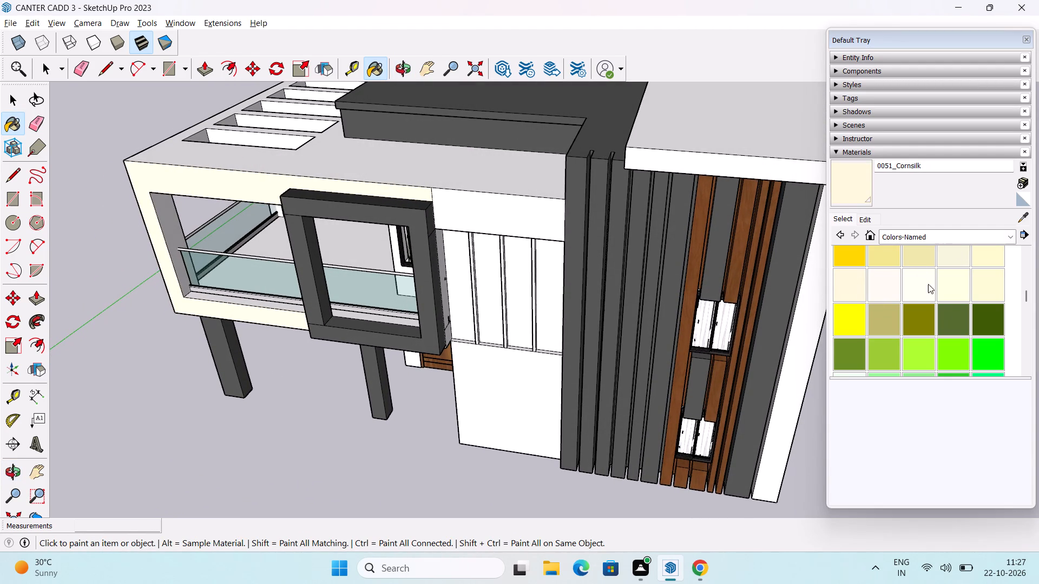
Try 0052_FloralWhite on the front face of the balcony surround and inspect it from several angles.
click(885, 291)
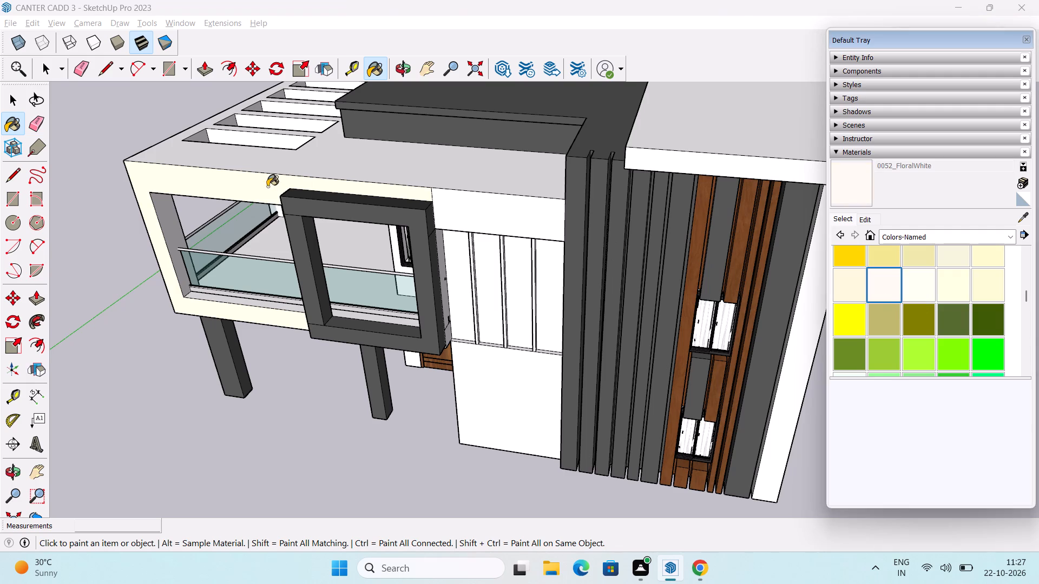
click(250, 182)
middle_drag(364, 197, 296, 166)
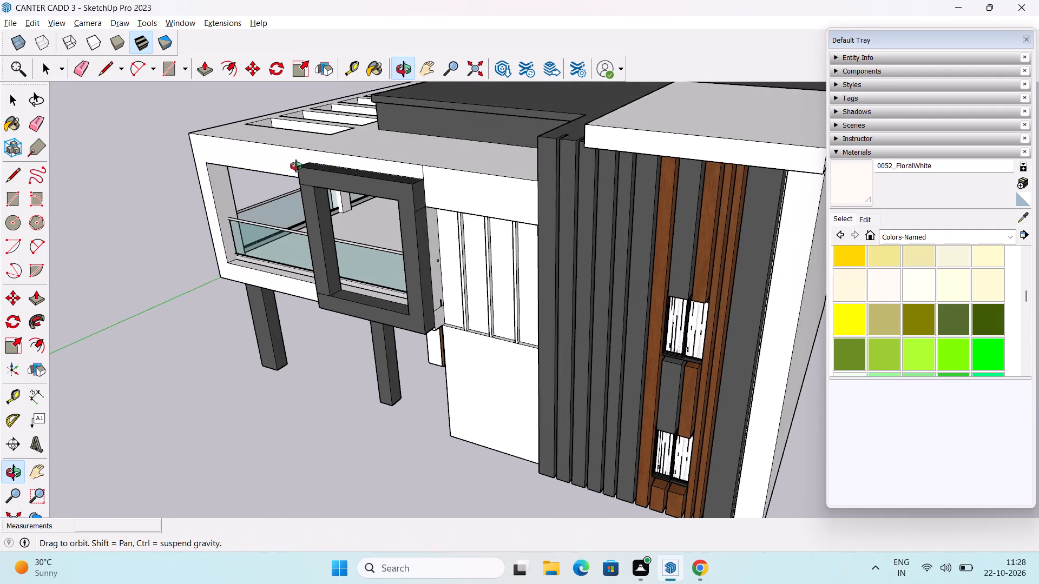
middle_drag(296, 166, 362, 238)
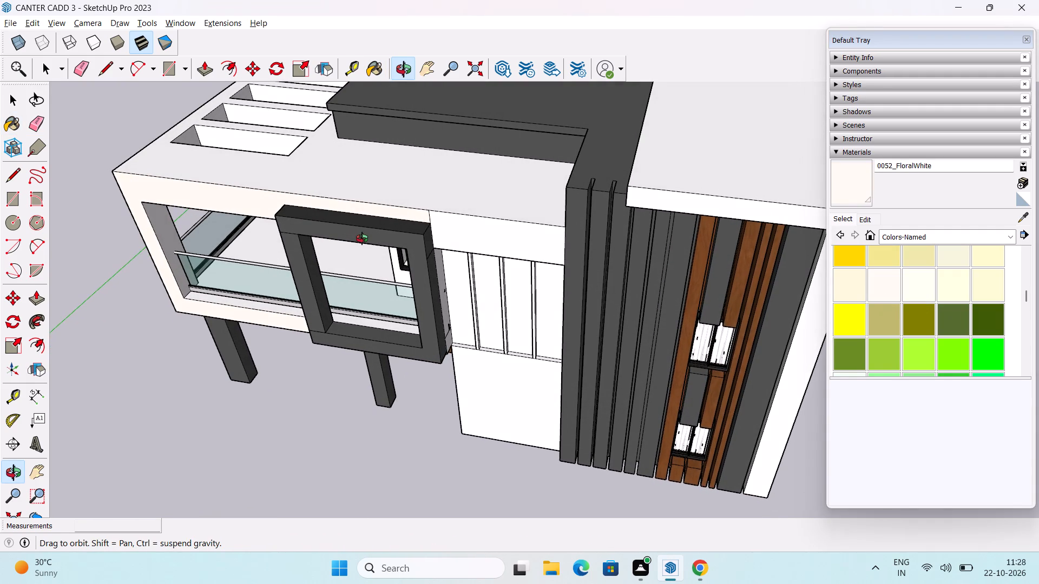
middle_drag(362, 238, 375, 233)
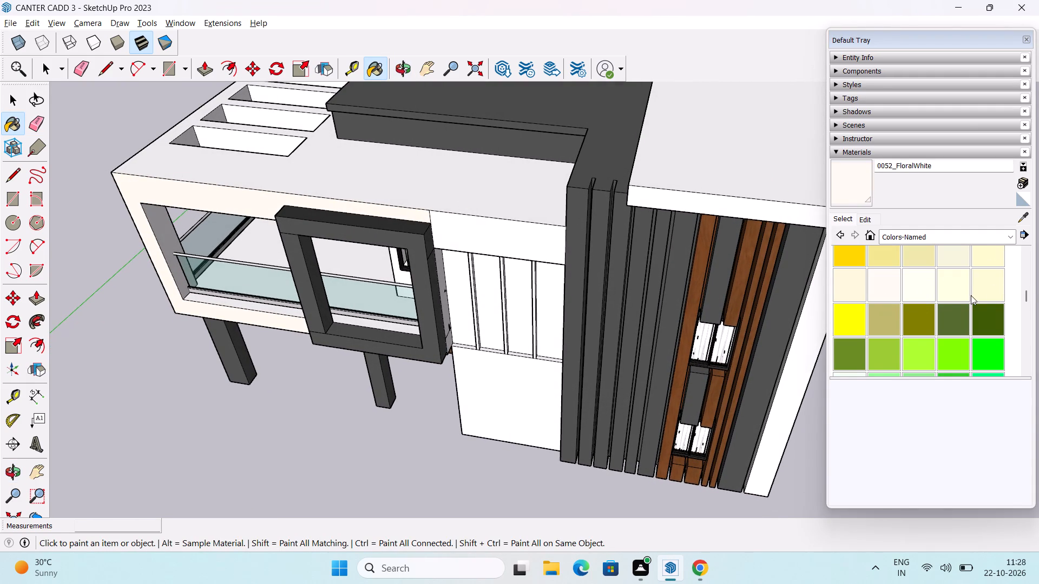
Paint the balcony surround's front face and the adjoining top face of the slotted roof slab with 0054_LightYellow.
click(951, 295)
click(330, 203)
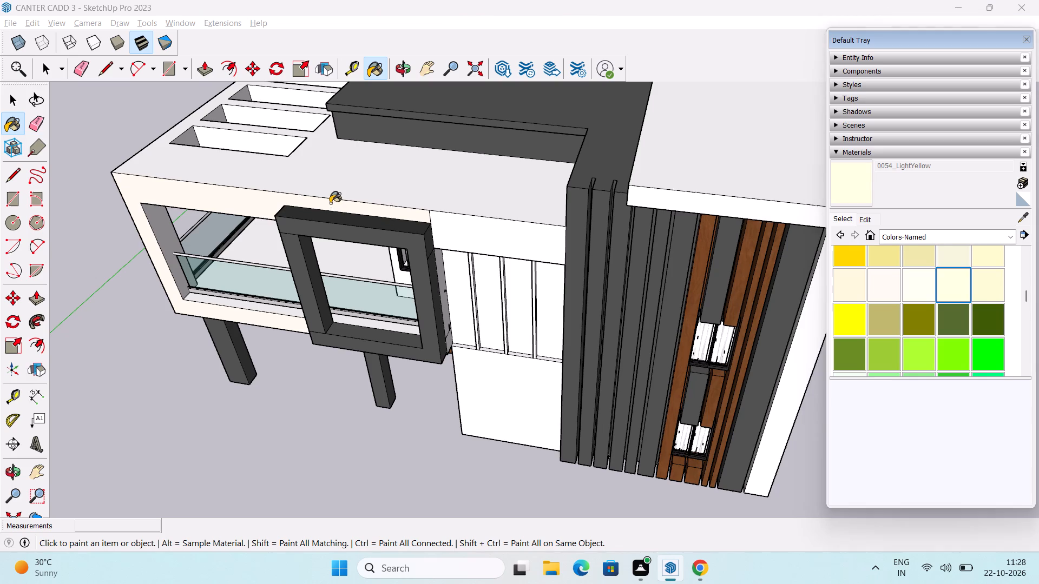
scroll(383, 242, down, 4)
middle_drag(403, 257, 370, 209)
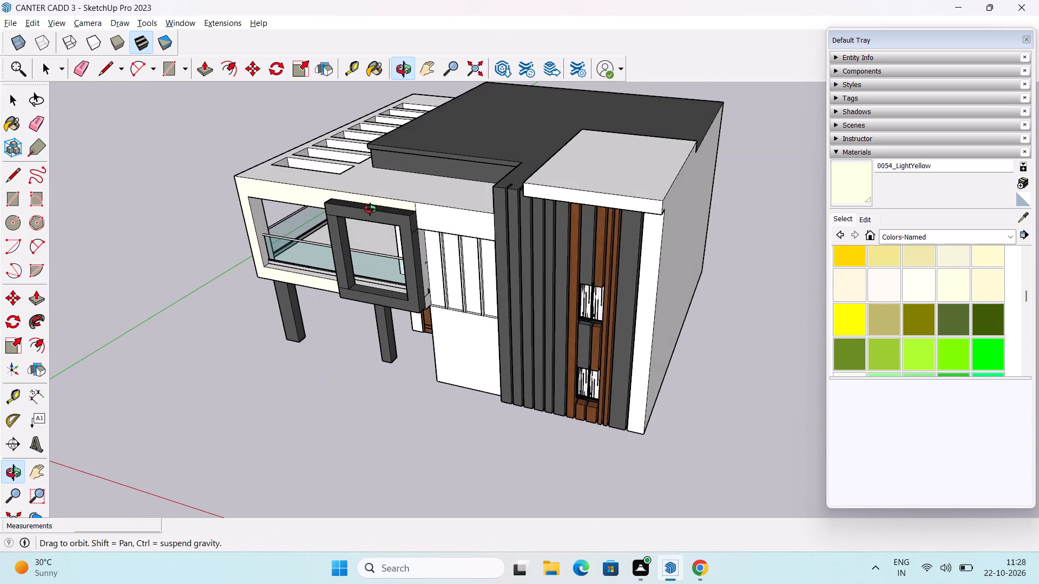
middle_drag(370, 209, 369, 229)
scroll(336, 201, up, 9)
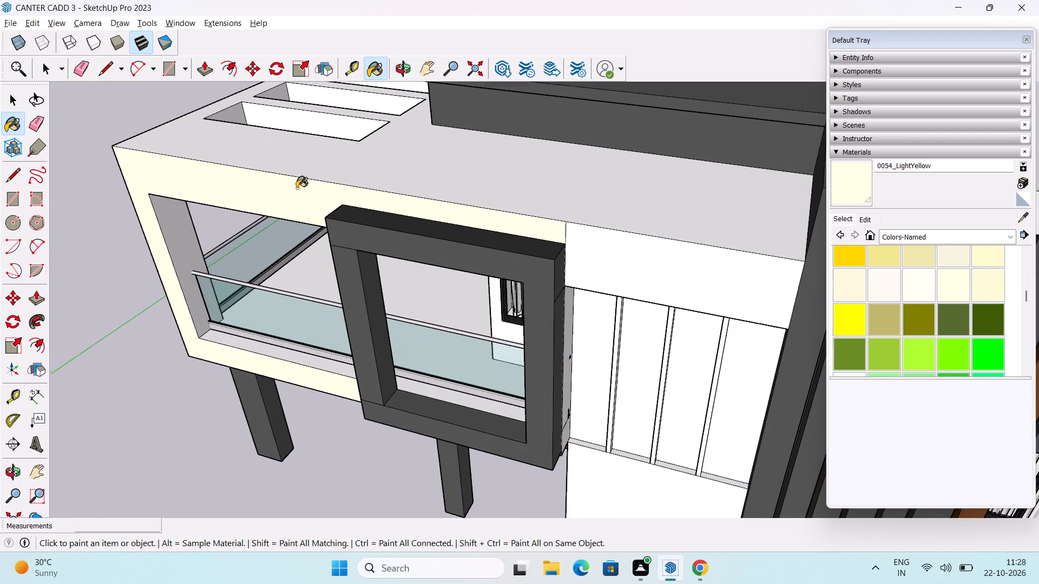
click(383, 163)
scroll(502, 207, down, 4)
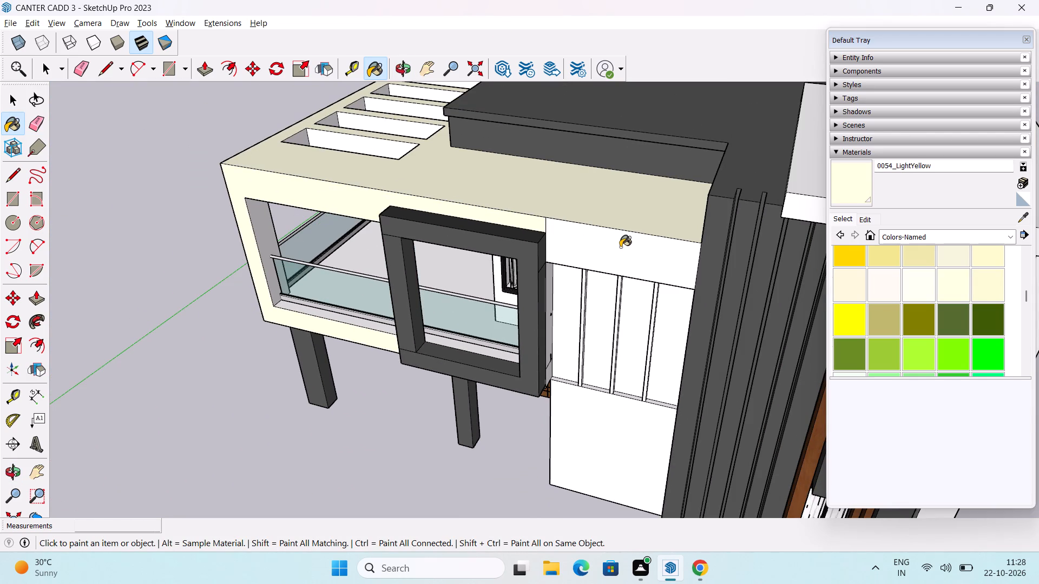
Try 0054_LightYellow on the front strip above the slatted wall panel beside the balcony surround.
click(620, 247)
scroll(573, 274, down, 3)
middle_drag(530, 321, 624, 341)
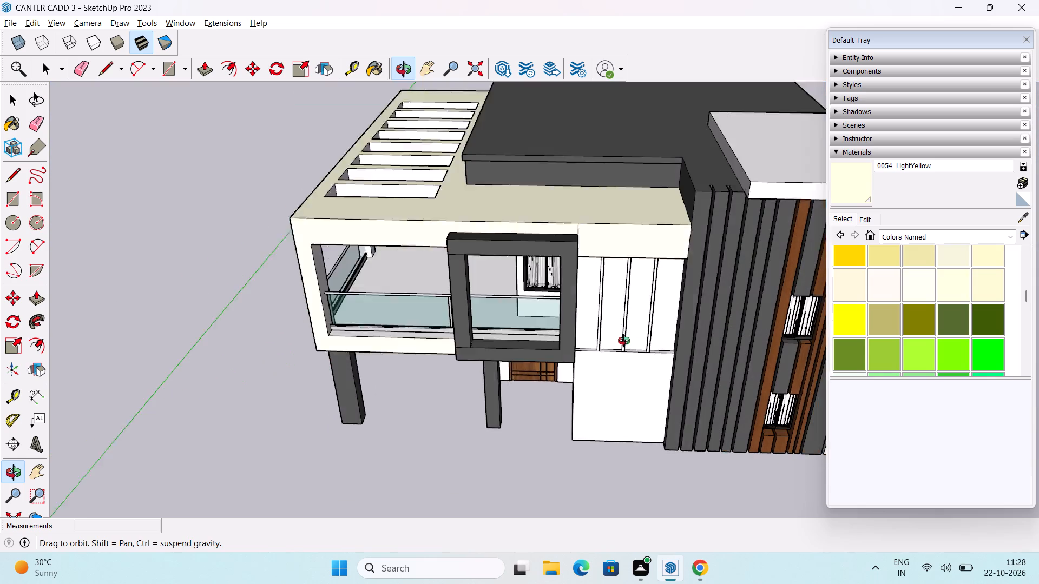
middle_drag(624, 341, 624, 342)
Repaint the slotted roof slab's top, the strip above the slatted panel and the balcony surround's front face with 0053_Ivory.
click(917, 283)
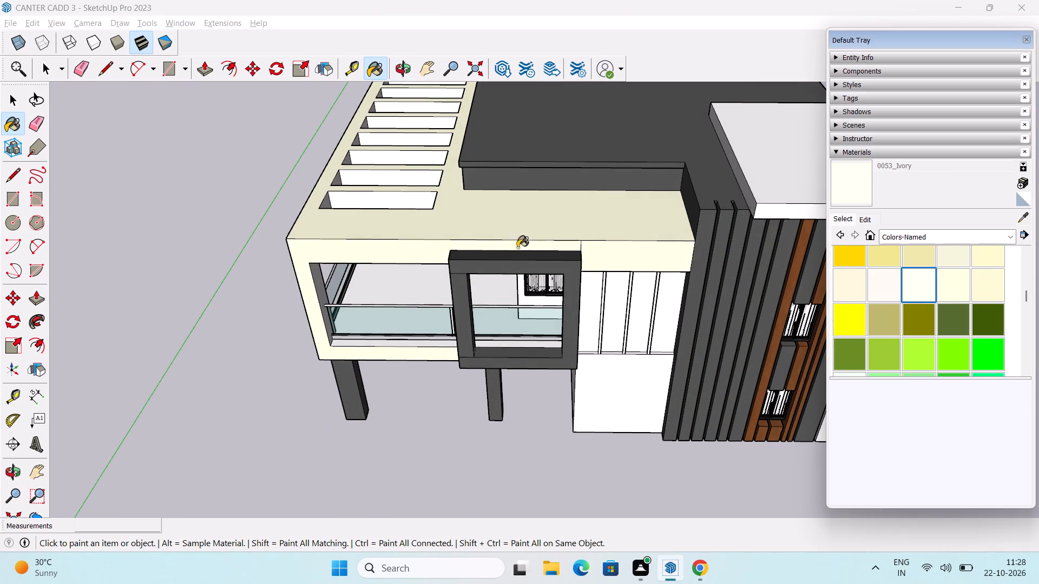
click(520, 229)
middle_drag(602, 266, 499, 302)
scroll(584, 286, up, 3)
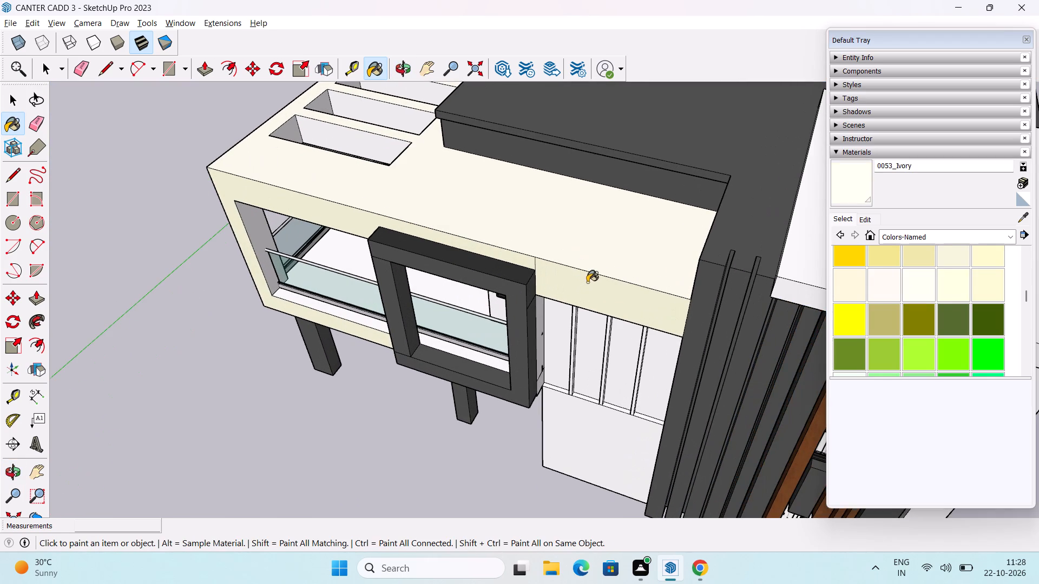
click(587, 288)
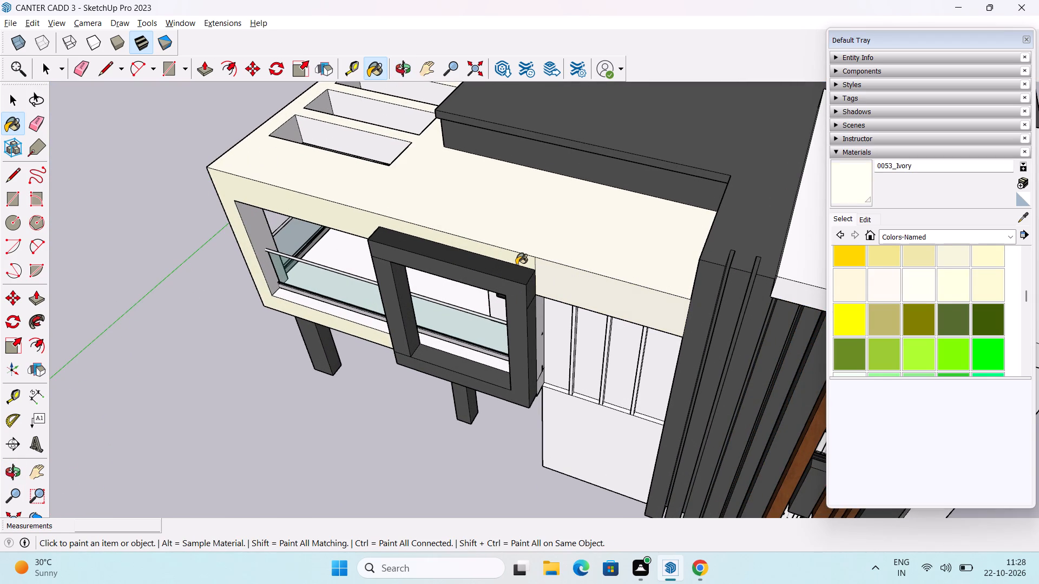
click(516, 261)
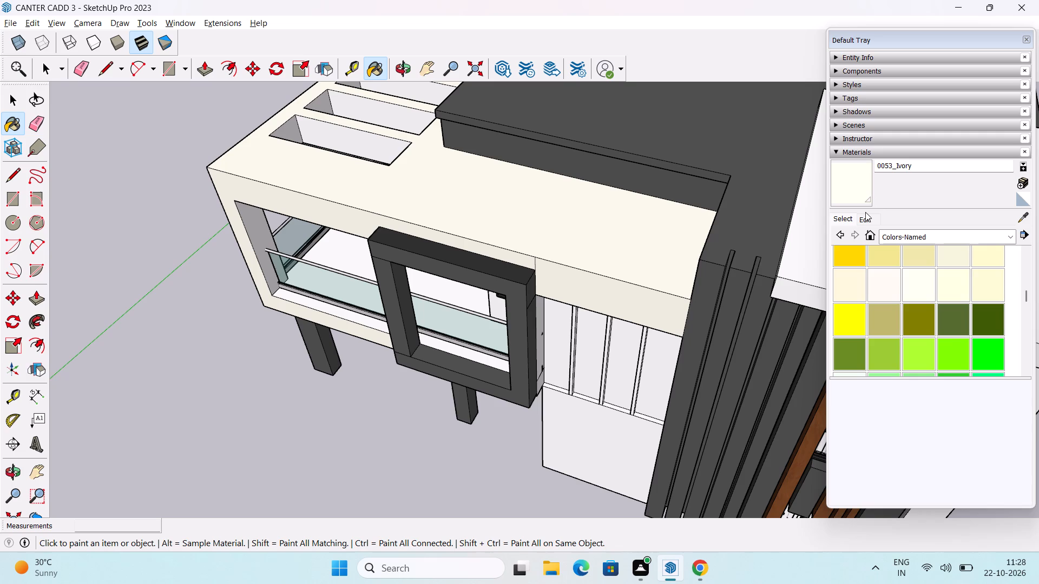
Darken the 0053_Ivory material slightly by lowering its brightness.
click(865, 218)
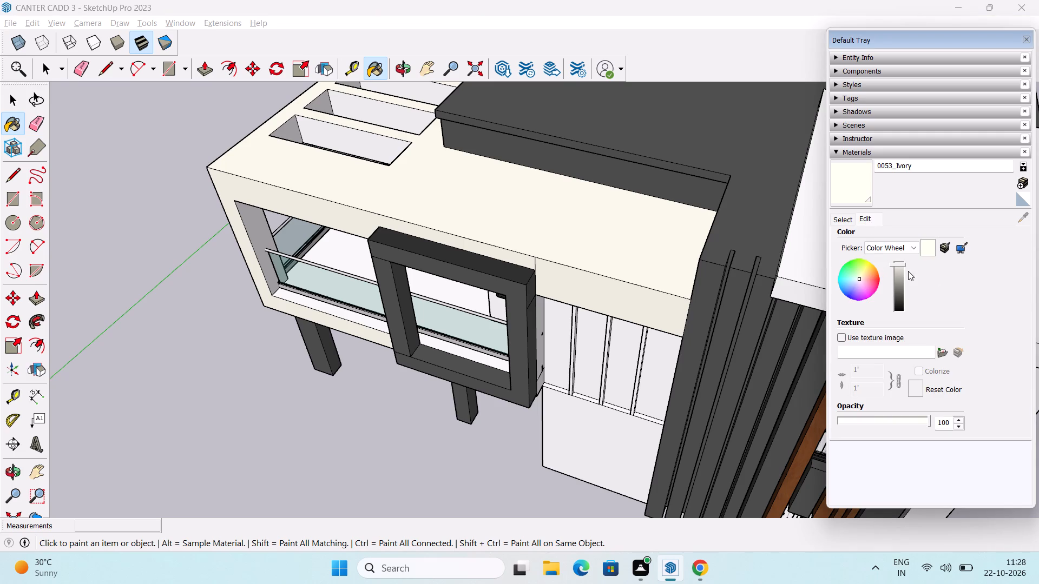
scroll(902, 270, down, 6)
middle_drag(492, 299, 520, 231)
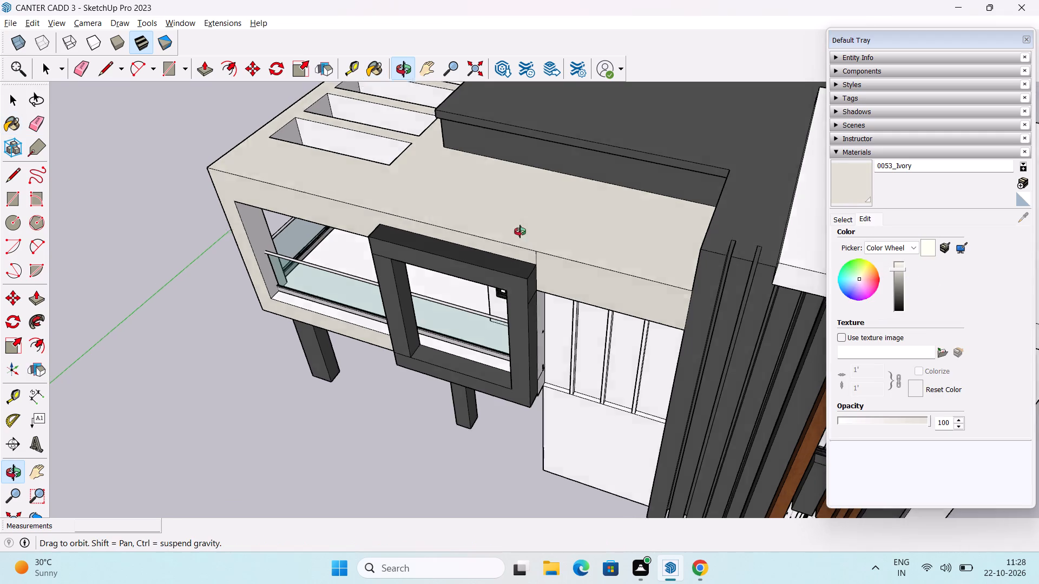
middle_drag(520, 231, 488, 348)
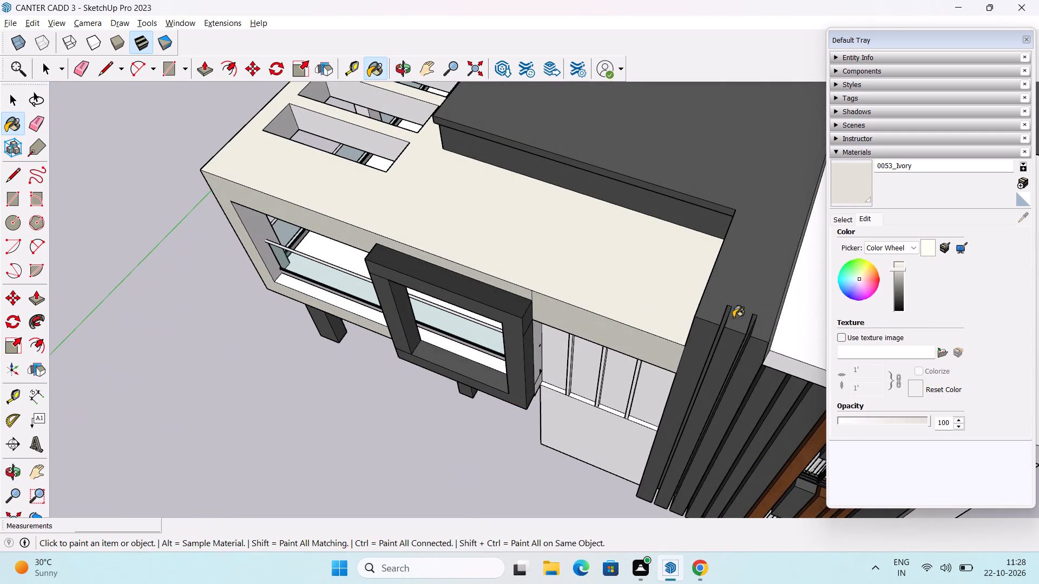
scroll(897, 267, up, 5)
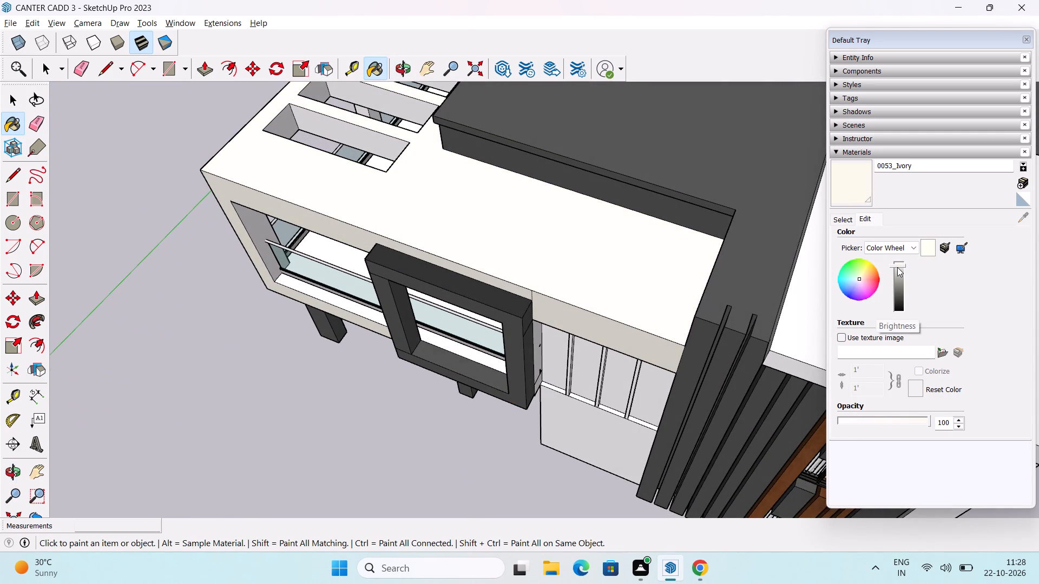
scroll(900, 266, down, 2)
Examine the adjusted ivory shade on the balcony surround and roof slab from several angles.
middle_drag(580, 318, 699, 147)
scroll(635, 256, down, 2)
middle_drag(602, 290, 576, 279)
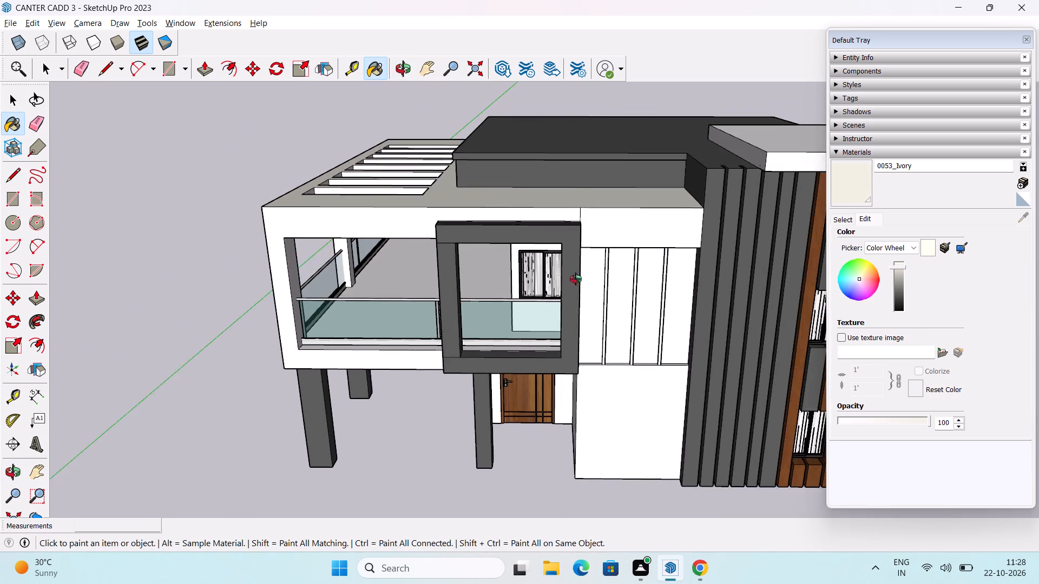
middle_drag(576, 279, 496, 415)
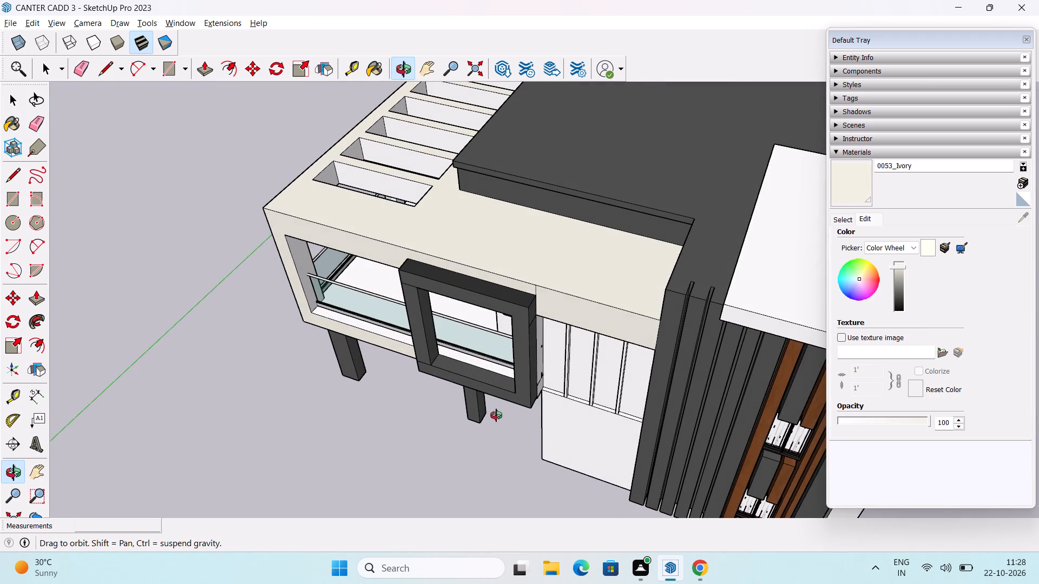
middle_drag(496, 415, 494, 412)
middle_drag(523, 378, 366, 226)
middle_drag(418, 322, 436, 255)
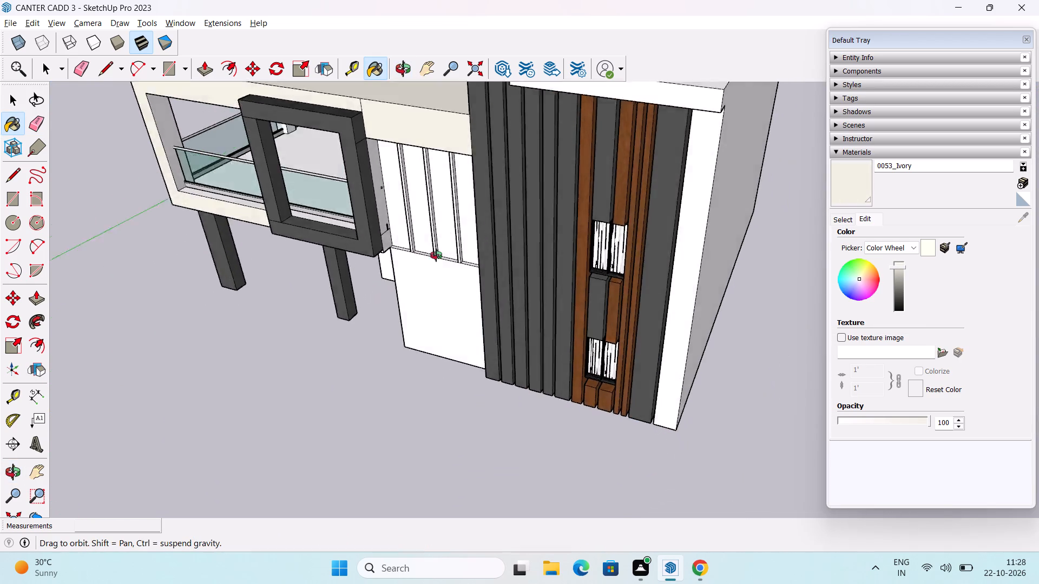
middle_drag(436, 255, 502, 102)
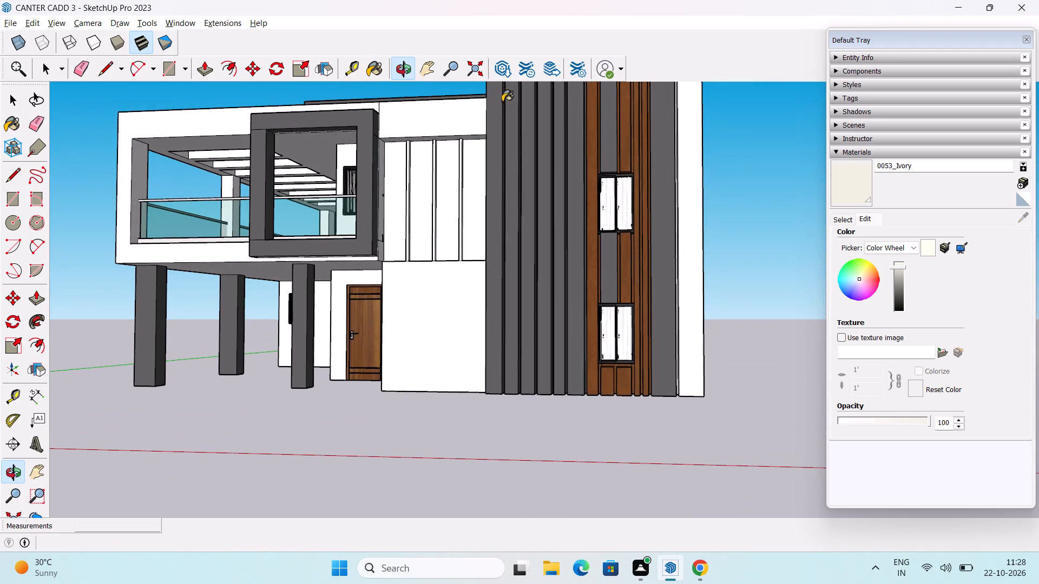
Paint the ground-floor wall around the front entrance door, its adjoining side wall and the balcony soffit with 0053_Ivory.
middle_drag(359, 197, 595, 254)
scroll(388, 373, up, 4)
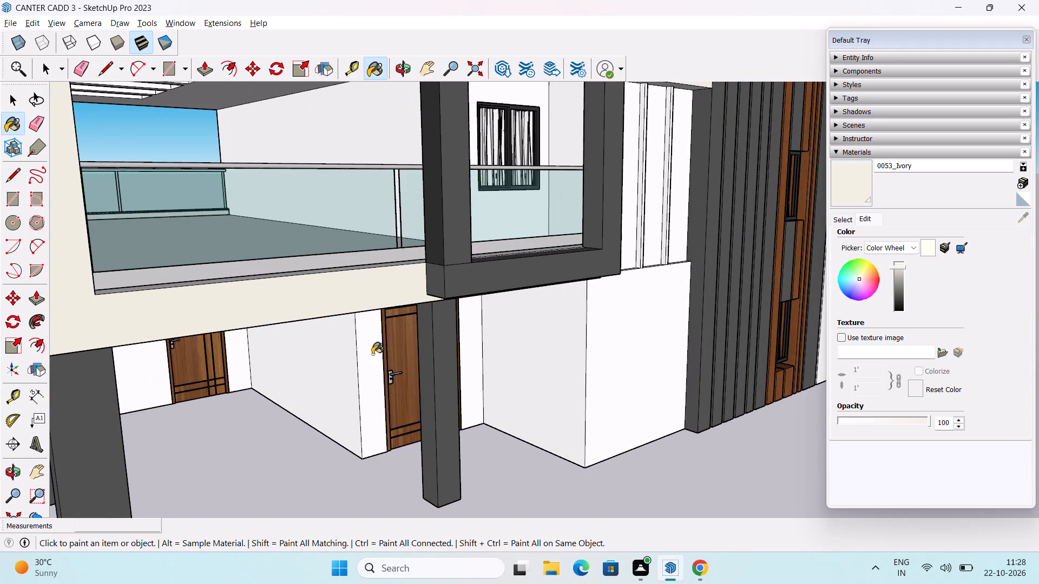
click(370, 354)
middle_drag(377, 384, 318, 273)
click(320, 302)
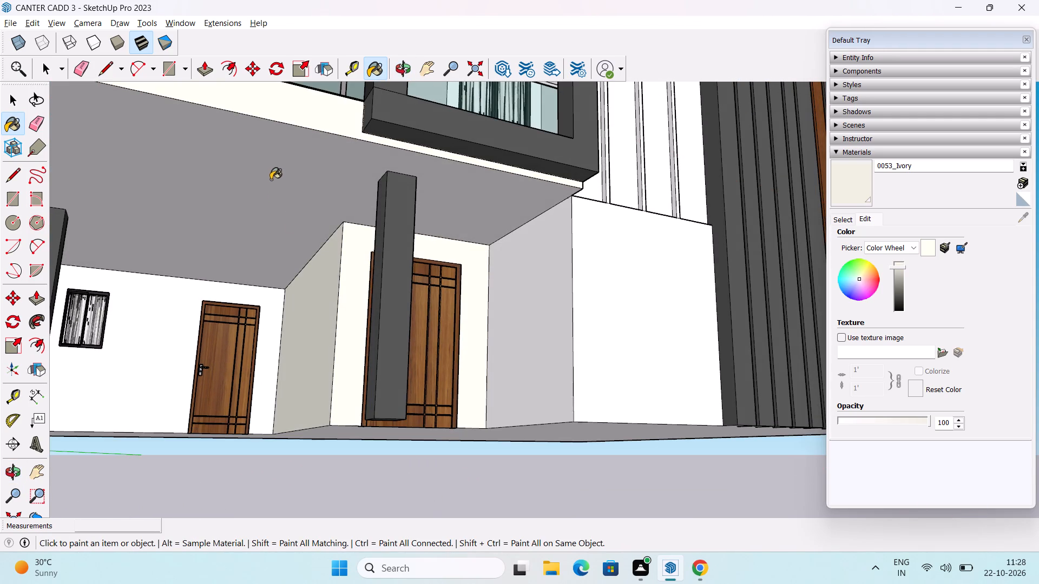
click(270, 179)
Paint the wall around the recessed second door beneath the balcony with 0053_Ivory, and reapply it to the balcony's front face.
scroll(288, 178, down, 3)
scroll(280, 256, down, 2)
middle_drag(246, 256, 448, 295)
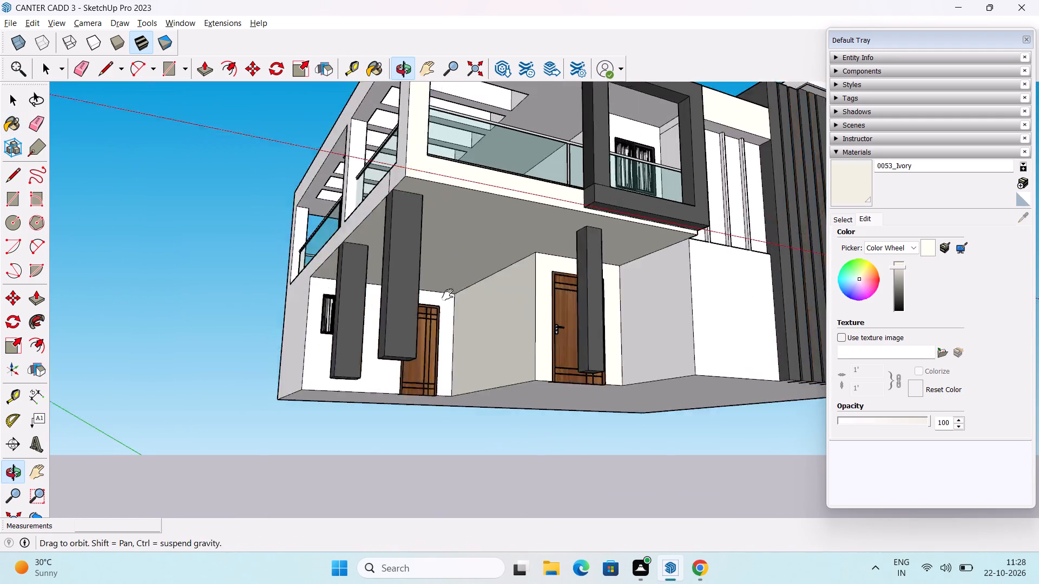
middle_drag(448, 295, 472, 320)
middle_drag(455, 334, 407, 381)
scroll(402, 377, up, 4)
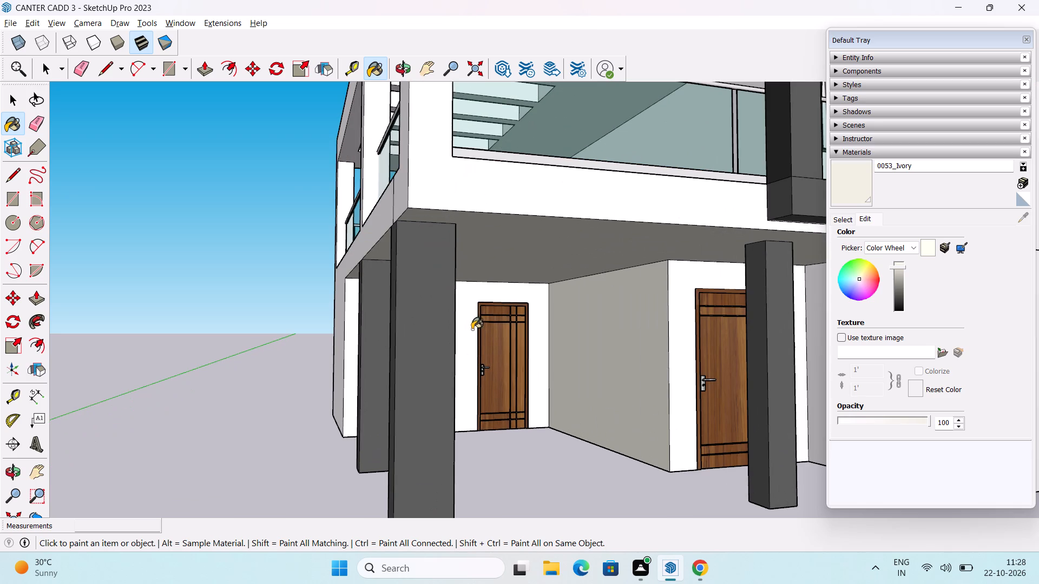
click(471, 304)
click(532, 194)
Paint the balcony's floor surface at the front sill and the house's long side facade with 0053_Ivory.
scroll(519, 205, down, 3)
middle_drag(521, 223, 638, 355)
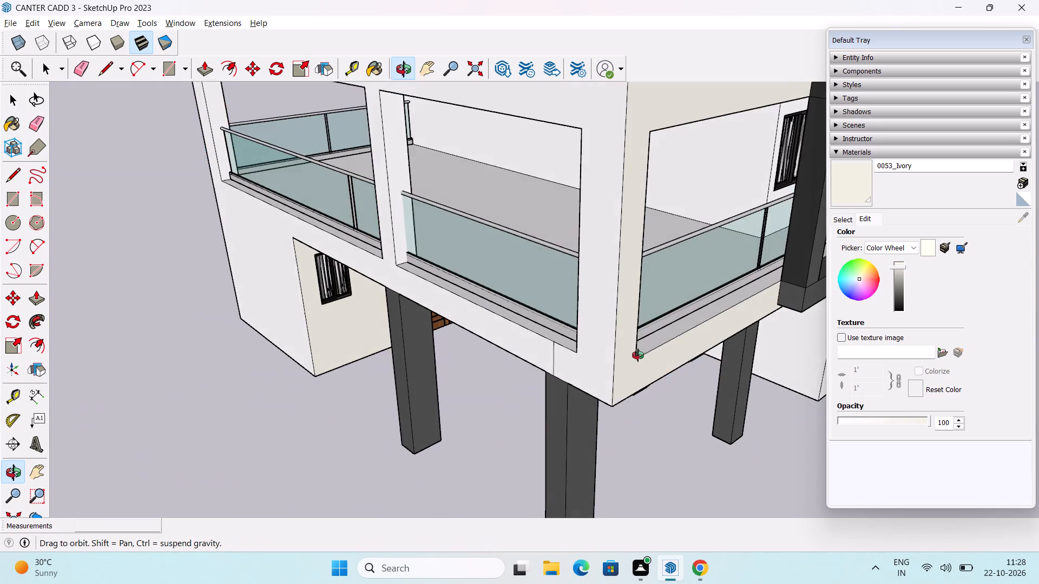
middle_drag(638, 355, 626, 375)
click(666, 353)
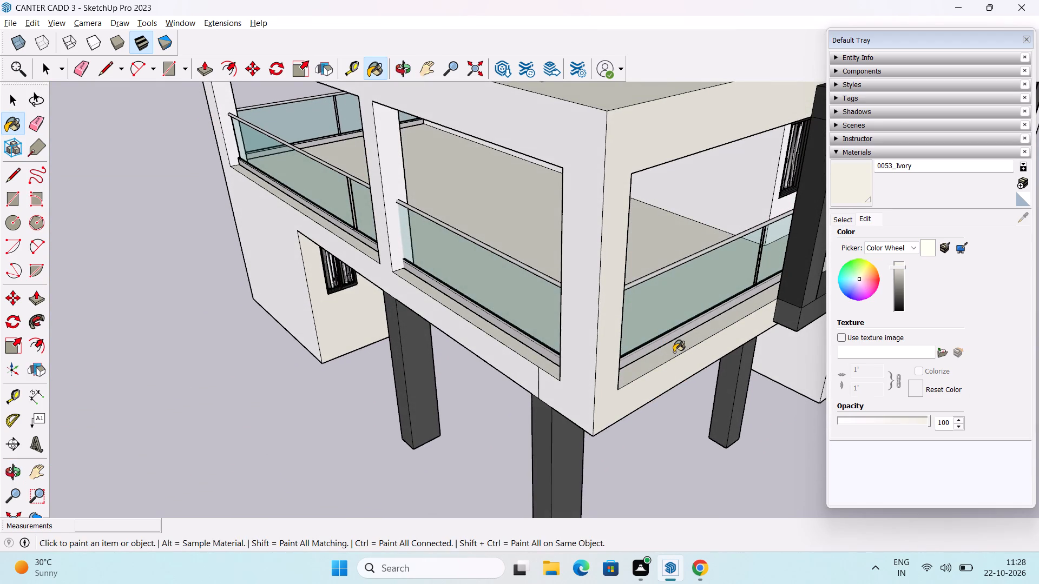
scroll(674, 352, down, 3)
scroll(551, 377, up, 2)
drag(563, 362, 572, 363)
scroll(617, 375, down, 3)
middle_drag(481, 362, 529, 362)
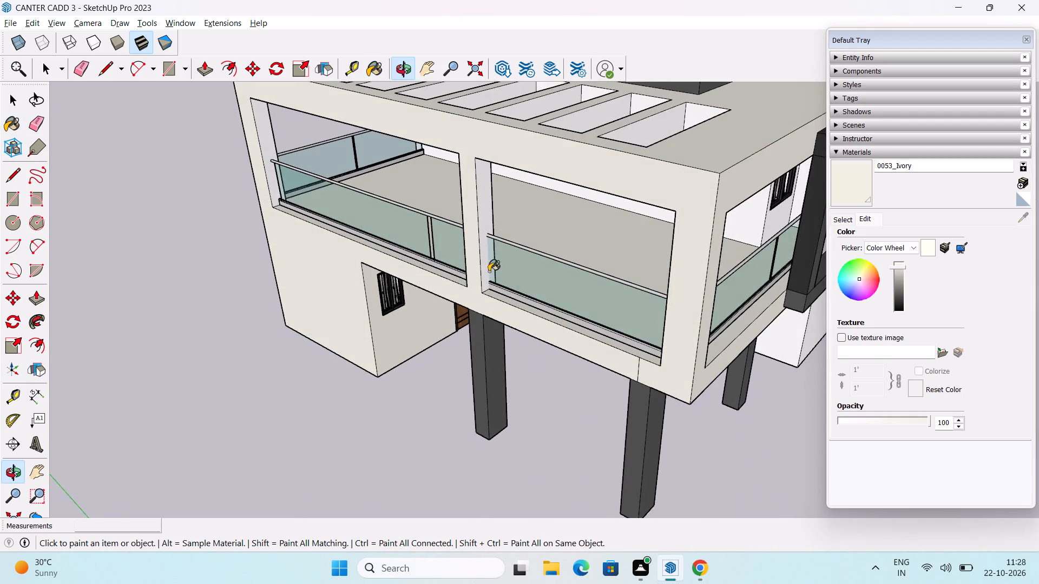
Paint both inner faces of the side facade's balcony pillar and the wall behind the balcony with 0053_Ivory.
scroll(488, 210, up, 2)
click(488, 202)
middle_drag(451, 242, 525, 194)
click(639, 151)
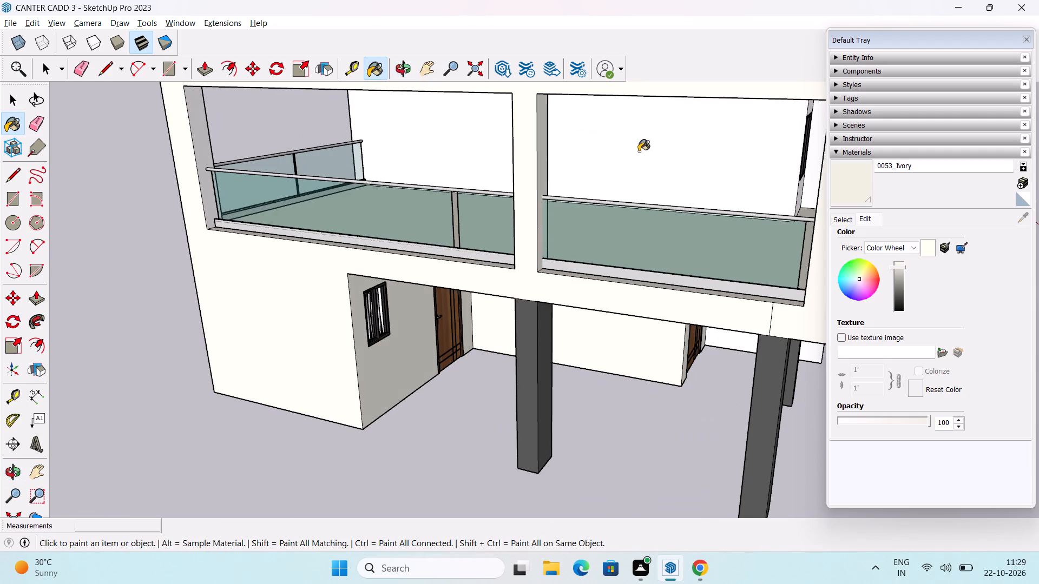
scroll(607, 189, down, 2)
middle_drag(573, 217, 454, 317)
middle_drag(451, 316, 449, 388)
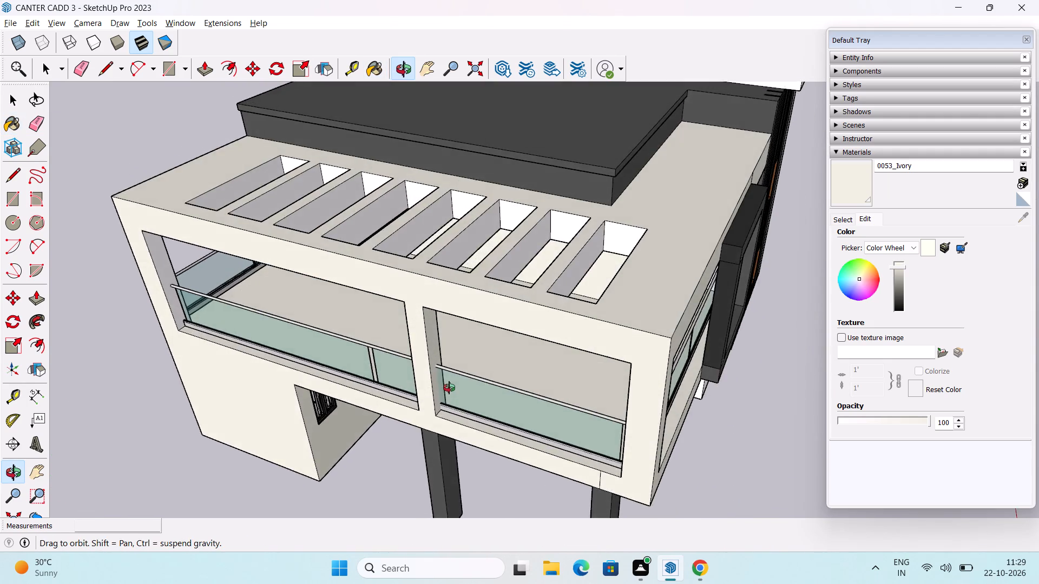
middle_drag(449, 388, 720, 344)
click(681, 294)
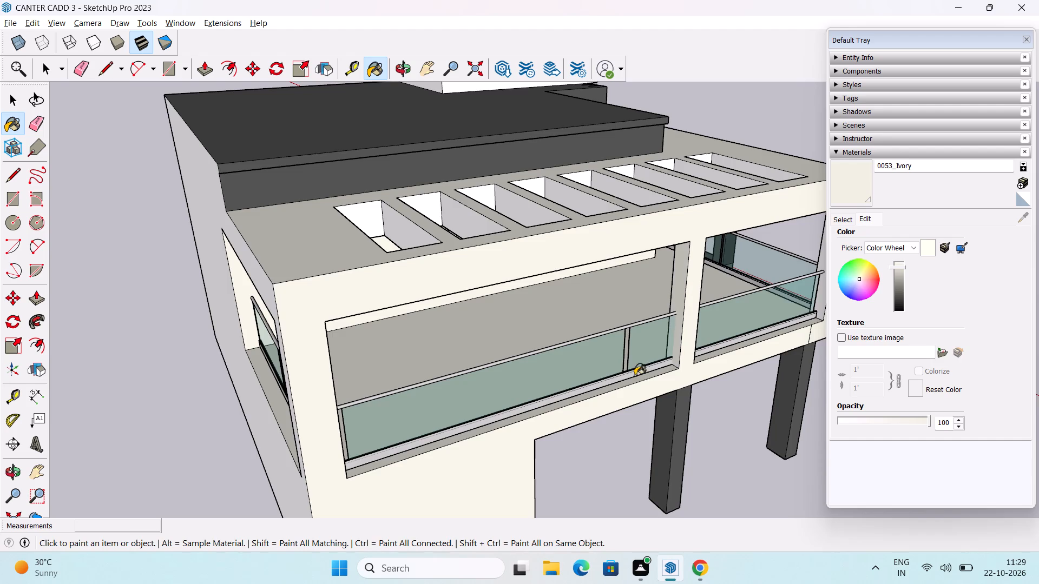
Paint the rear facade around the balcony's back opening with 0053_Ivory.
middle_drag(621, 386, 666, 305)
middle_drag(475, 359, 599, 370)
click(400, 190)
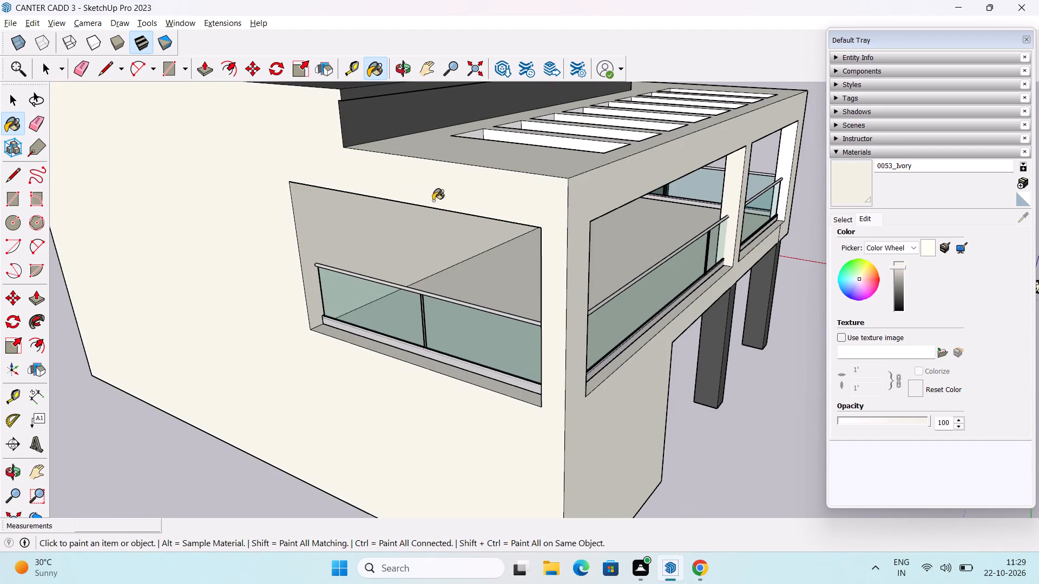
Paint the inner face at the rear end of the side balcony opening with 0053_Ivory.
scroll(501, 253, down, 3)
middle_drag(570, 318, 307, 309)
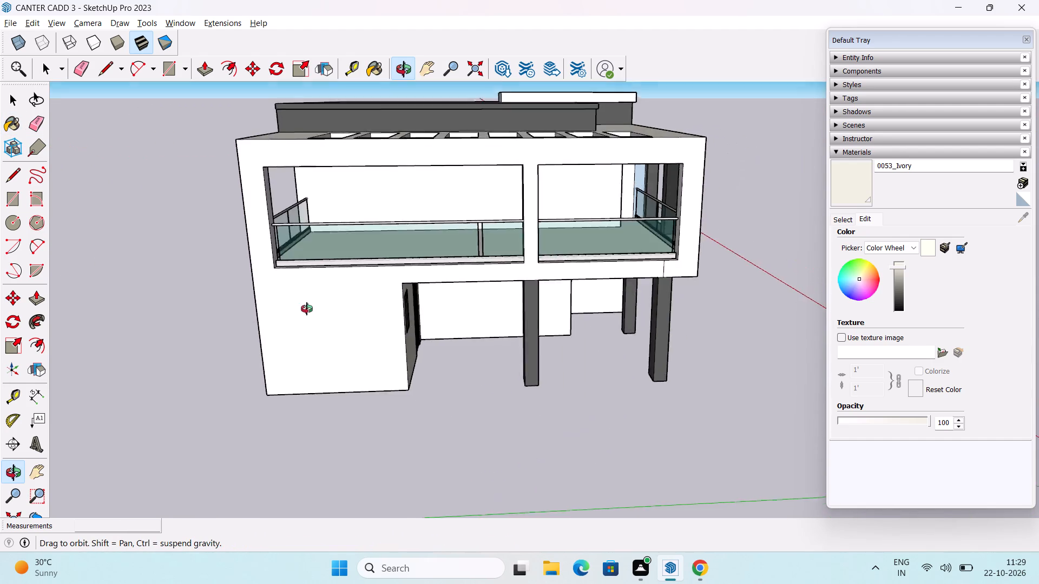
middle_drag(307, 309, 213, 388)
middle_drag(305, 324, 146, 284)
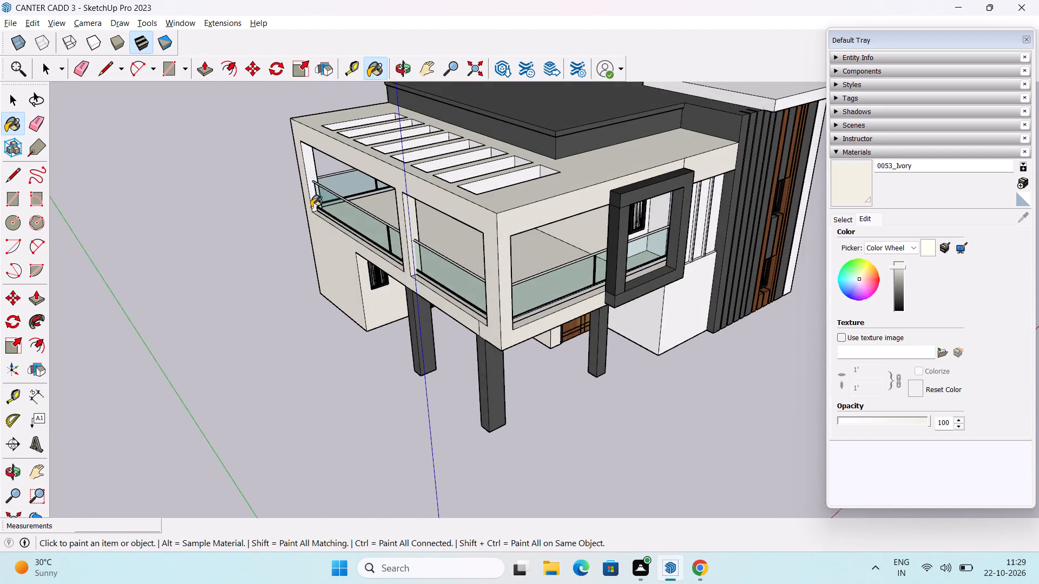
scroll(290, 182, up, 6)
click(318, 162)
scroll(337, 214, down, 2)
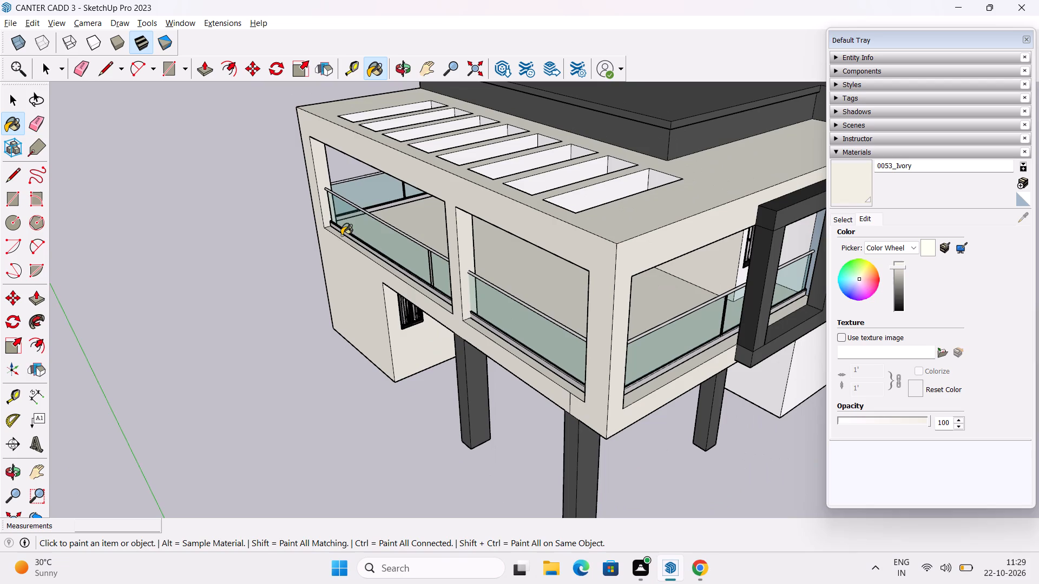
Paint the tower's white front corner strip, its long side wall, and its roof slab's top and front edge with 0053_Ivory.
shift+middle_drag(354, 239, 325, 298)
middle_drag(382, 286, 392, 230)
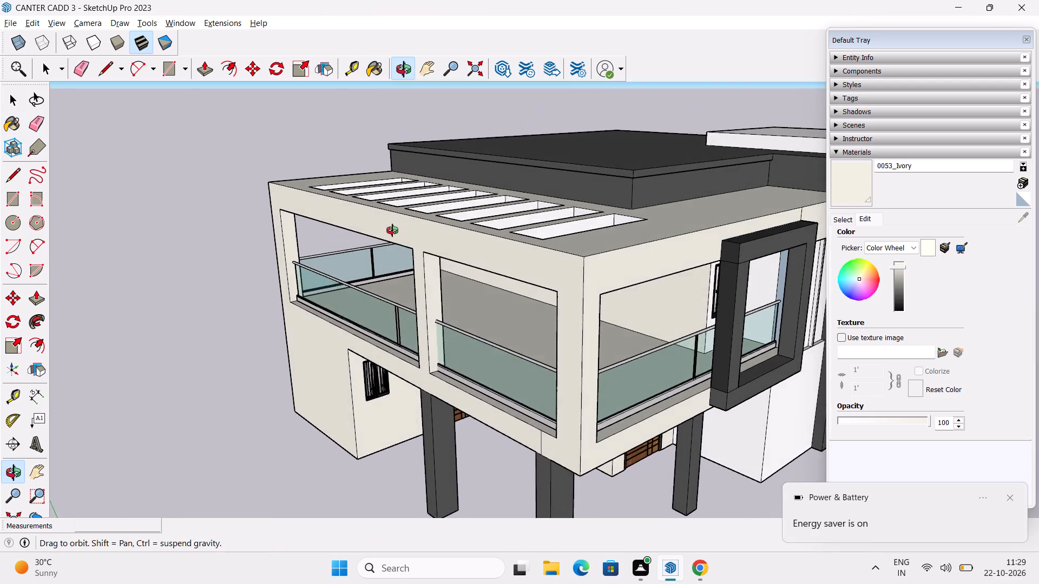
middle_drag(392, 230, 415, 240)
scroll(421, 231, down, 6)
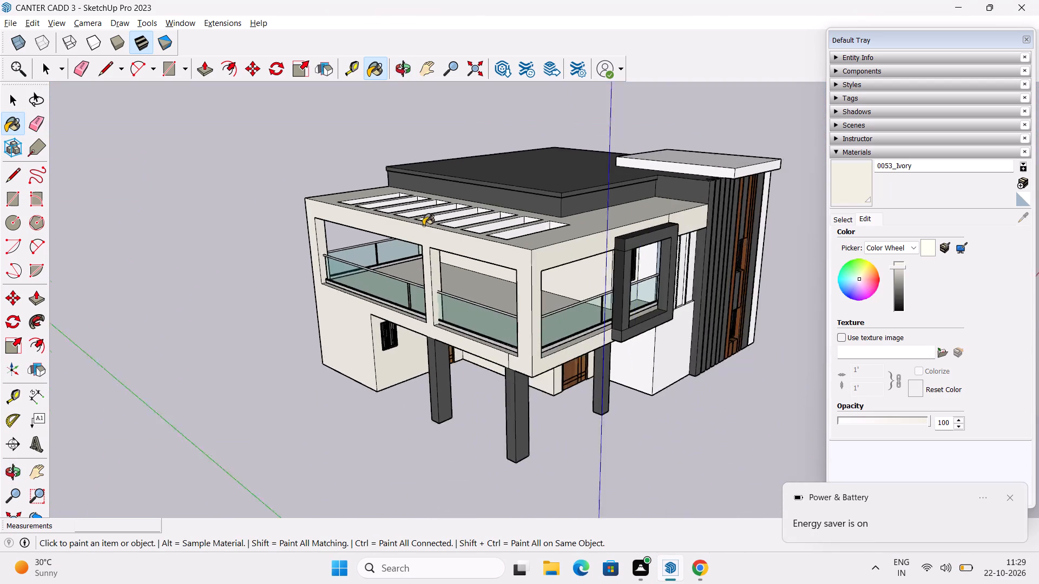
scroll(423, 225, down, 1)
middle_drag(557, 276, 165, 265)
middle_drag(406, 288, 401, 321)
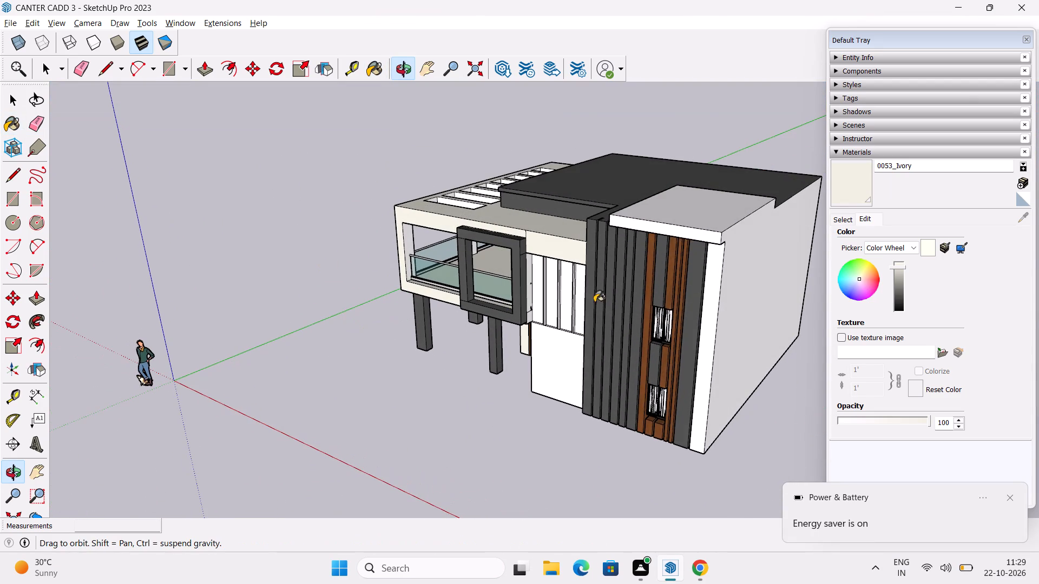
click(716, 264)
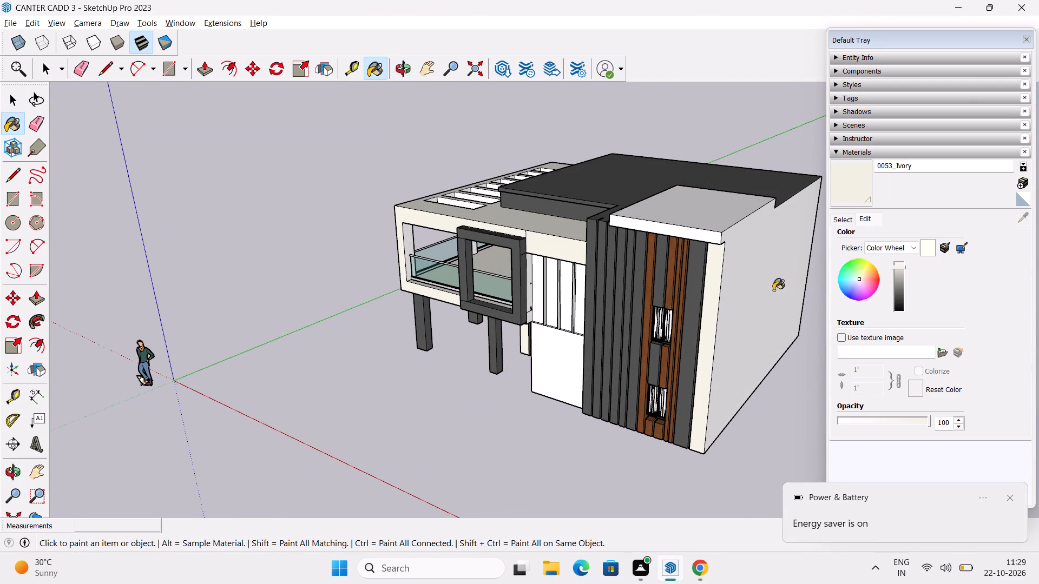
click(773, 290)
click(686, 207)
scroll(680, 260, up, 1)
click(694, 234)
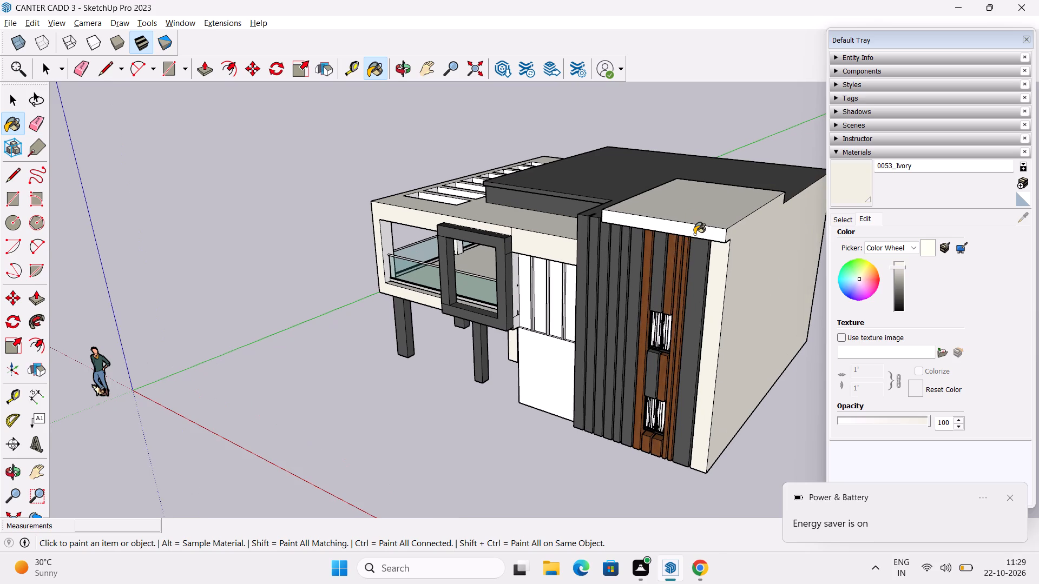
middle_drag(677, 280, 736, 157)
scroll(722, 157, up, 6)
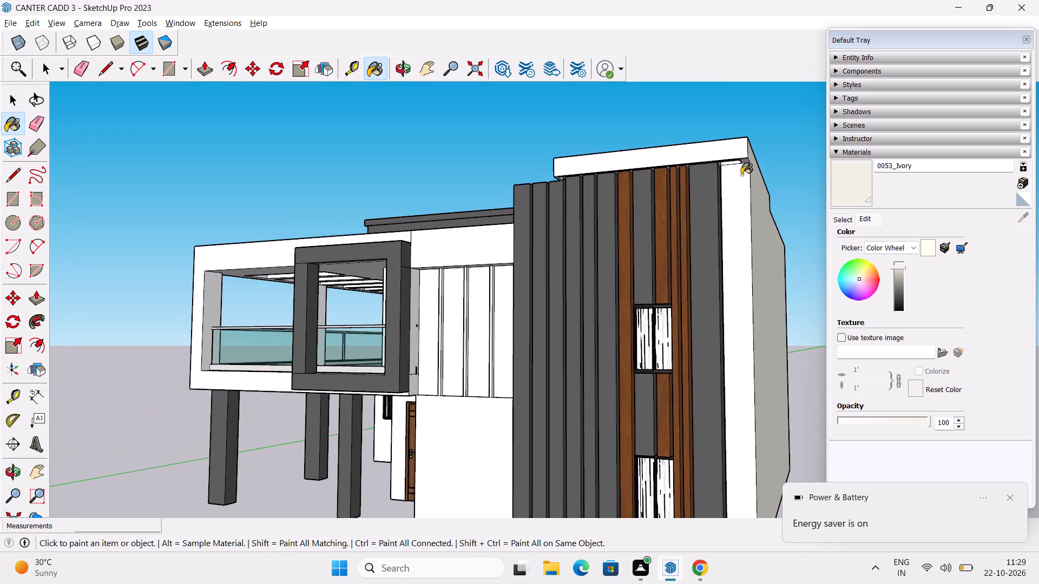
Paint the tower roof slab's underside rim, recessed soffit and the narrow wall band beneath it with 0053_Ivory.
scroll(726, 162, up, 9)
middle_drag(738, 216, 703, 187)
shift+middle_drag(707, 183, 701, 239)
click(733, 241)
middle_drag(713, 214, 703, 138)
shift+middle_drag(694, 101, 673, 246)
scroll(682, 208, up, 6)
middle_drag(661, 284, 672, 259)
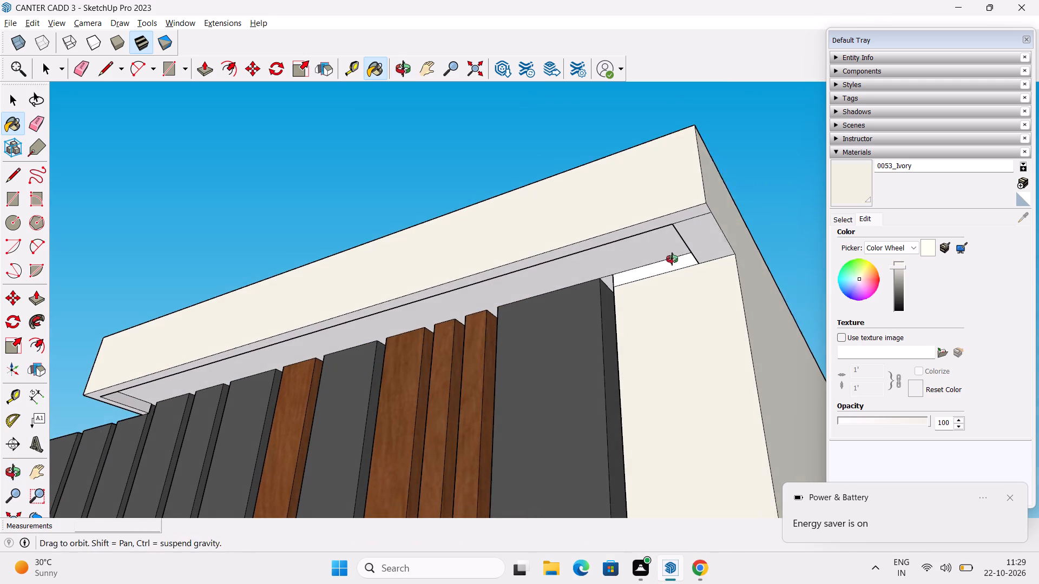
middle_drag(672, 259, 673, 255)
click(707, 223)
click(660, 230)
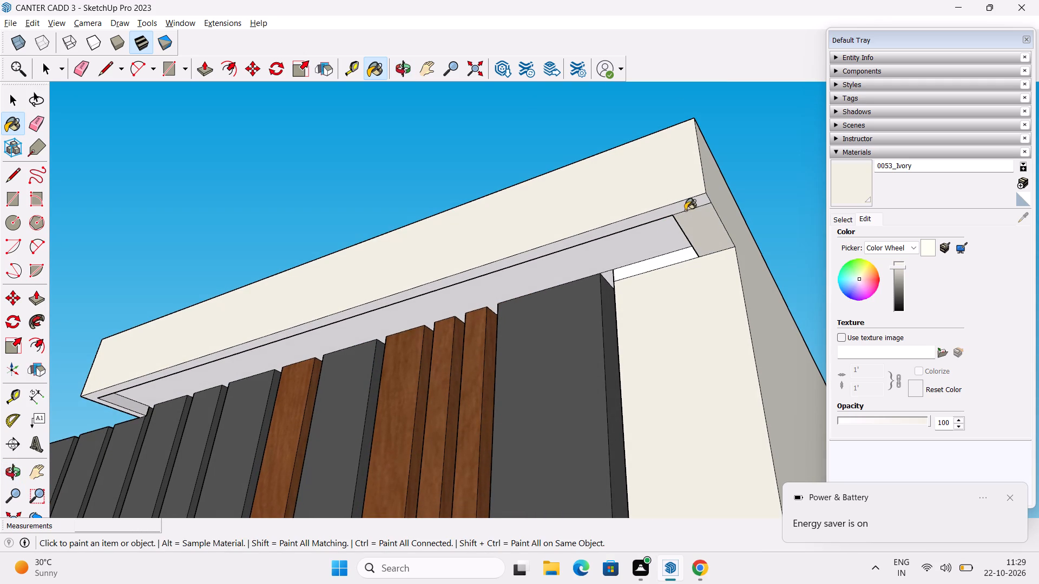
click(693, 203)
click(660, 265)
middle_drag(555, 288, 561, 290)
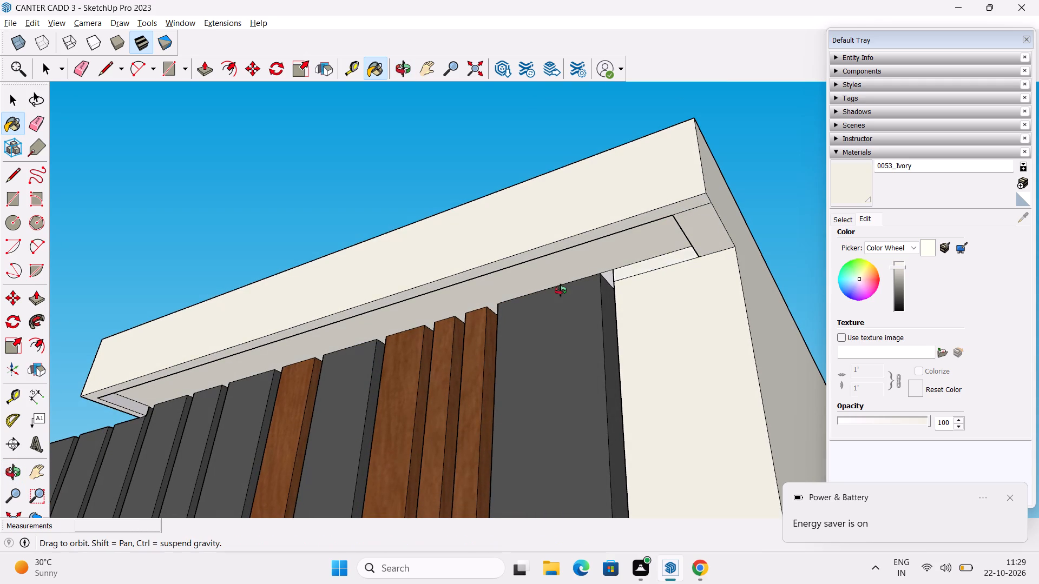
Paint the narrow white return between the outermost dark cladding panel and the tower's front corner strip with 0053_Ivory.
middle_drag(561, 290, 673, 345)
scroll(661, 355, up, 6)
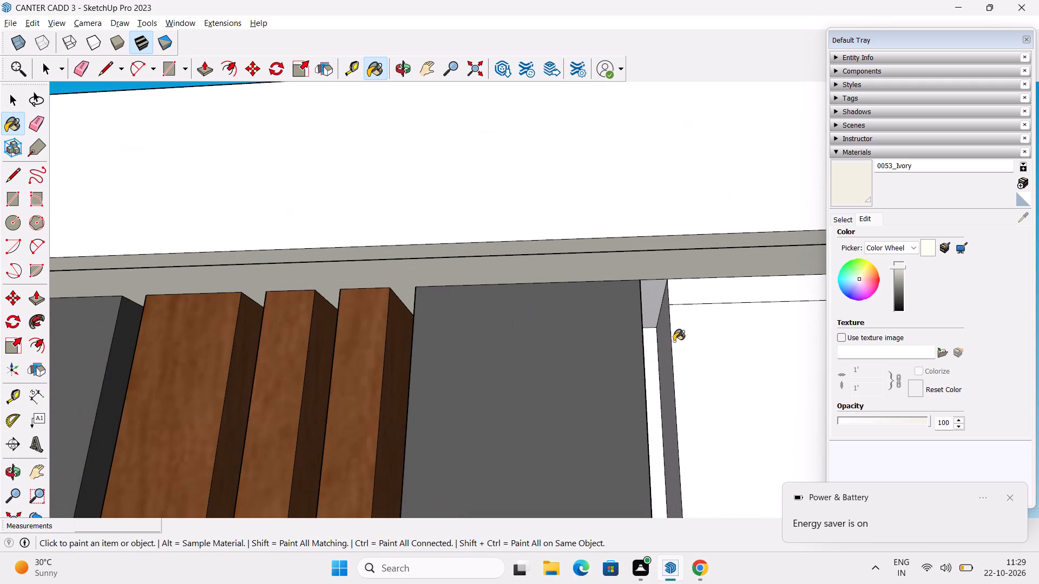
click(663, 336)
drag(650, 303, 656, 309)
middle_drag(648, 363, 651, 429)
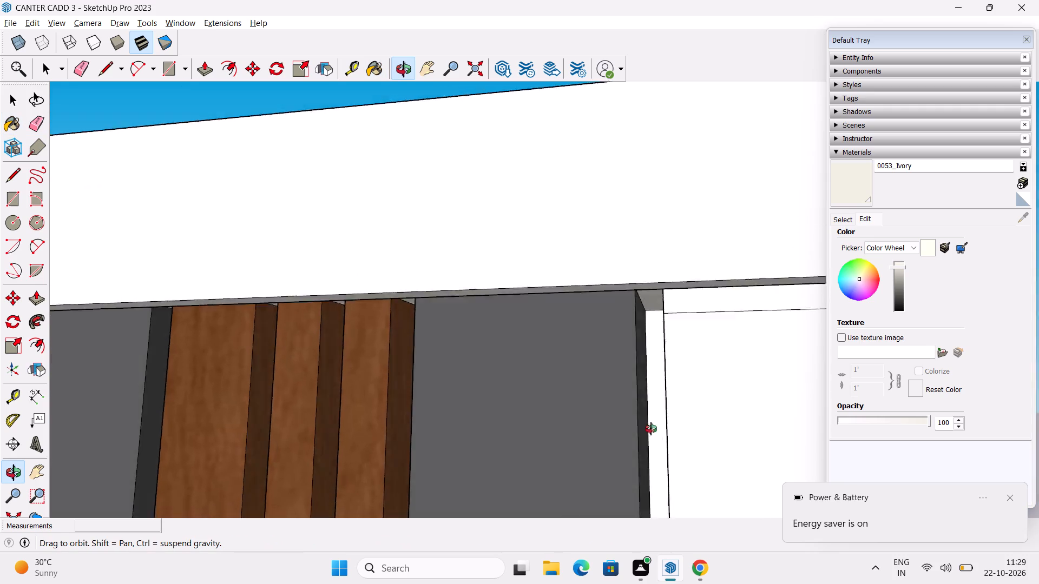
middle_drag(651, 429, 622, 424)
click(658, 368)
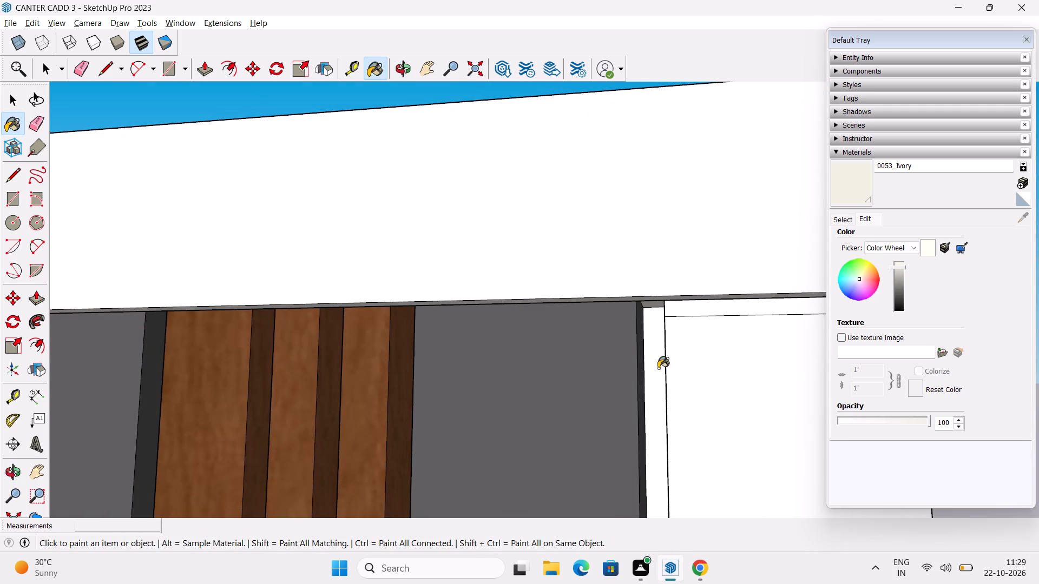
scroll(661, 368, down, 4)
middle_drag(627, 417, 514, 203)
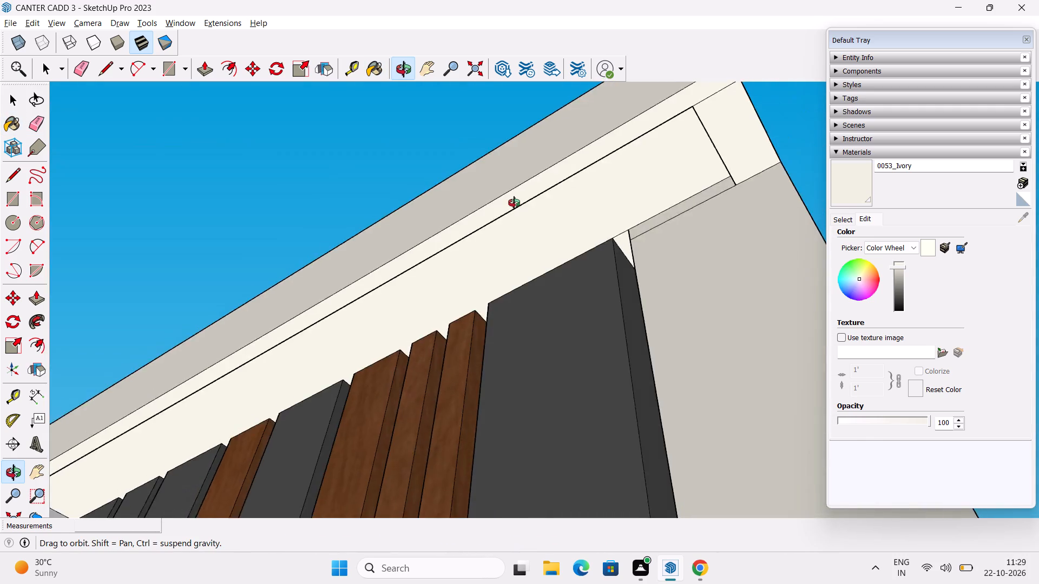
middle_drag(514, 203, 838, 289)
scroll(769, 346, up, 3)
click(764, 346)
Paint the inner edge face of the recess under the tower's roof slab with 0053_Ivory.
scroll(768, 348, down, 4)
middle_drag(759, 350, 762, 308)
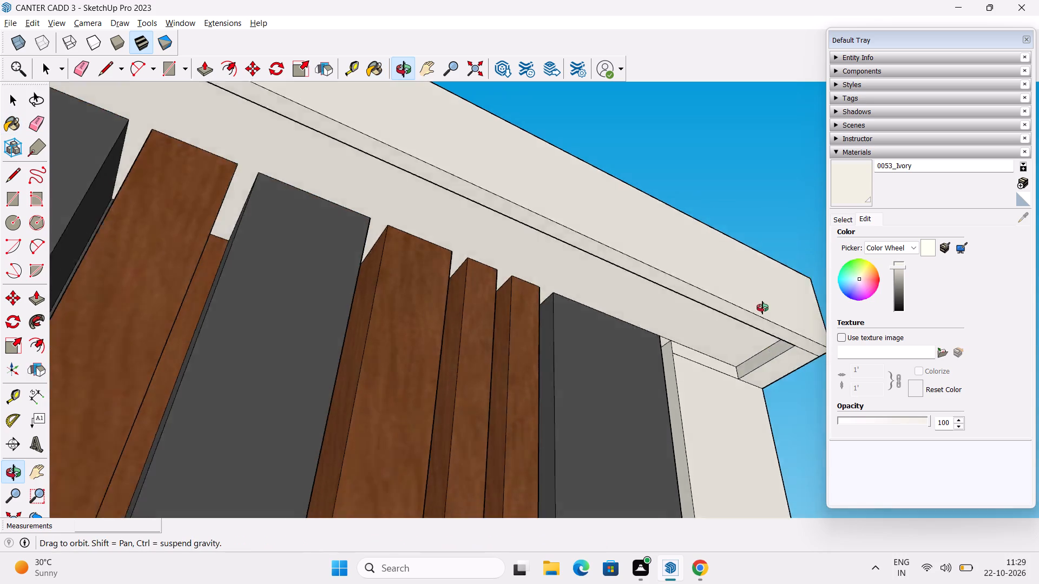
middle_drag(762, 308, 832, 227)
middle_drag(678, 261, 821, 281)
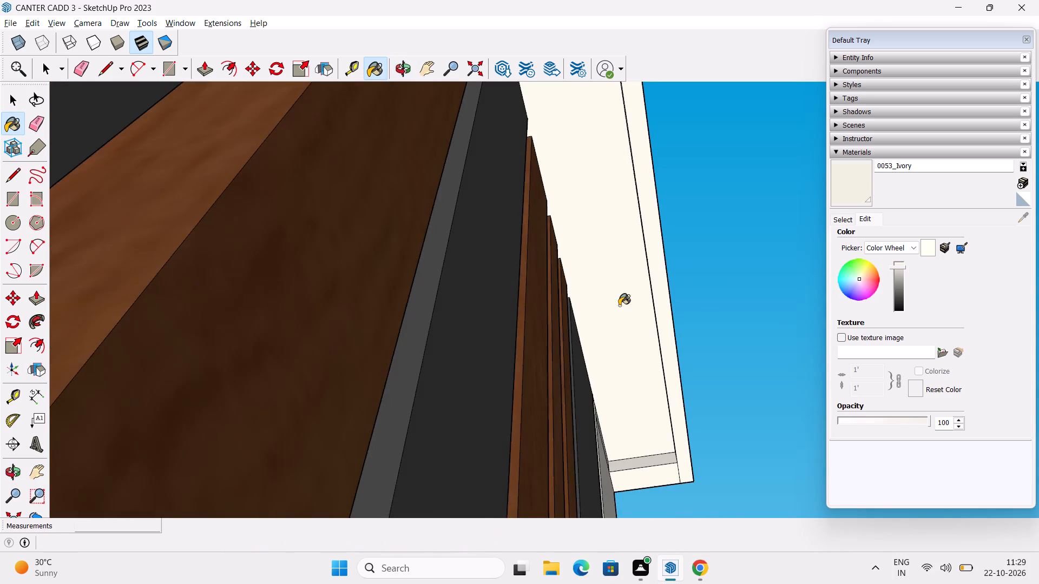
scroll(628, 305, up, 16)
middle_drag(696, 326, 773, 363)
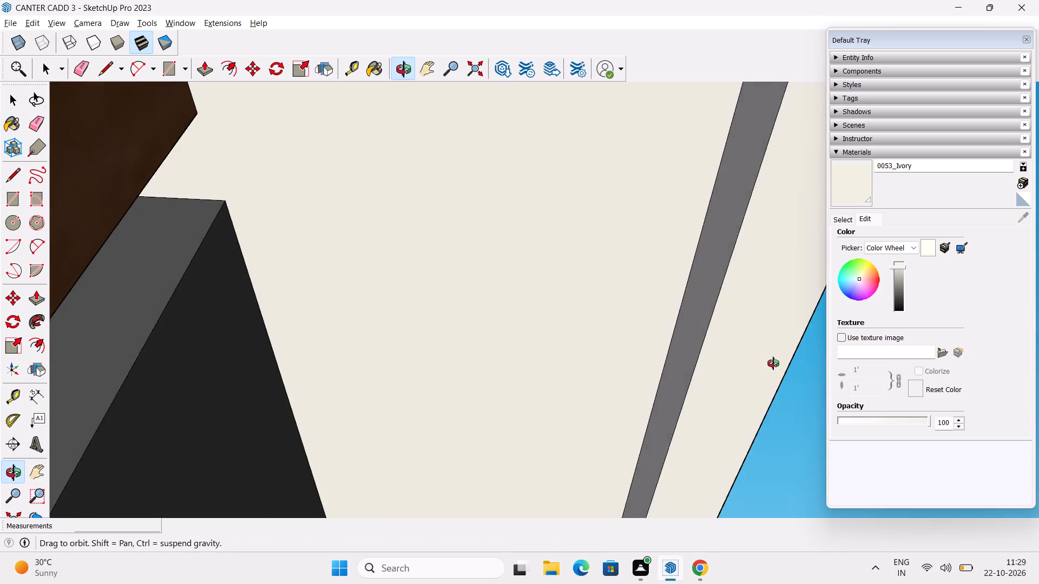
middle_drag(773, 363, 782, 384)
scroll(726, 360, down, 1)
click(712, 308)
Examine the whole house from below, the front and above for exterior surfaces still left unpainted.
scroll(712, 308, down, 5)
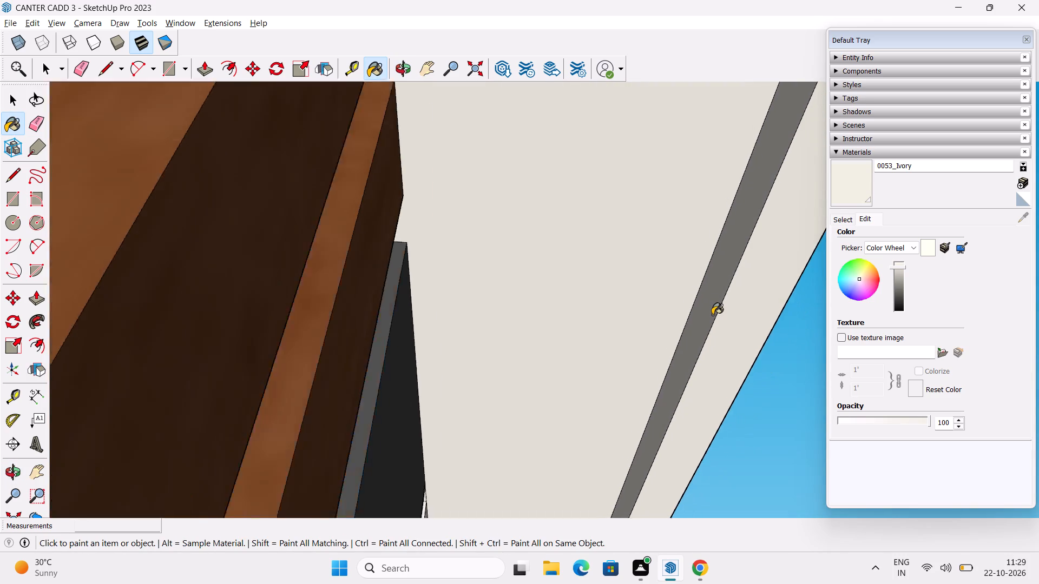
scroll(712, 315, down, 13)
key(space)
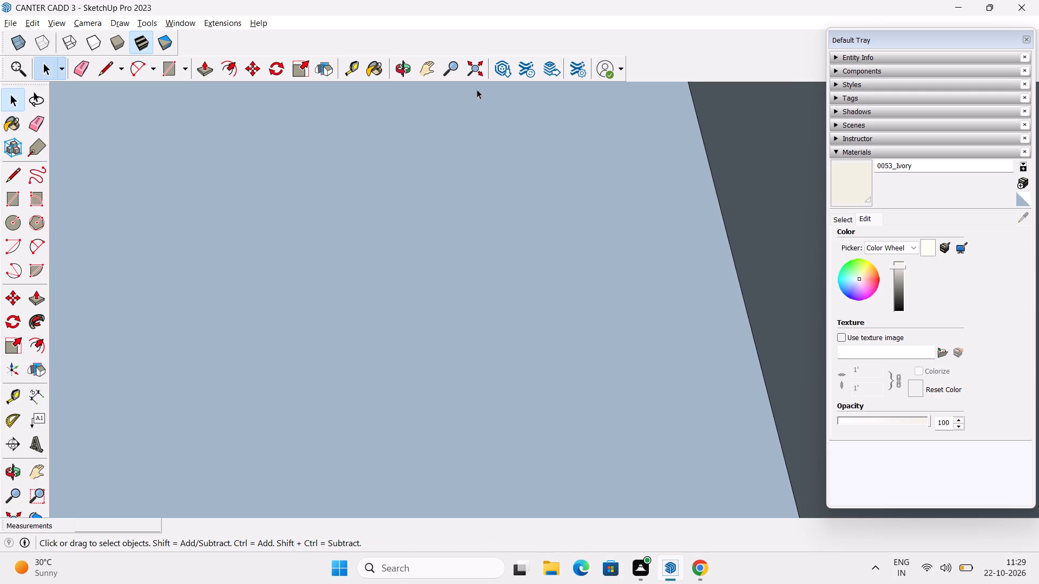
click(477, 74)
middle_drag(618, 261, 431, 247)
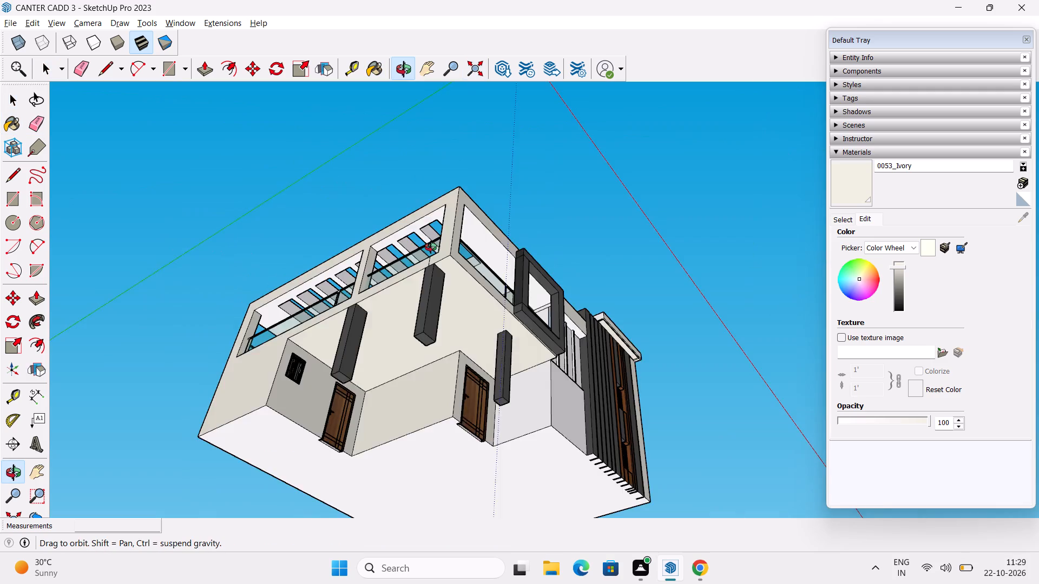
middle_drag(431, 247, 578, 341)
middle_drag(667, 285, 452, 362)
middle_drag(545, 321, 425, 334)
scroll(466, 315, up, 2)
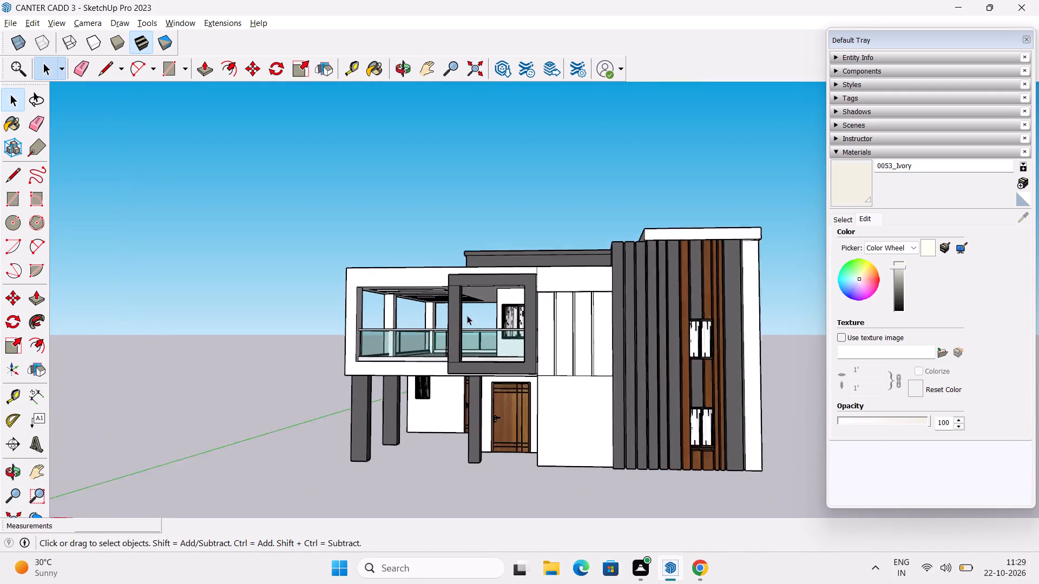
scroll(467, 315, up, 3)
middle_drag(596, 316, 394, 295)
middle_drag(423, 299, 508, 496)
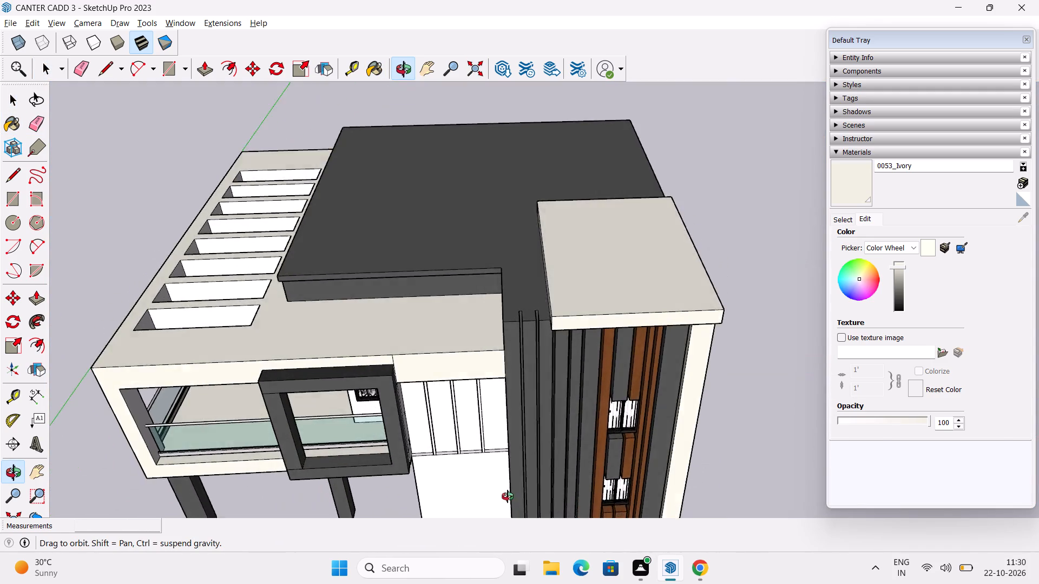
middle_drag(508, 496, 429, 471)
scroll(444, 434, down, 2)
middle_drag(448, 416, 493, 298)
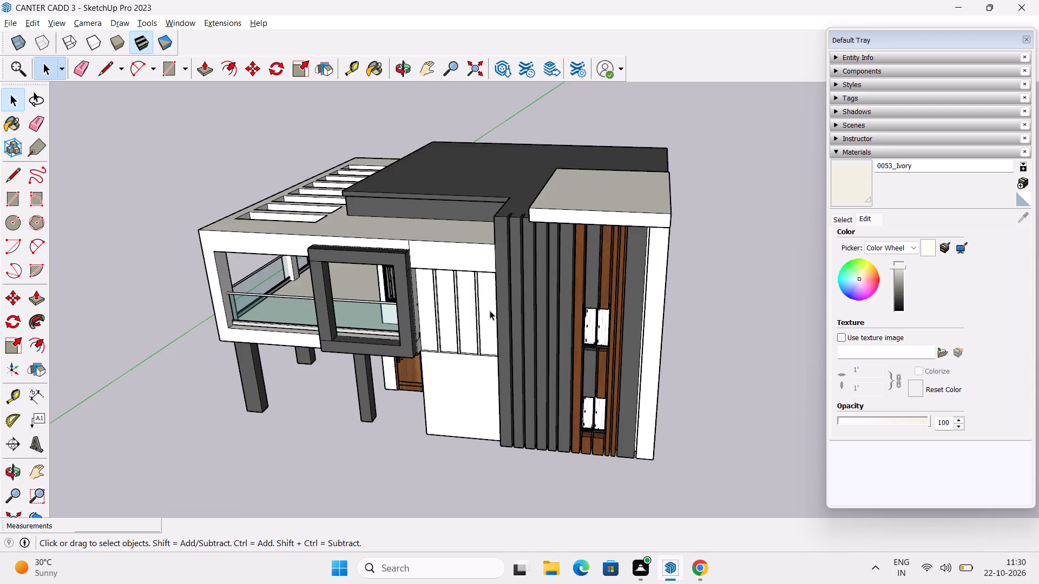
middle_drag(490, 310, 485, 342)
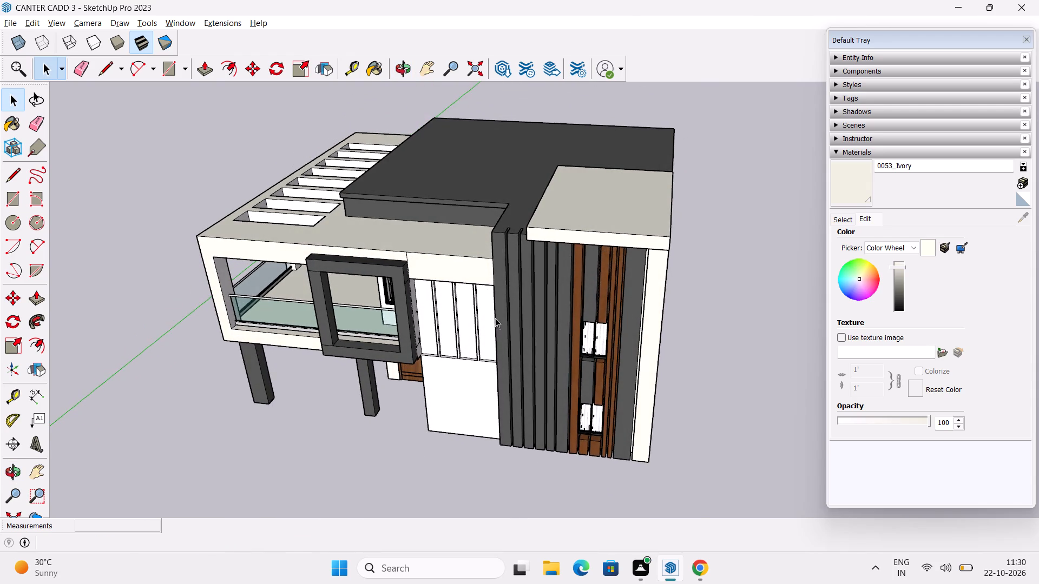
scroll(491, 311, up, 3)
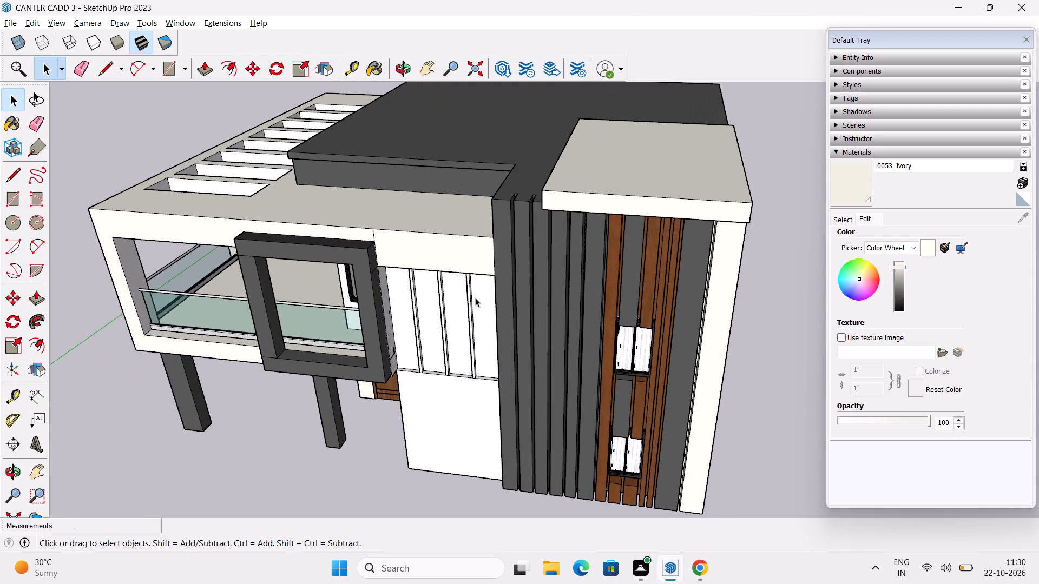